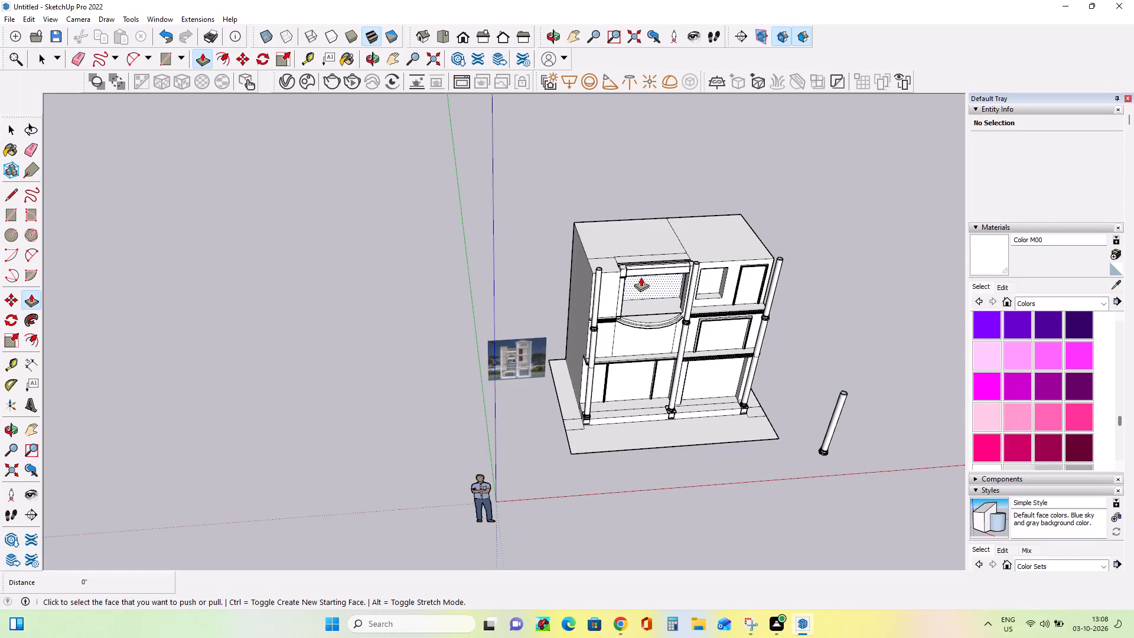
Push/pull the main roof face behind the left bay's beam up 3' 7 1/4".
{"action": "middle_click_drag", "start_coordinate": [710, 300], "coordinate": [641, 188]}
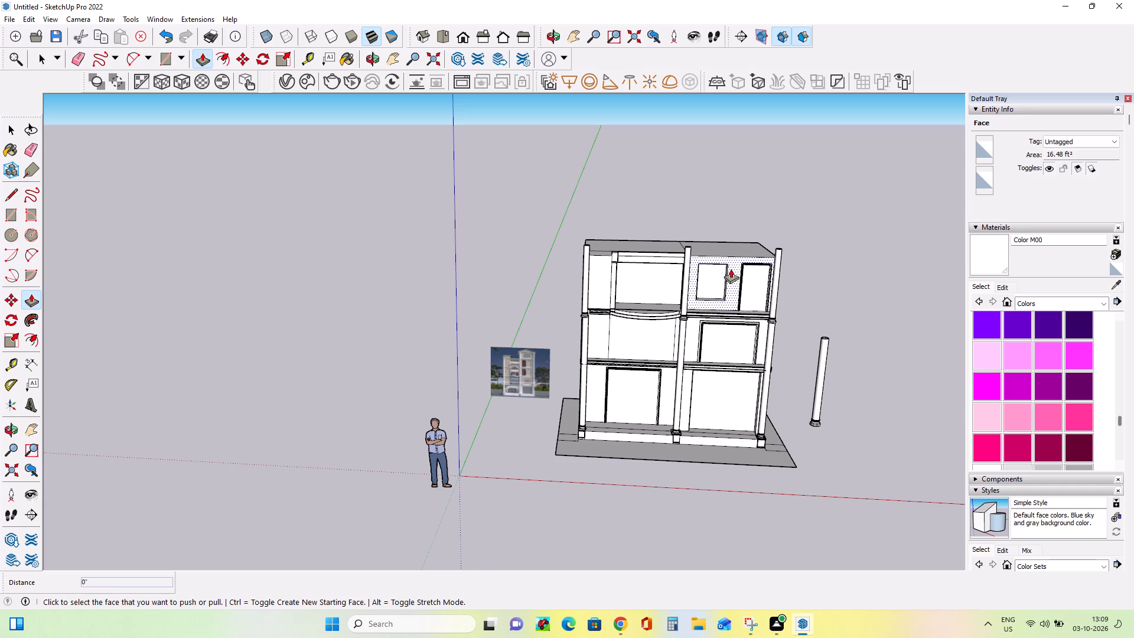
{"action": "middle_click_drag", "start_coordinate": [731, 269], "coordinate": [504, 394]}
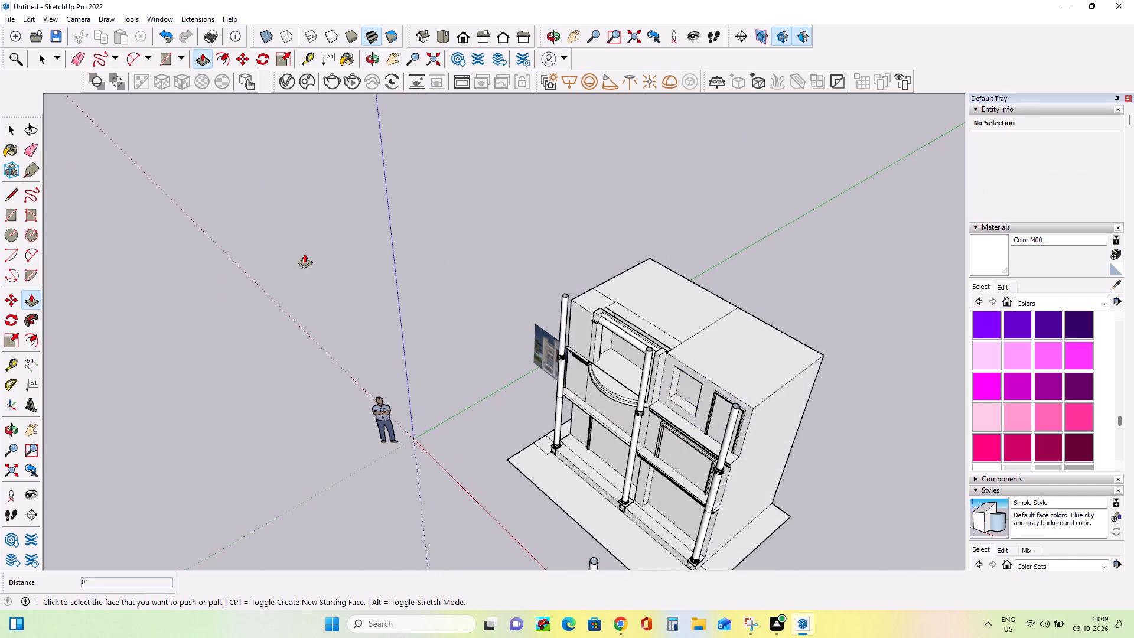
{"action": "left_click", "coordinate": [686, 317]}
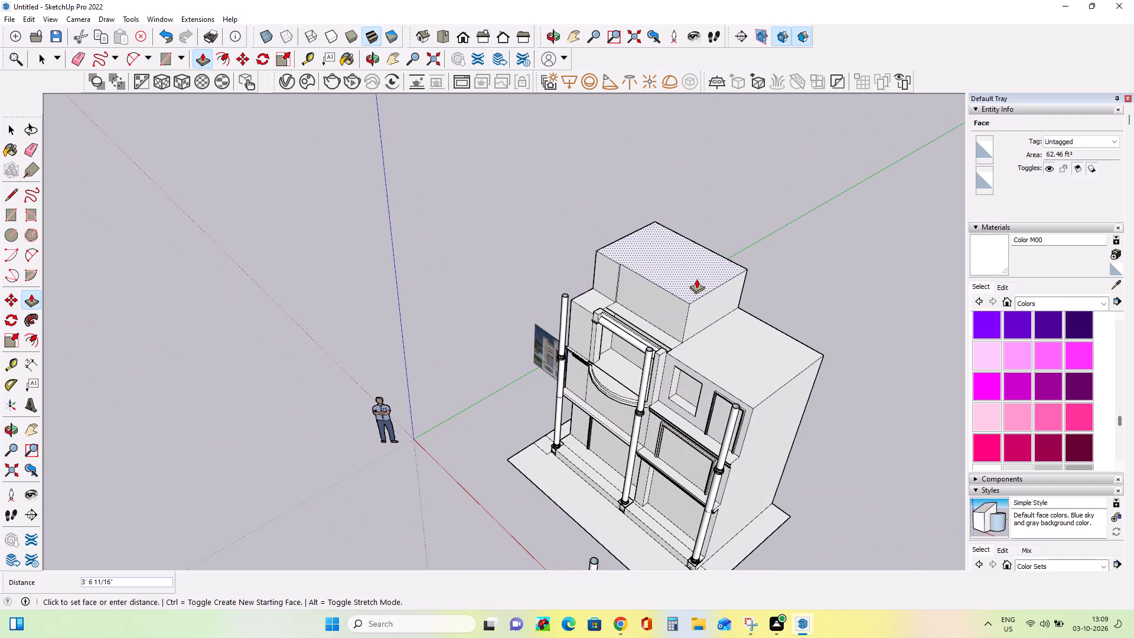
{"action": "left_click", "coordinate": [696, 279]}
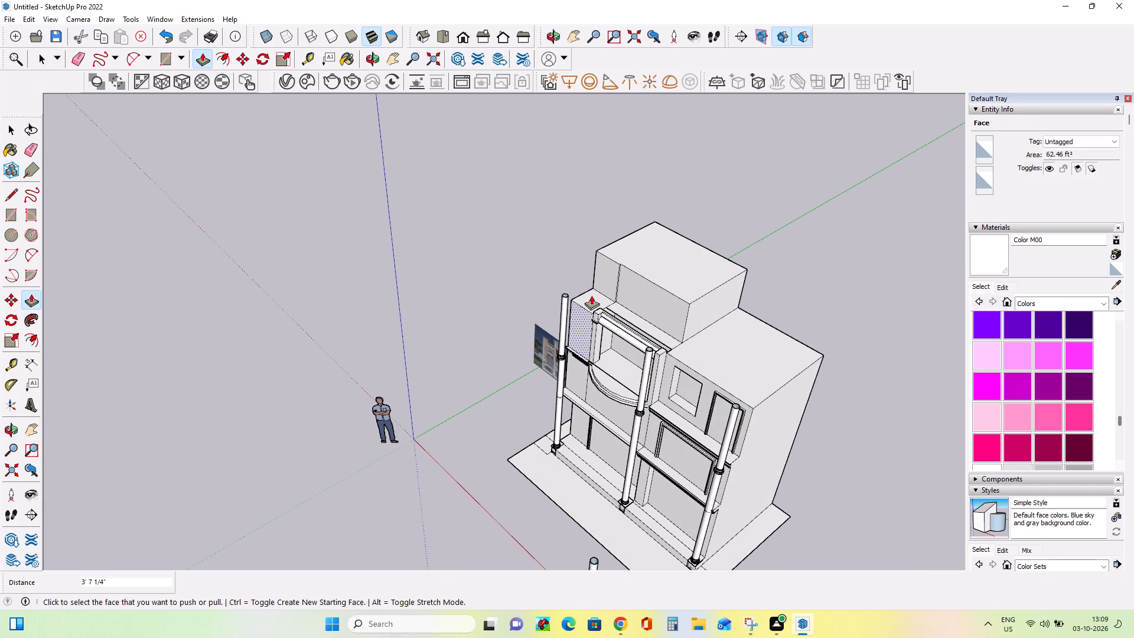
Push/pull the small roof face at the left bay's outer front corner up 3' 7 7/16", flush with the raised block's top.
{"action": "left_click", "coordinate": [593, 295]}
{"action": "left_click", "coordinate": [598, 296]}
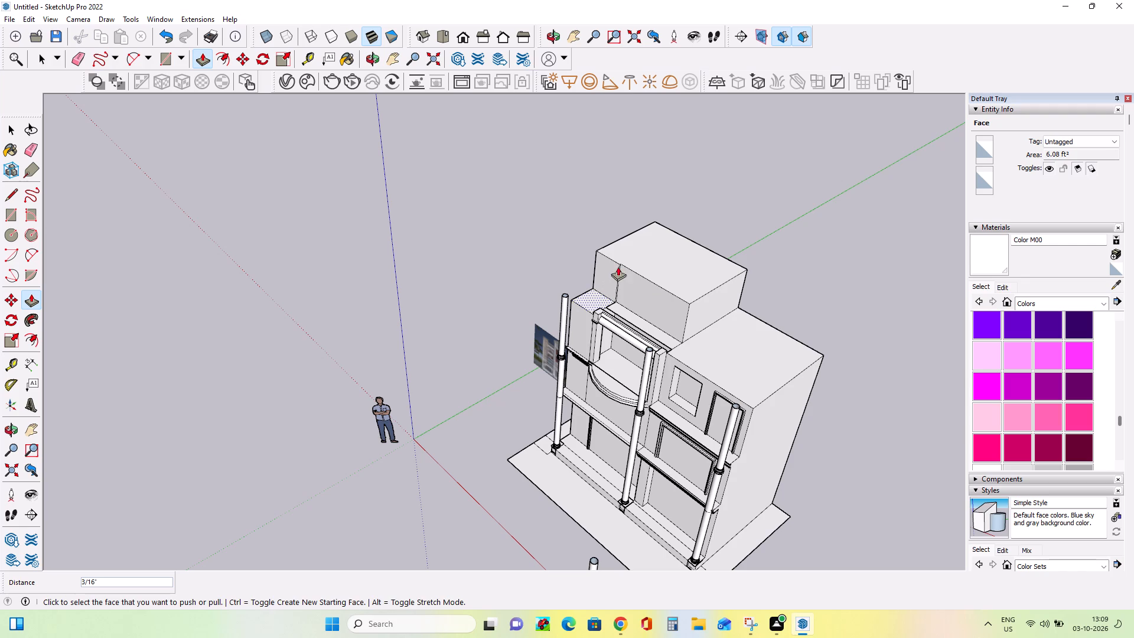
{"action": "left_click", "coordinate": [591, 301]}
{"action": "left_click", "coordinate": [622, 258]}
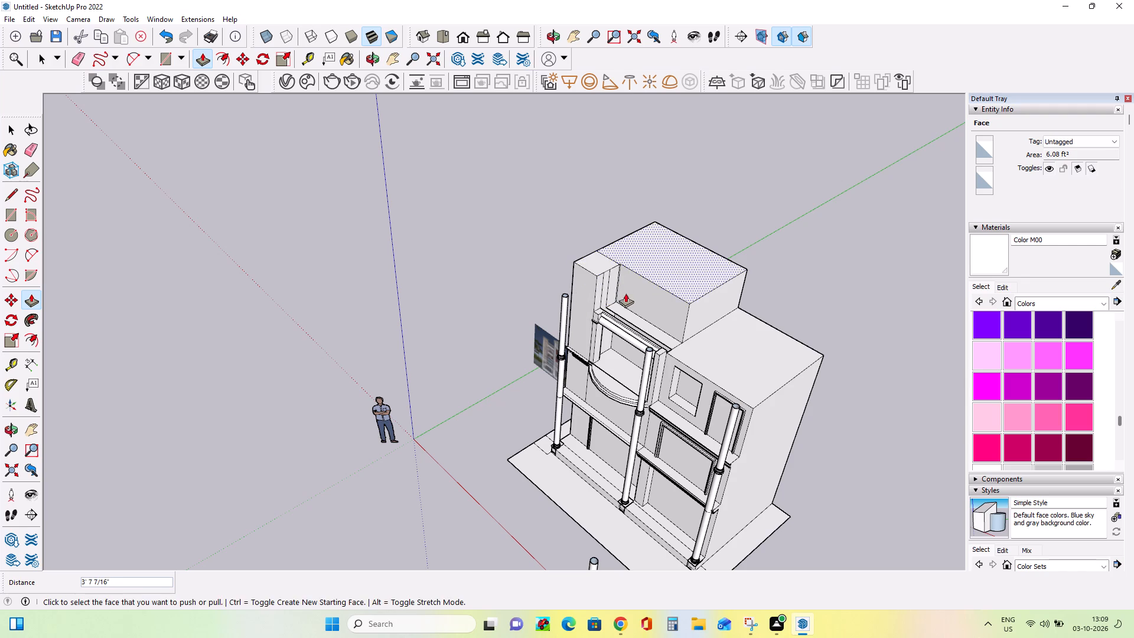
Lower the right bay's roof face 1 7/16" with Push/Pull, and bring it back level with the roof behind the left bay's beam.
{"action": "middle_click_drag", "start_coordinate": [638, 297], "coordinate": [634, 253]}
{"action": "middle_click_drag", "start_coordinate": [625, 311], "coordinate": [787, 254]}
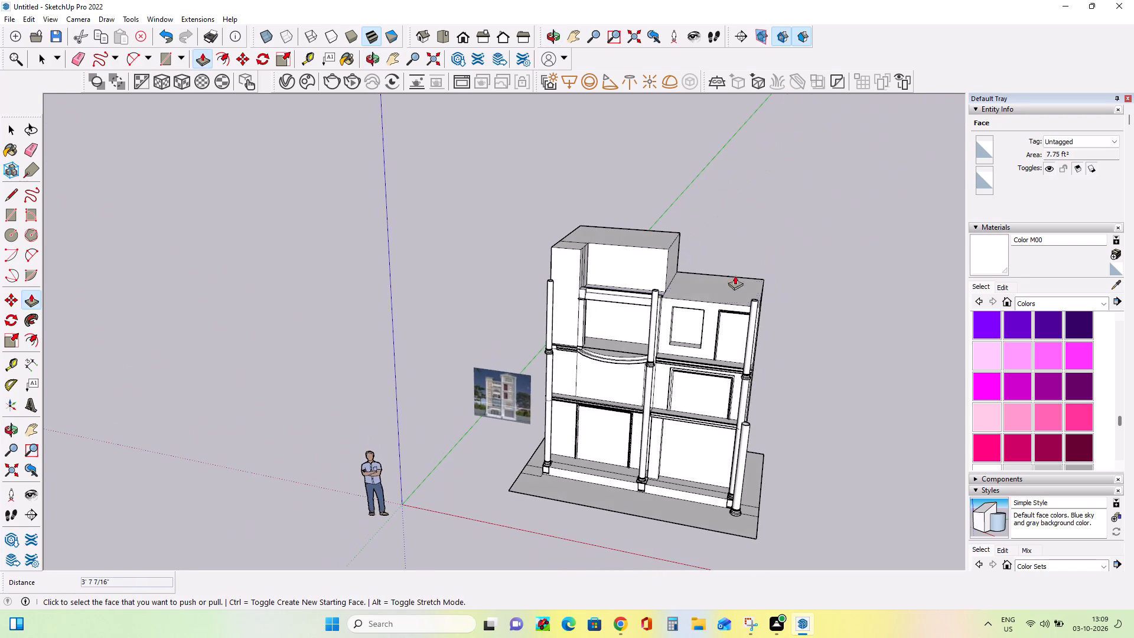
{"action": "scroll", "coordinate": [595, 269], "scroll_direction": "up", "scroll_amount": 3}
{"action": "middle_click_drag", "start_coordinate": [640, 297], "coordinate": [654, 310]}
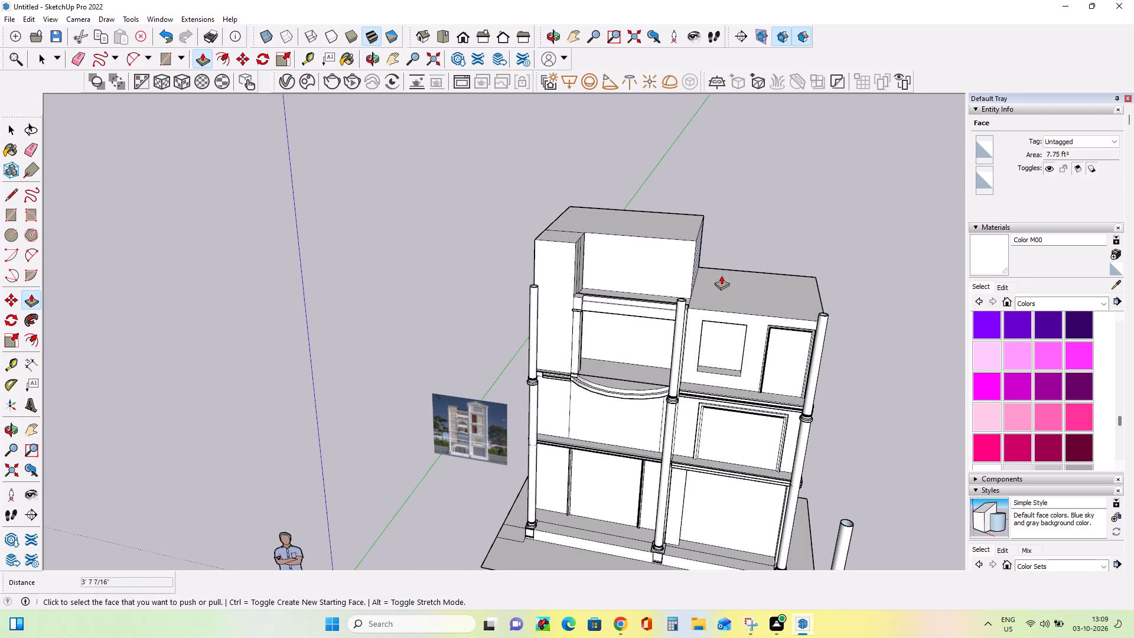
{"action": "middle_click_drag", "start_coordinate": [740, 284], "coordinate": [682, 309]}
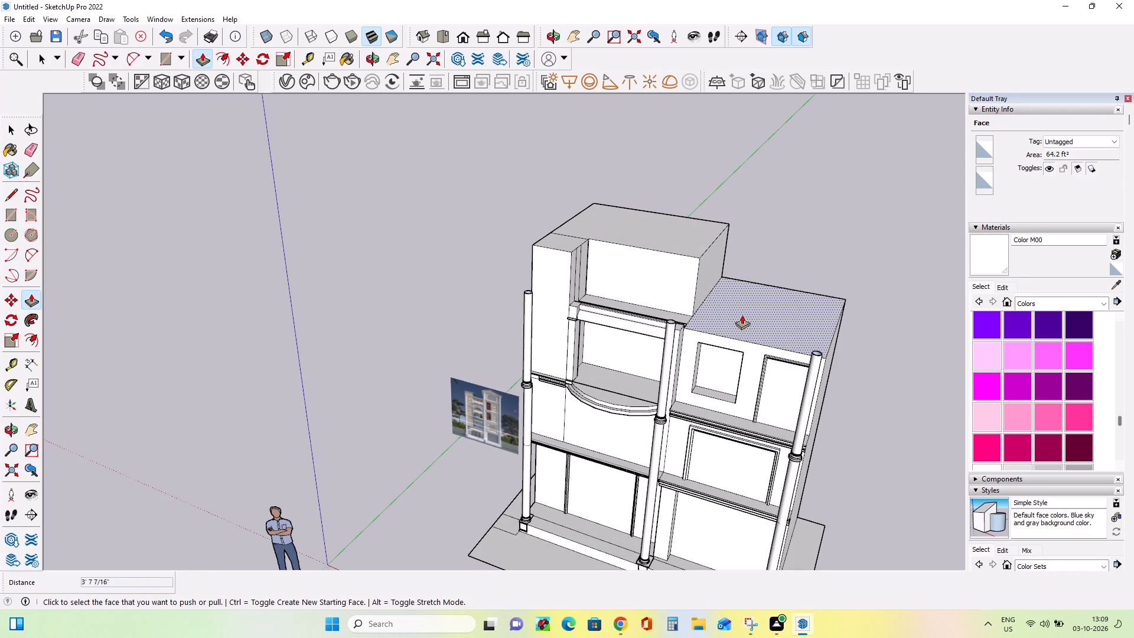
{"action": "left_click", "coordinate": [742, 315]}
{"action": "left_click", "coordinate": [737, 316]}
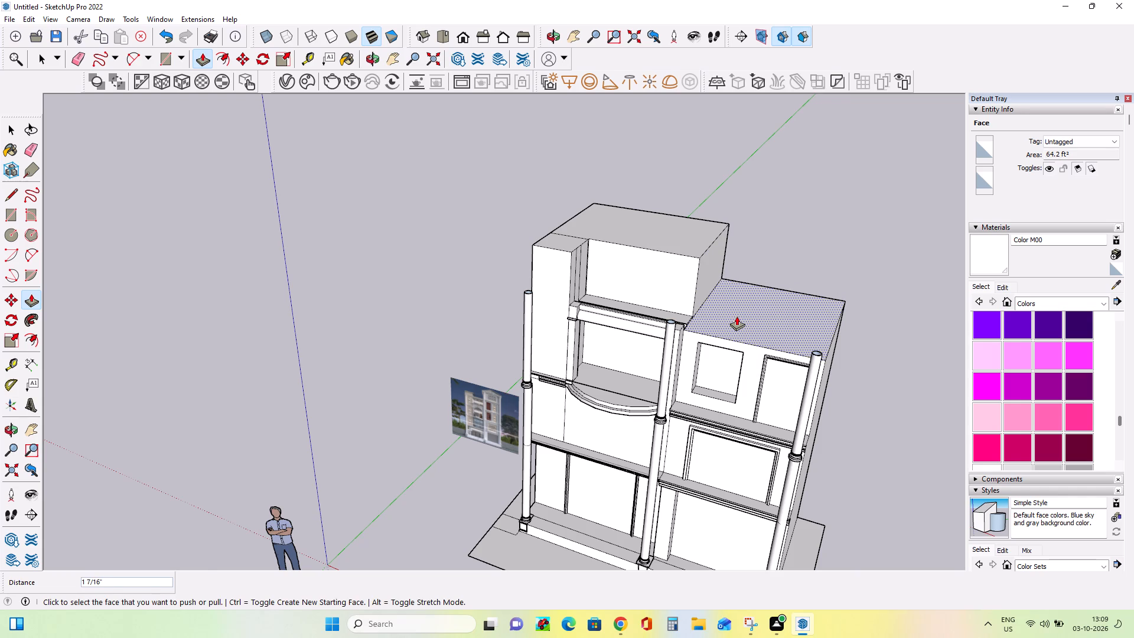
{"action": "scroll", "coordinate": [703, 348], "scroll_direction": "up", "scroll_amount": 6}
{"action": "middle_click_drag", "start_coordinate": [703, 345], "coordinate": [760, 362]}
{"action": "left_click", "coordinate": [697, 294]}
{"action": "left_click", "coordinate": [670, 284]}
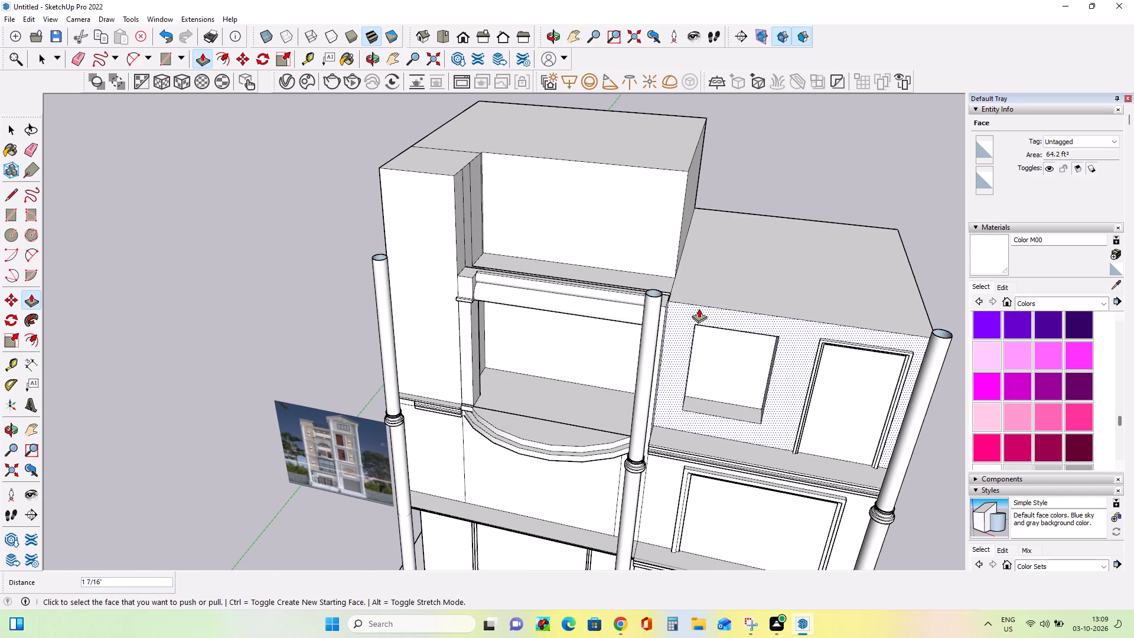
Draw a rectangle about 7' 6 5/16" by 4 15/16" along the top of the right bay's front wall, below the roof edge.
{"action": "scroll", "coordinate": [699, 308], "scroll_direction": "up", "scroll_amount": 3}
{"action": "scroll", "coordinate": [699, 309], "scroll_direction": "down", "scroll_amount": 2}
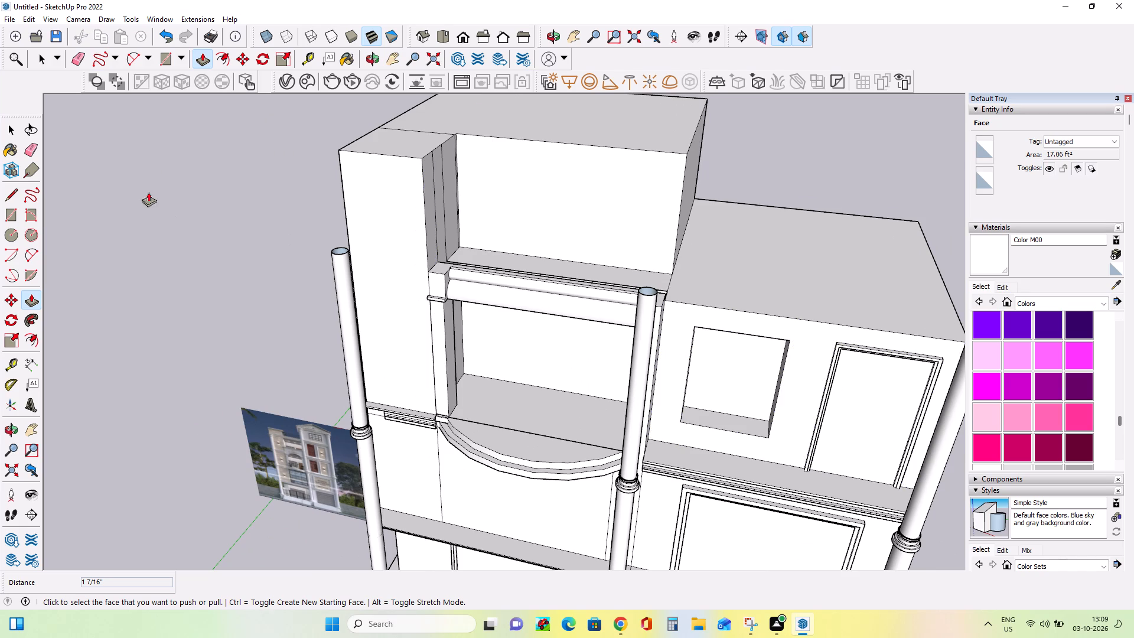
{"action": "left_click", "coordinate": [12, 214]}
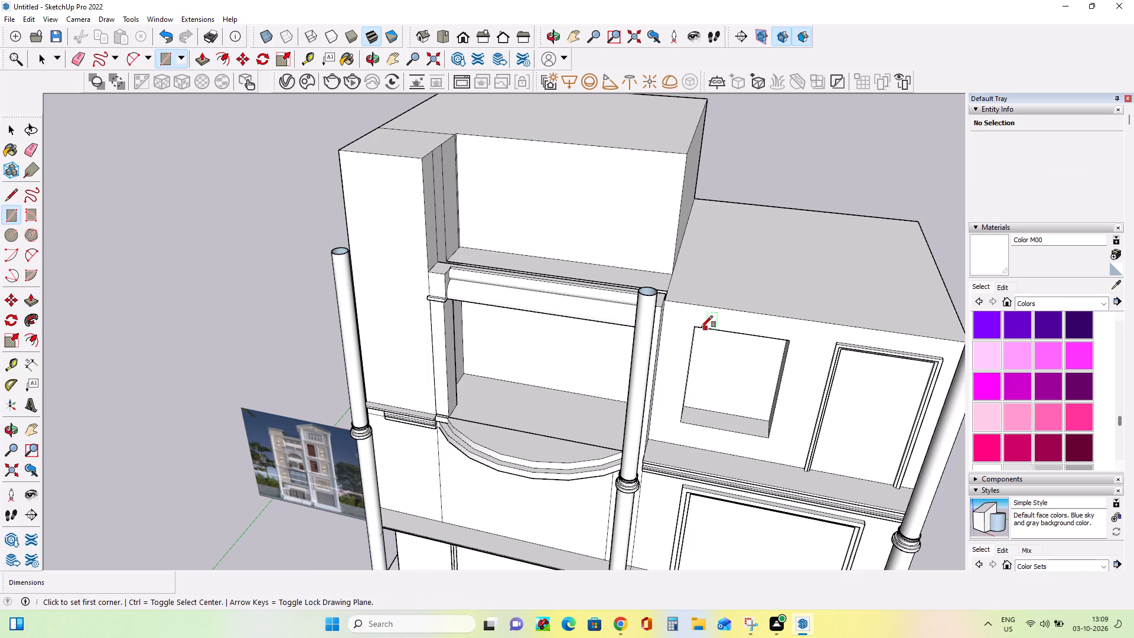
{"action": "scroll", "coordinate": [666, 314], "scroll_direction": "up", "scroll_amount": 3}
{"action": "scroll", "coordinate": [665, 314], "scroll_direction": "down", "scroll_amount": 4}
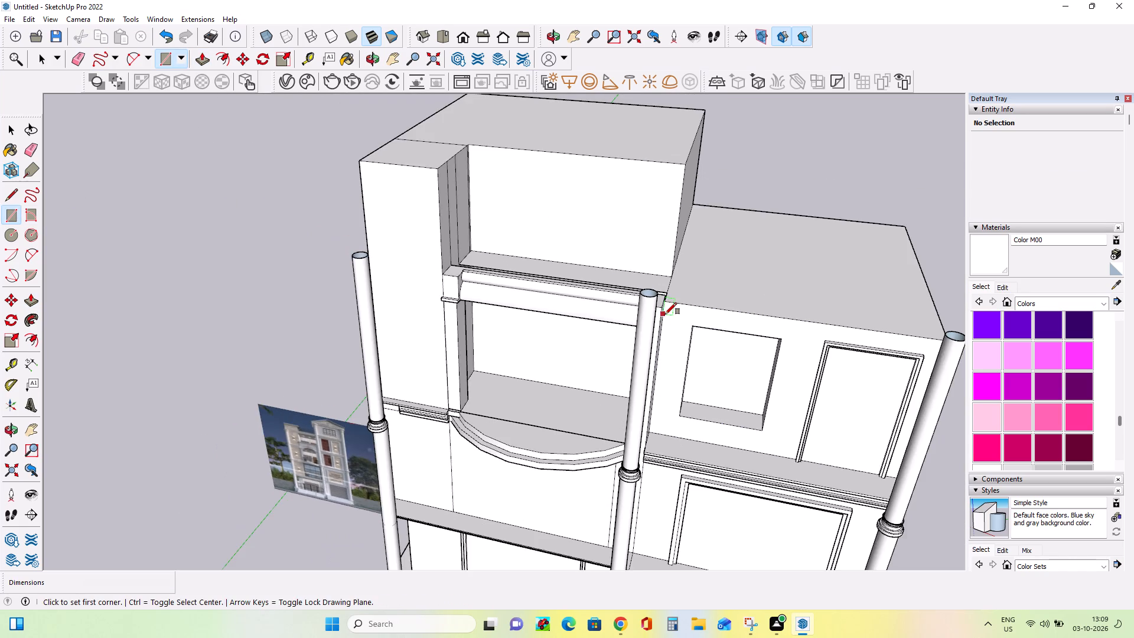
{"action": "scroll", "coordinate": [665, 314], "scroll_direction": "down", "scroll_amount": 4}
{"action": "middle_click_drag", "start_coordinate": [742, 331], "coordinate": [758, 311]}
{"action": "scroll", "coordinate": [722, 290], "scroll_direction": "up", "scroll_amount": 4}
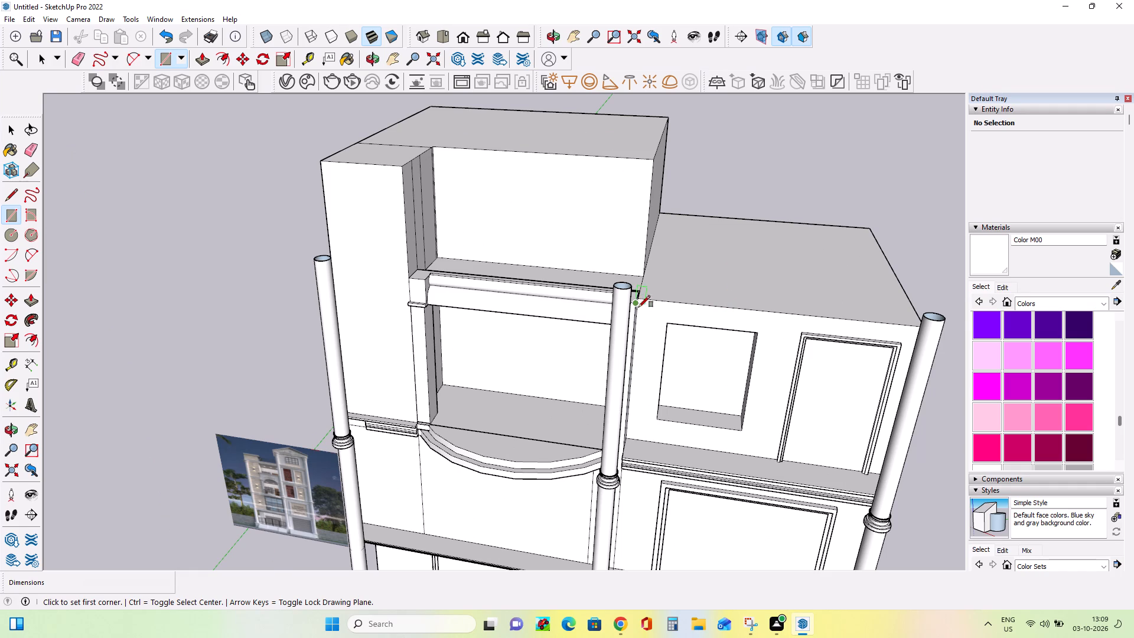
{"action": "scroll", "coordinate": [638, 312], "scroll_direction": "up", "scroll_amount": 6}
{"action": "left_click", "coordinate": [640, 289]}
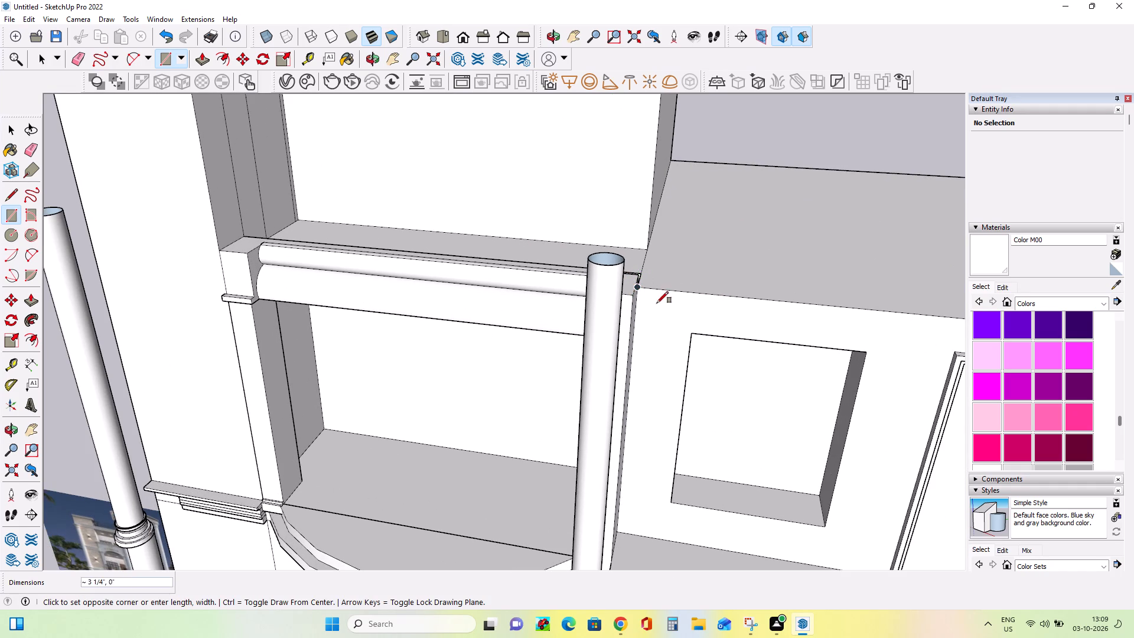
{"action": "scroll", "coordinate": [787, 335], "scroll_direction": "down", "scroll_amount": 8}
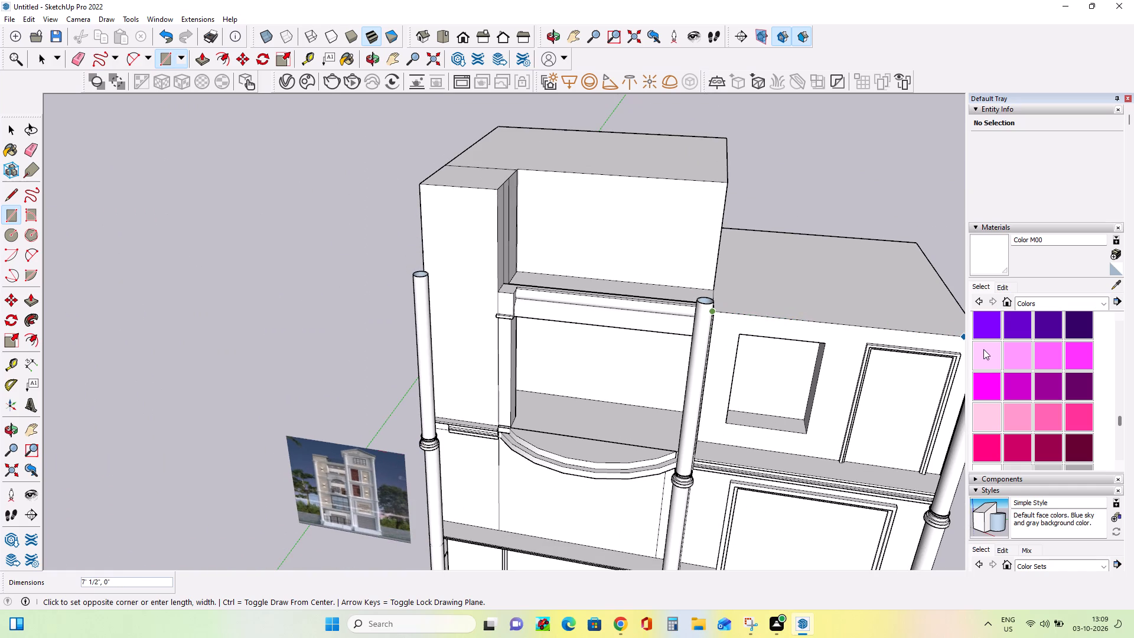
{"action": "scroll", "coordinate": [914, 342], "scroll_direction": "down", "scroll_amount": 9}
{"action": "scroll", "coordinate": [944, 341], "scroll_direction": "up", "scroll_amount": 8}
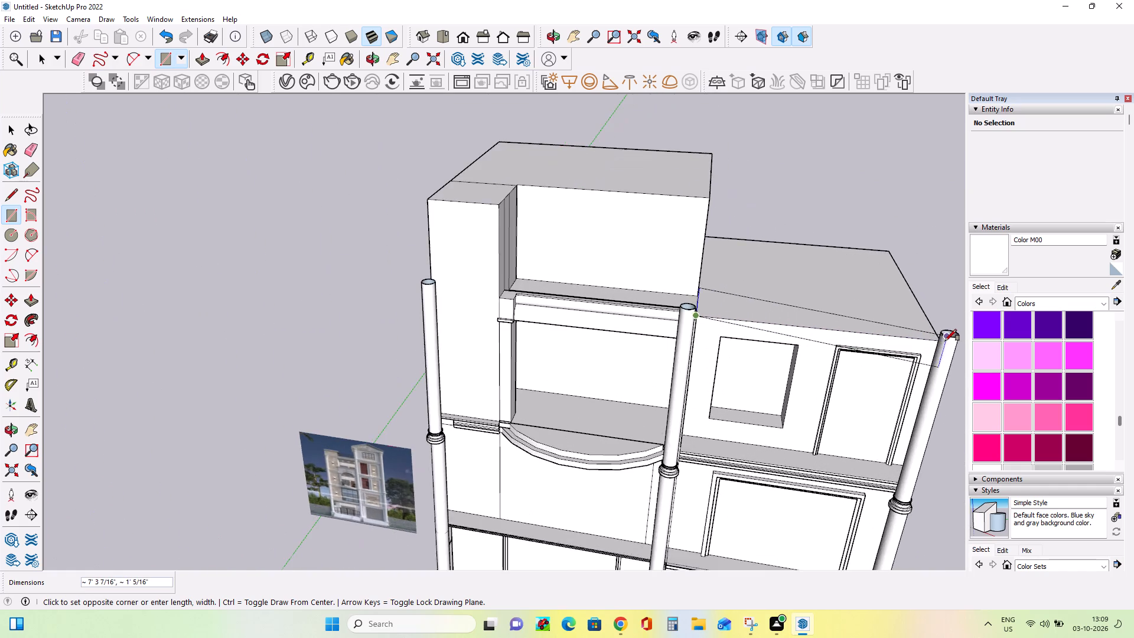
{"action": "middle_click_drag", "start_coordinate": [945, 341], "coordinate": [696, 275]}
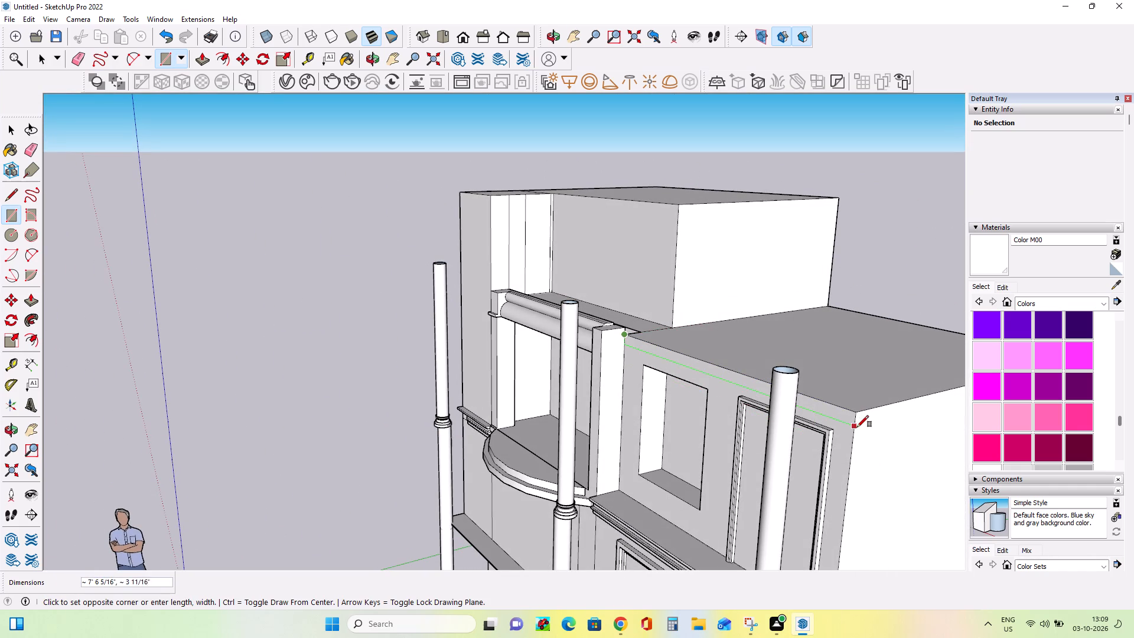
{"action": "left_click", "coordinate": [855, 432]}
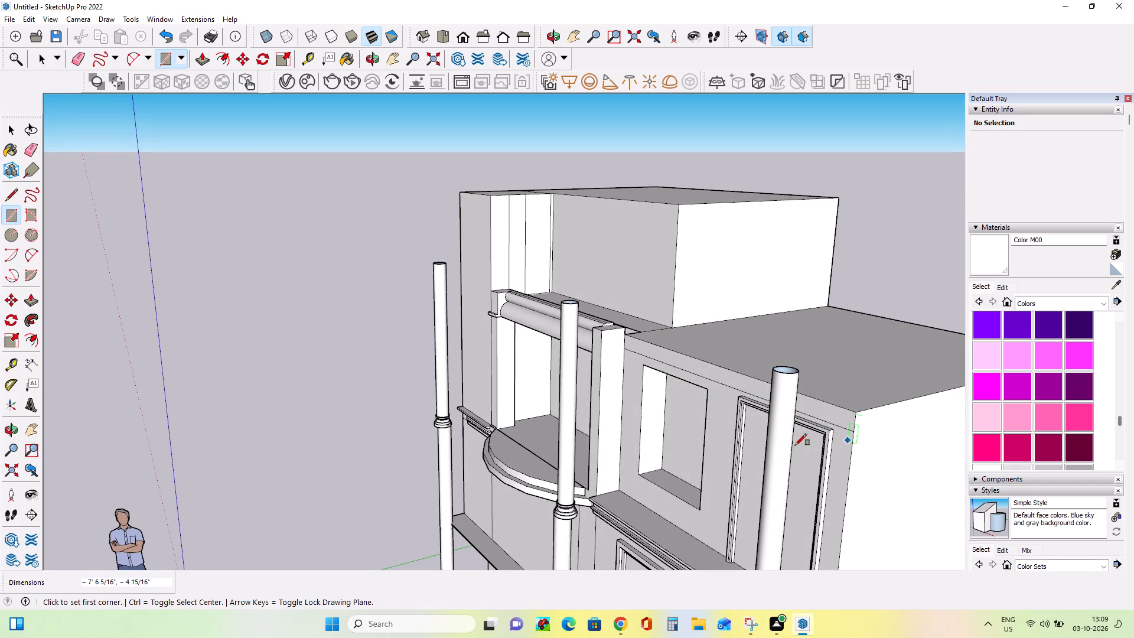
Draw a rectangle about 3 13/16" by 7' 6 5/16" inside the band at the top of the right bay's wall.
{"action": "middle_click_drag", "start_coordinate": [780, 450], "coordinate": [832, 473]}
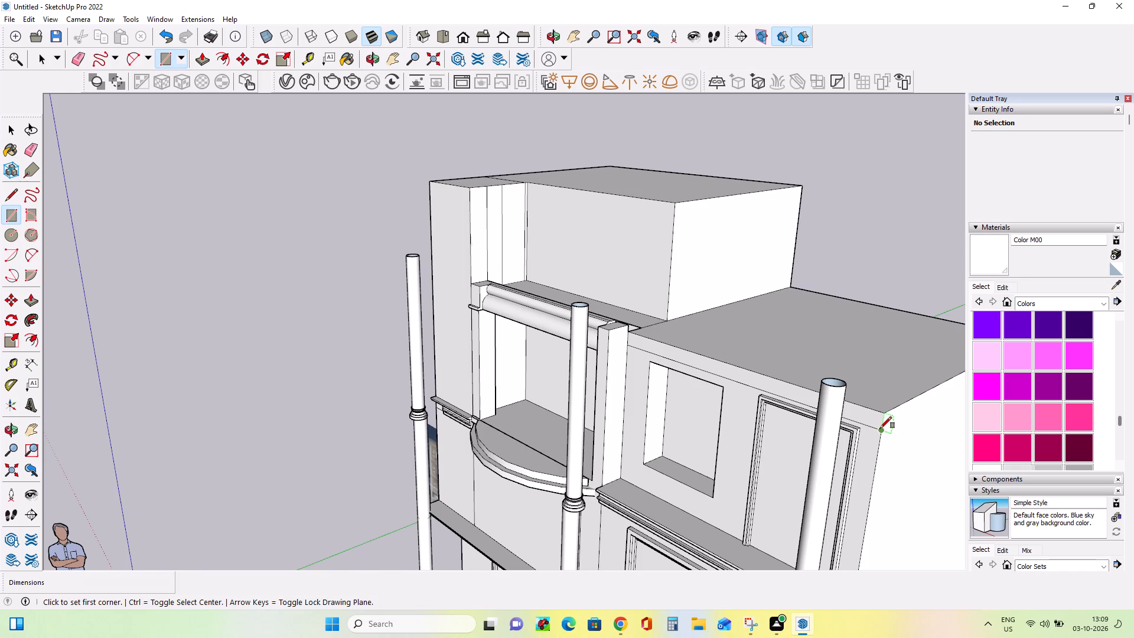
{"action": "scroll", "coordinate": [881, 429], "scroll_direction": "up", "scroll_amount": 7}
{"action": "left_click", "coordinate": [884, 425]}
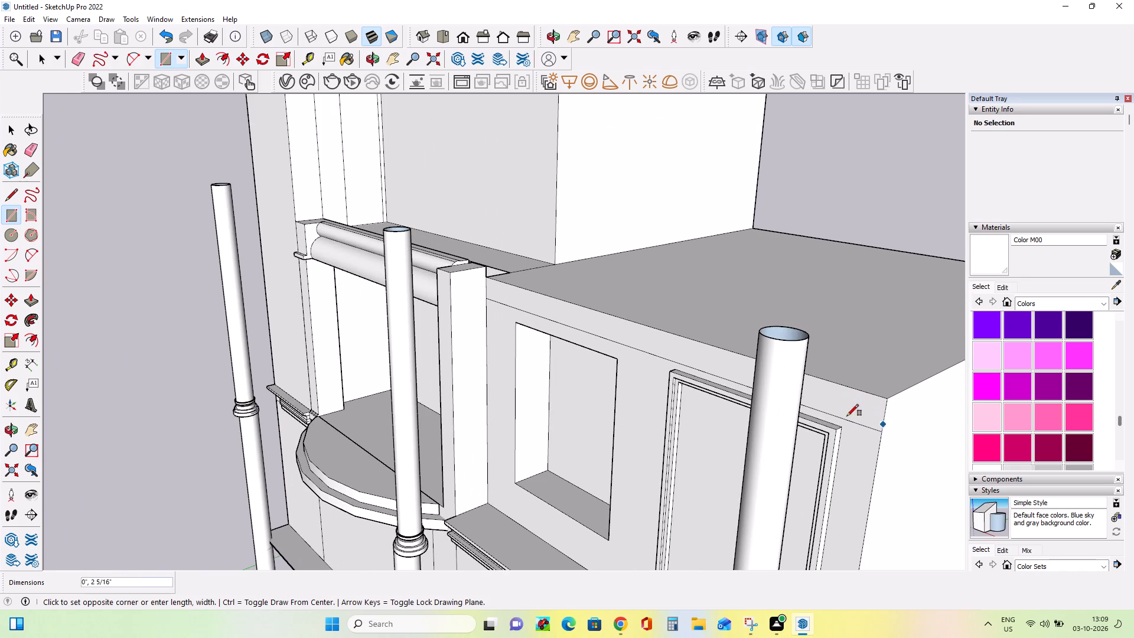
{"action": "left_click", "coordinate": [485, 276]}
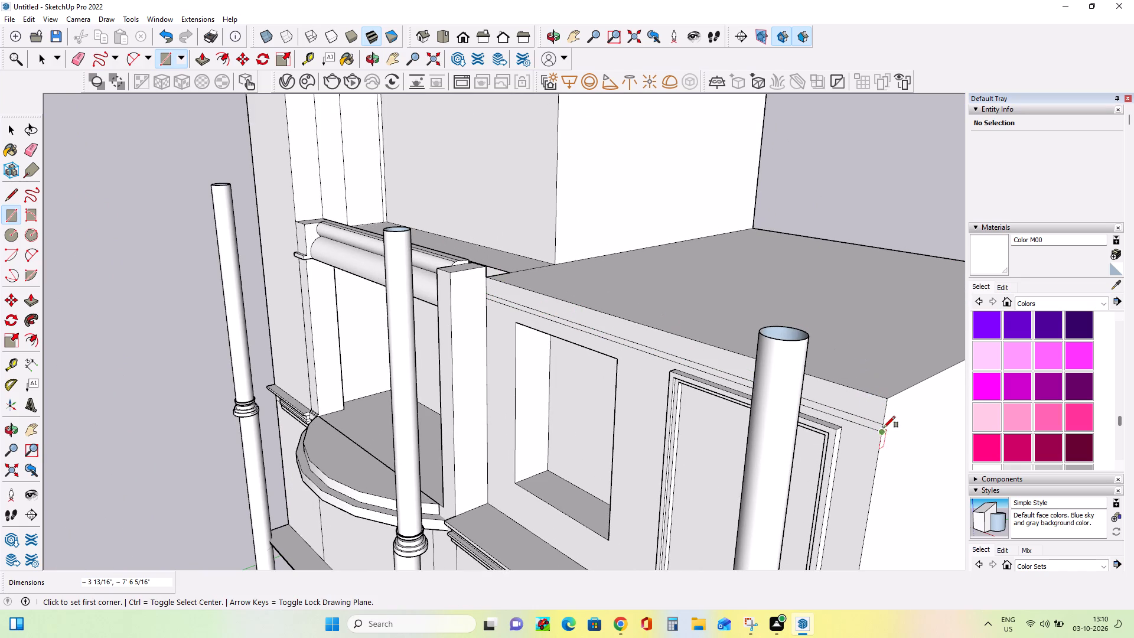
Draw another rectangle about 1 7/16" by 7' 6 5/16" within the band, leaving an equal strip between it and the roof edge.
{"action": "left_click", "coordinate": [885, 421]}
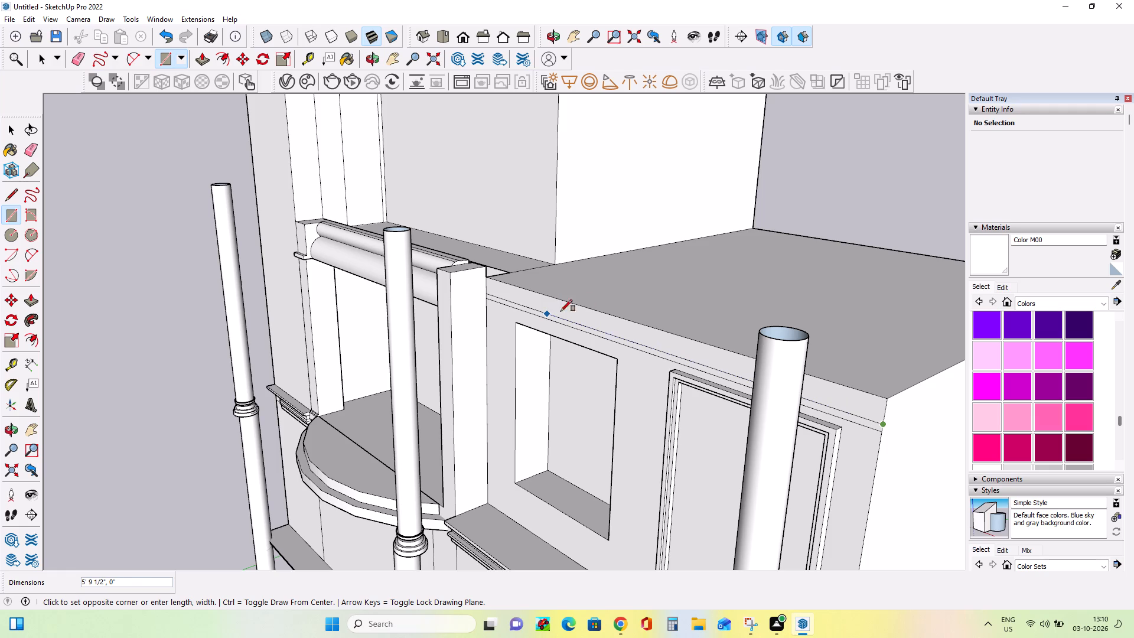
{"action": "key", "text": "Escape"}
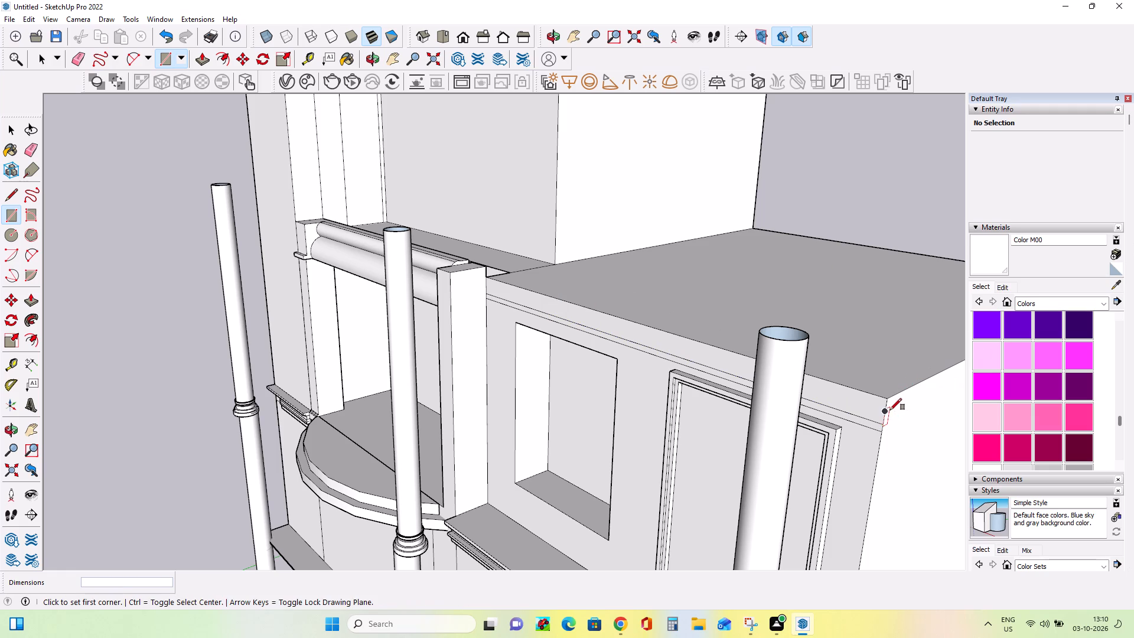
{"action": "scroll", "coordinate": [884, 421], "scroll_direction": "up", "scroll_amount": 3}
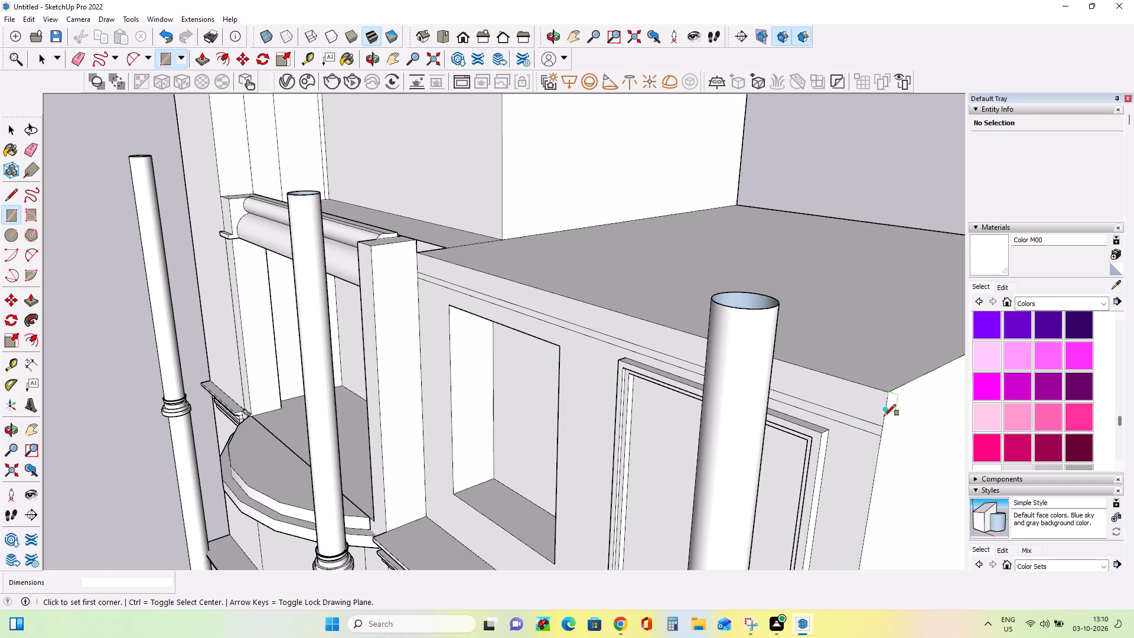
{"action": "left_click", "coordinate": [885, 418]}
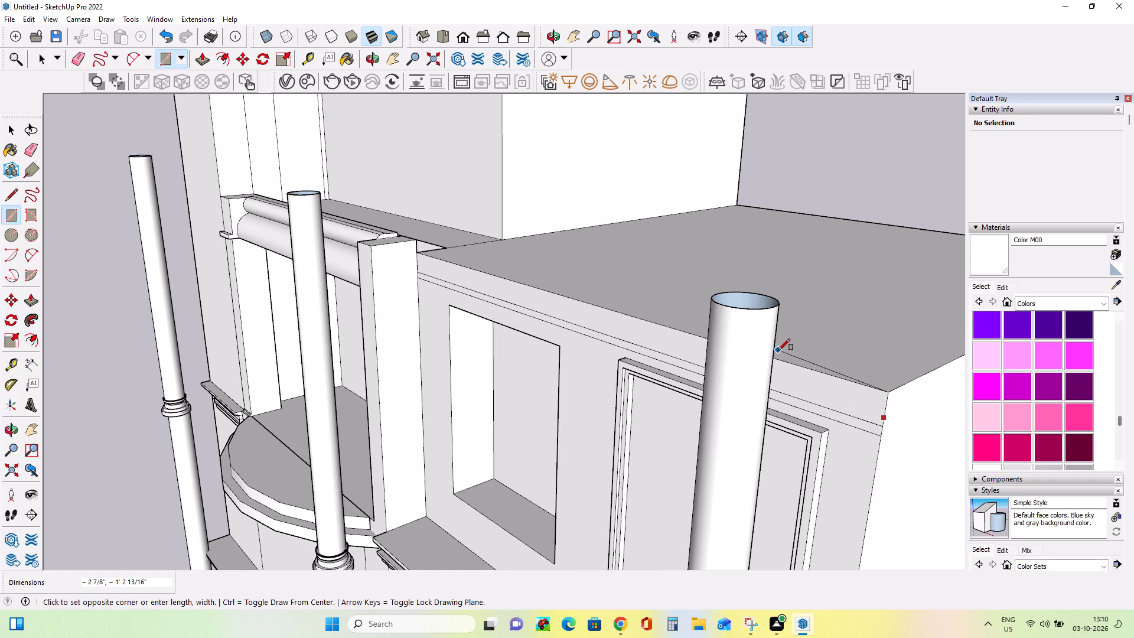
{"action": "scroll", "coordinate": [778, 350], "scroll_direction": "down", "scroll_amount": 7}
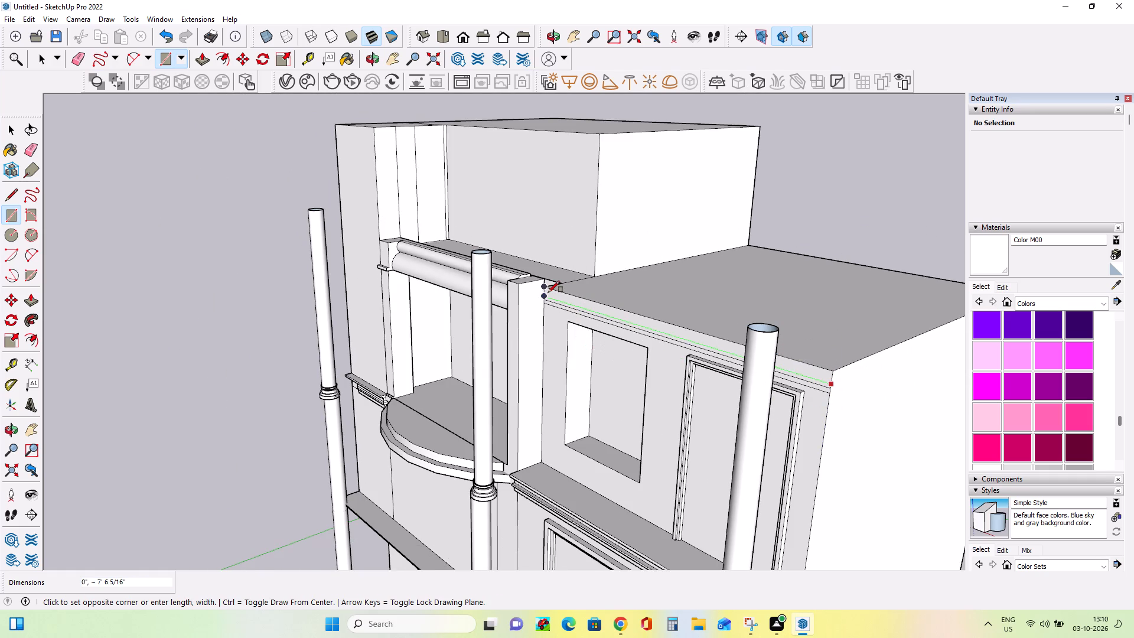
{"action": "scroll", "coordinate": [548, 292], "scroll_direction": "up", "scroll_amount": 11}
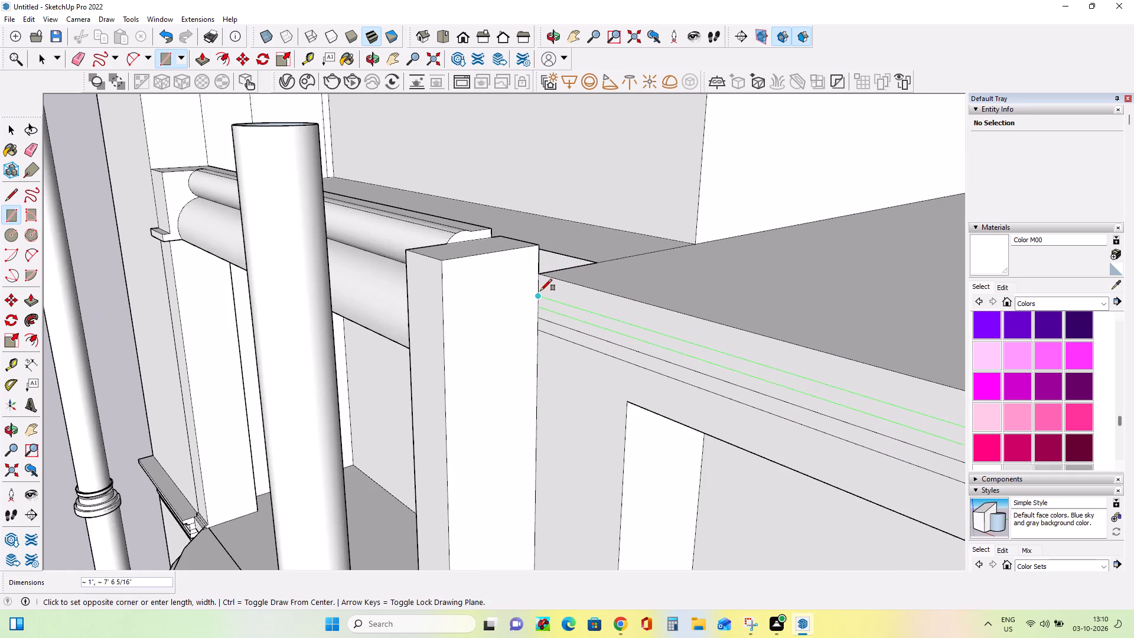
{"action": "scroll", "coordinate": [540, 291], "scroll_direction": "up", "scroll_amount": 5}
{"action": "left_click", "coordinate": [537, 291]}
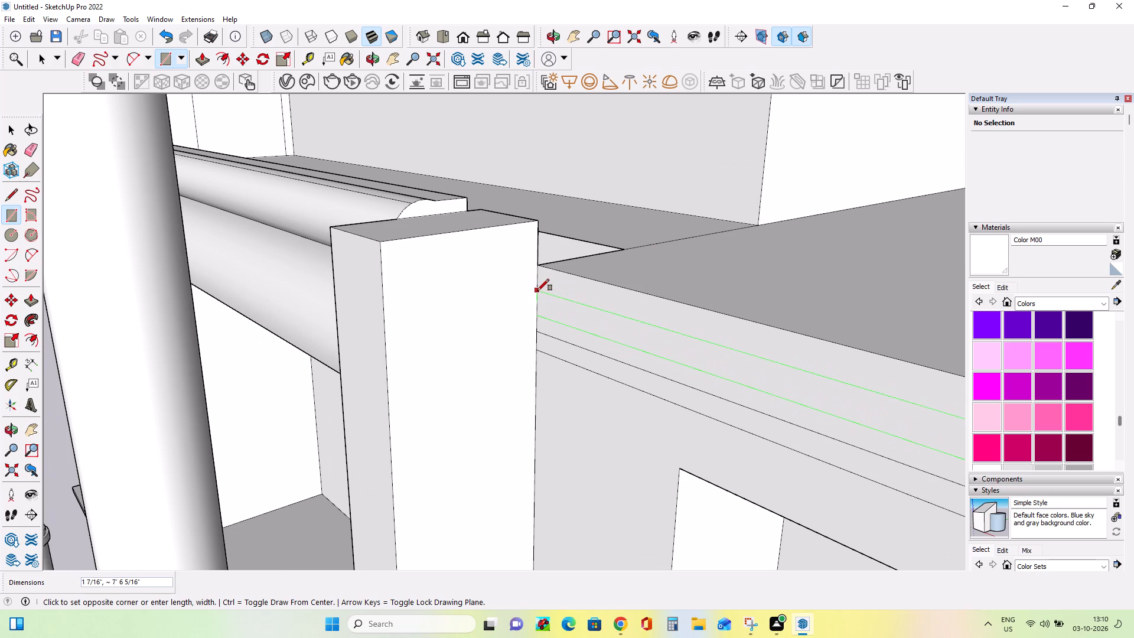
Push/pull the topmost strip of the right bay's wall band outward 4".
{"action": "scroll", "coordinate": [596, 315], "scroll_direction": "down", "scroll_amount": 10}
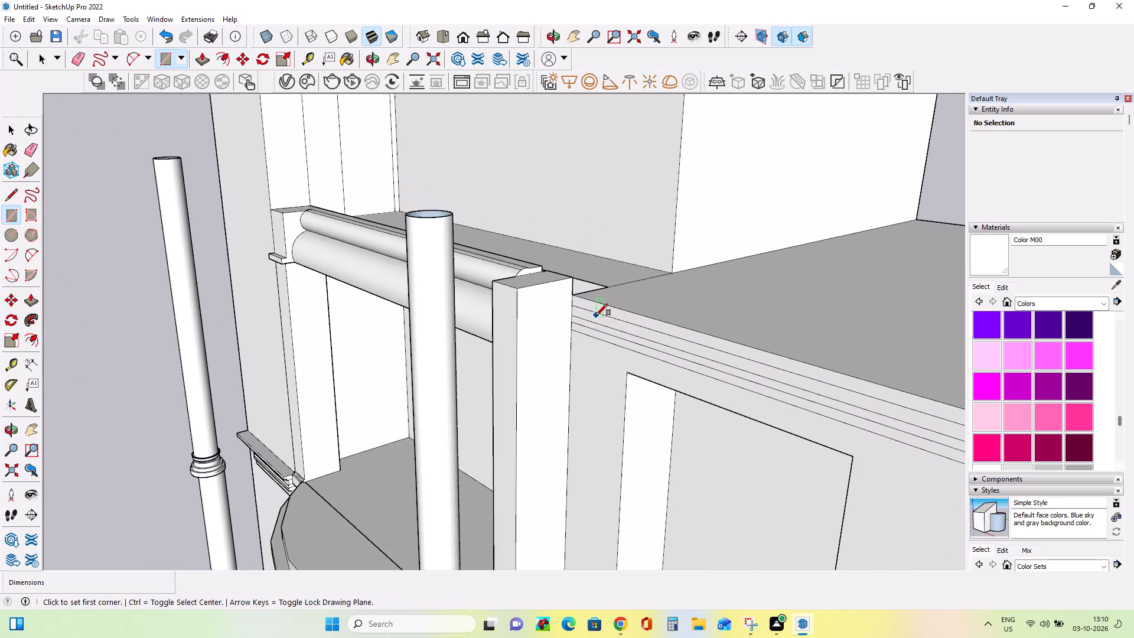
{"action": "scroll", "coordinate": [596, 315], "scroll_direction": "down", "scroll_amount": 7}
{"action": "middle_click_drag", "start_coordinate": [608, 422], "coordinate": [665, 431]}
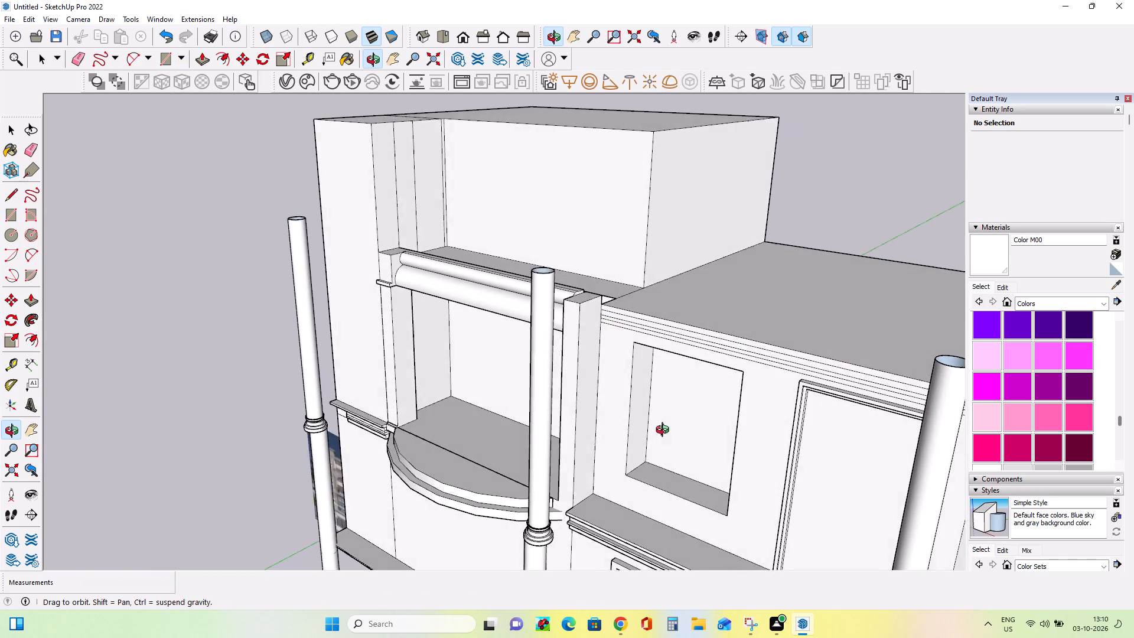
{"action": "middle_click_drag", "start_coordinate": [665, 431], "coordinate": [686, 435]}
{"action": "scroll", "coordinate": [679, 383], "scroll_direction": "down", "scroll_amount": 3}
{"action": "middle_click_drag", "start_coordinate": [695, 389], "coordinate": [803, 406]}
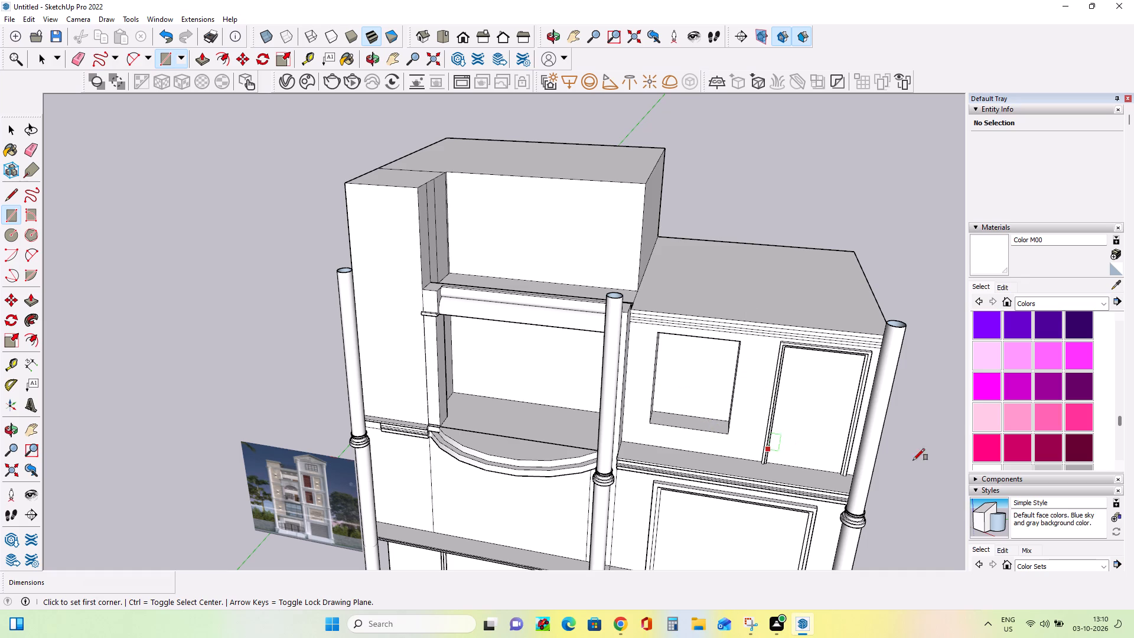
{"action": "left_click", "coordinate": [29, 300]}
{"action": "left_click", "coordinate": [754, 322]}
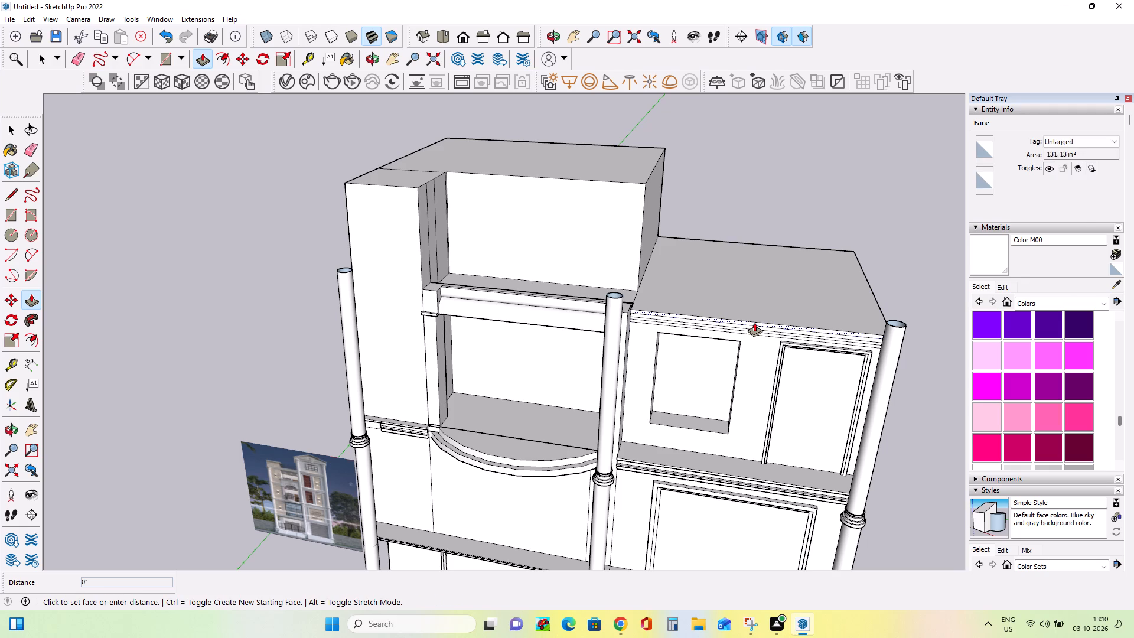
{"action": "left_click", "coordinate": [754, 326]}
{"action": "middle_click_drag", "start_coordinate": [776, 359], "coordinate": [818, 295]}
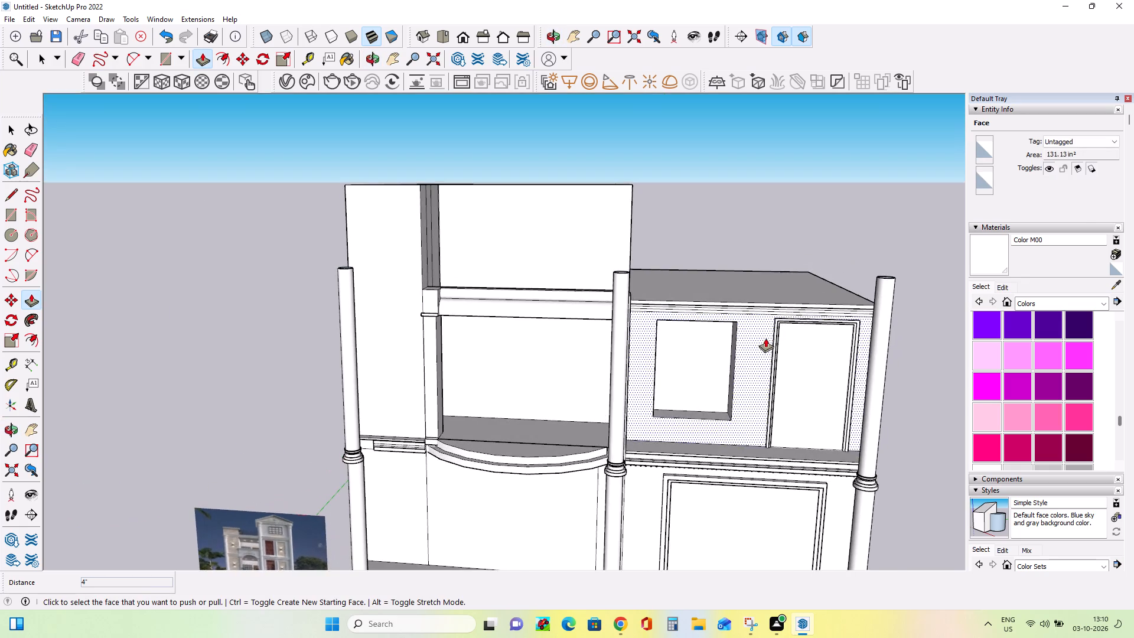
Push/pull the lowest strip of the right bay's wall band outward about 9 3/4", and move it back about 6 1/8".
{"action": "scroll", "coordinate": [750, 329], "scroll_direction": "up", "scroll_amount": 7}
{"action": "middle_click_drag", "start_coordinate": [747, 325], "coordinate": [734, 294]}
{"action": "scroll", "coordinate": [734, 294], "scroll_direction": "up", "scroll_amount": 1}
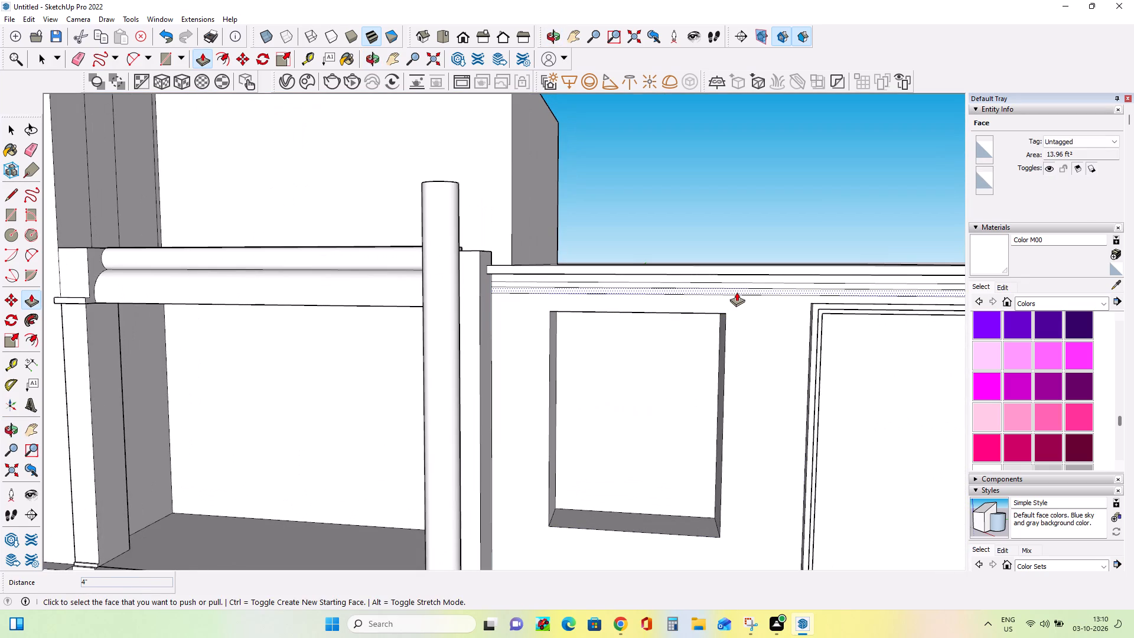
{"action": "left_click", "coordinate": [737, 291]}
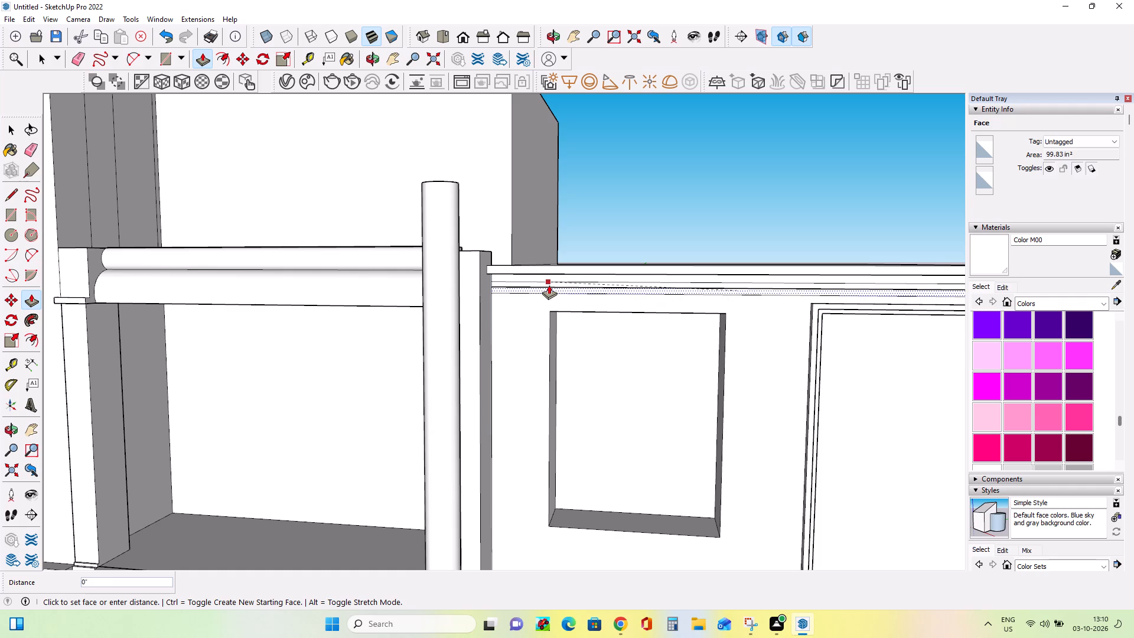
{"action": "left_click", "coordinate": [514, 295]}
{"action": "left_click", "coordinate": [497, 290]}
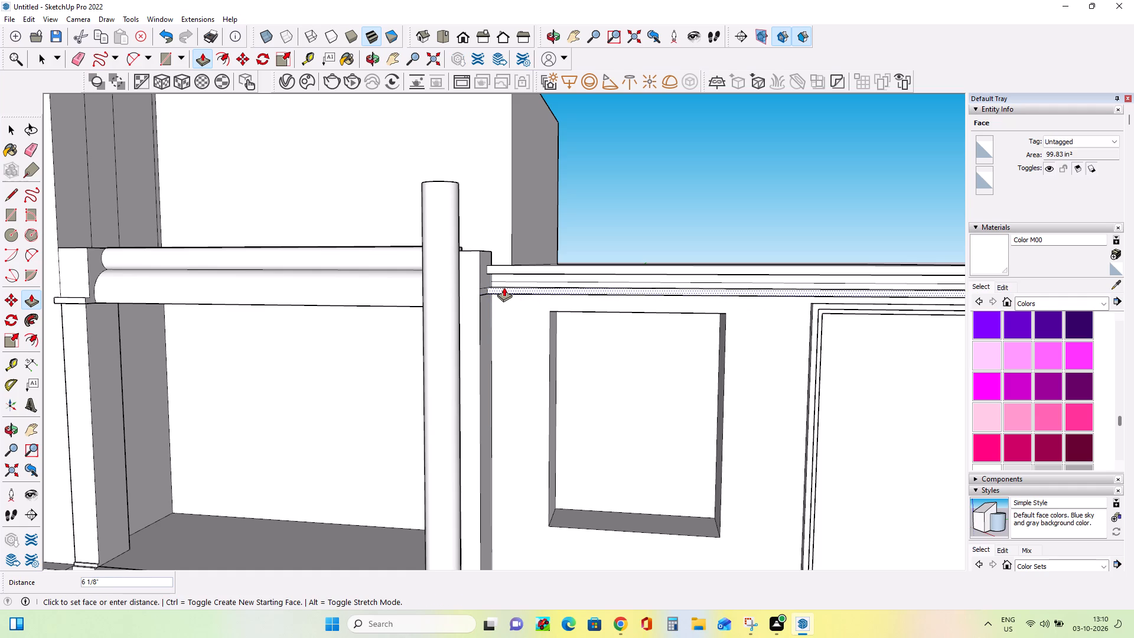
{"action": "left_click", "coordinate": [504, 287]}
Push/pull the two middle strips of the right bay's wall band outward, the lower one 1 5/8" and the upper one 13/16".
{"action": "scroll", "coordinate": [524, 278], "scroll_direction": "up", "scroll_amount": 10}
{"action": "left_click", "coordinate": [528, 287]}
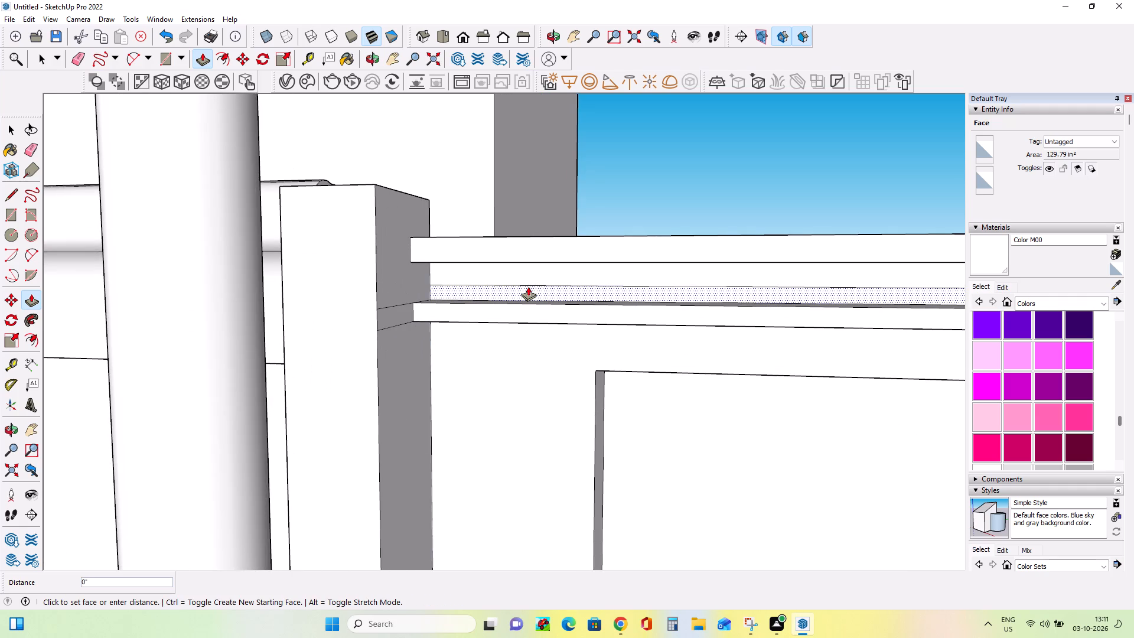
{"action": "left_click", "coordinate": [524, 290]}
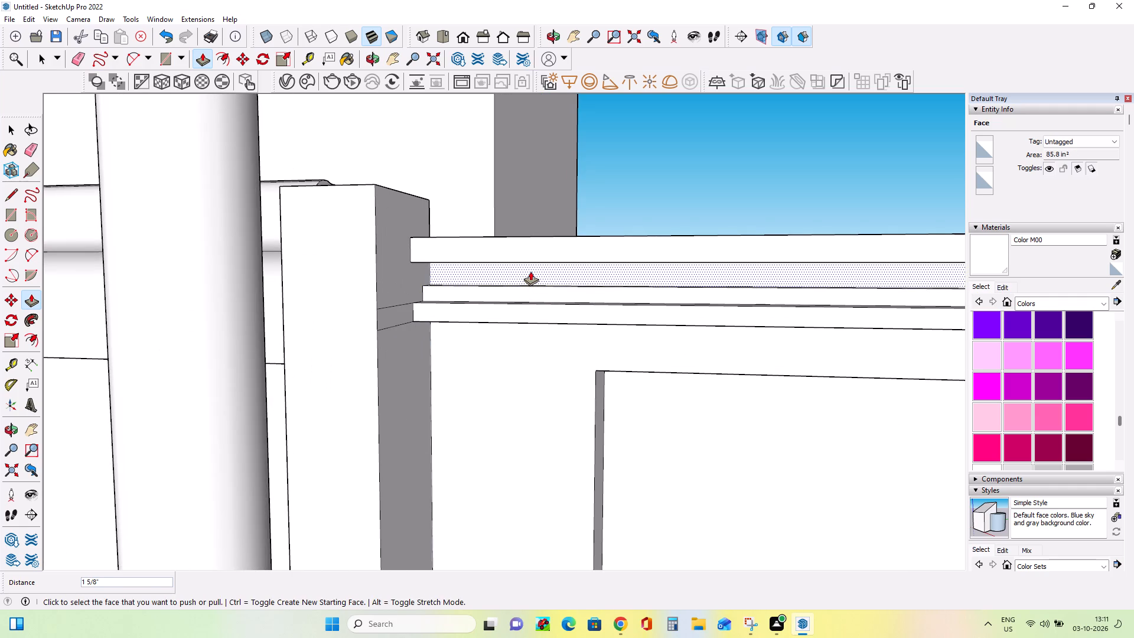
{"action": "left_click", "coordinate": [530, 271]}
{"action": "left_click", "coordinate": [532, 269]}
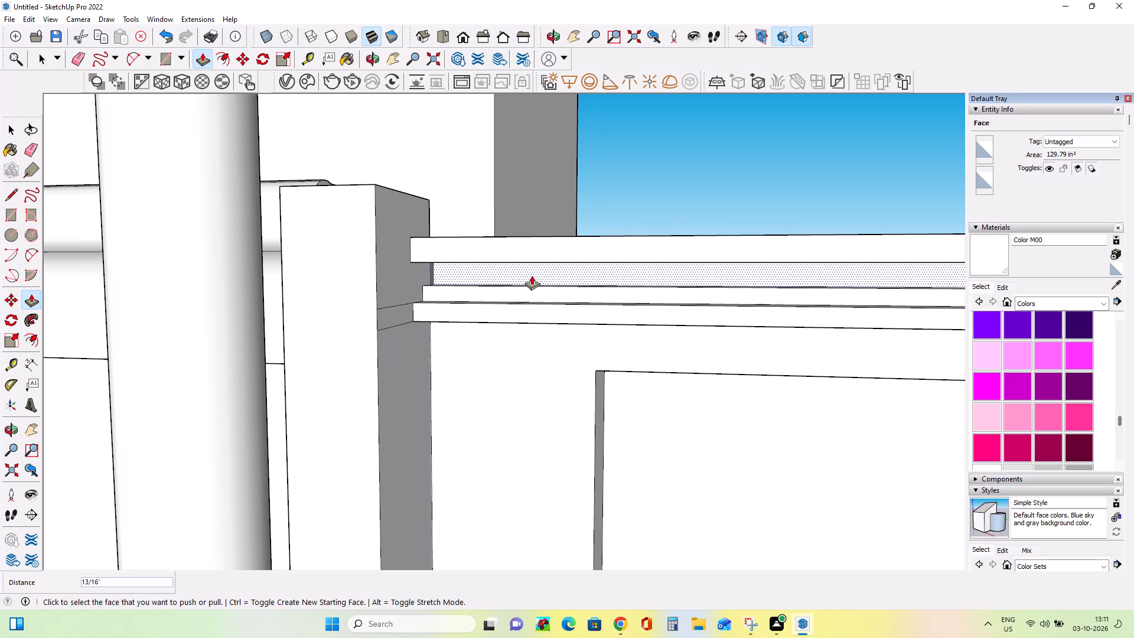
Examine the stepped cornice on the right bay up close and against the whole facade.
{"action": "scroll", "coordinate": [540, 323], "scroll_direction": "down", "scroll_amount": 18}
{"action": "scroll", "coordinate": [540, 323], "scroll_direction": "up", "scroll_amount": 1}
{"action": "scroll", "coordinate": [540, 323], "scroll_direction": "down", "scroll_amount": 6}
{"action": "middle_click_drag", "start_coordinate": [555, 341], "coordinate": [570, 343]}
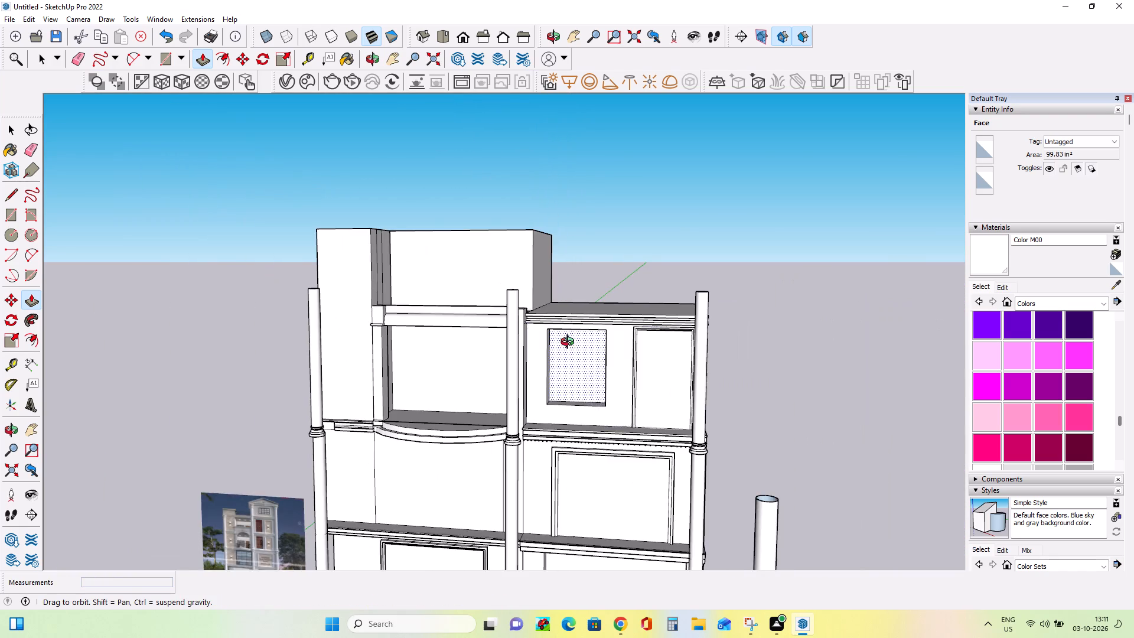
{"action": "middle_click_drag", "start_coordinate": [570, 343], "coordinate": [630, 313]}
{"action": "scroll", "coordinate": [552, 317], "scroll_direction": "up", "scroll_amount": 8}
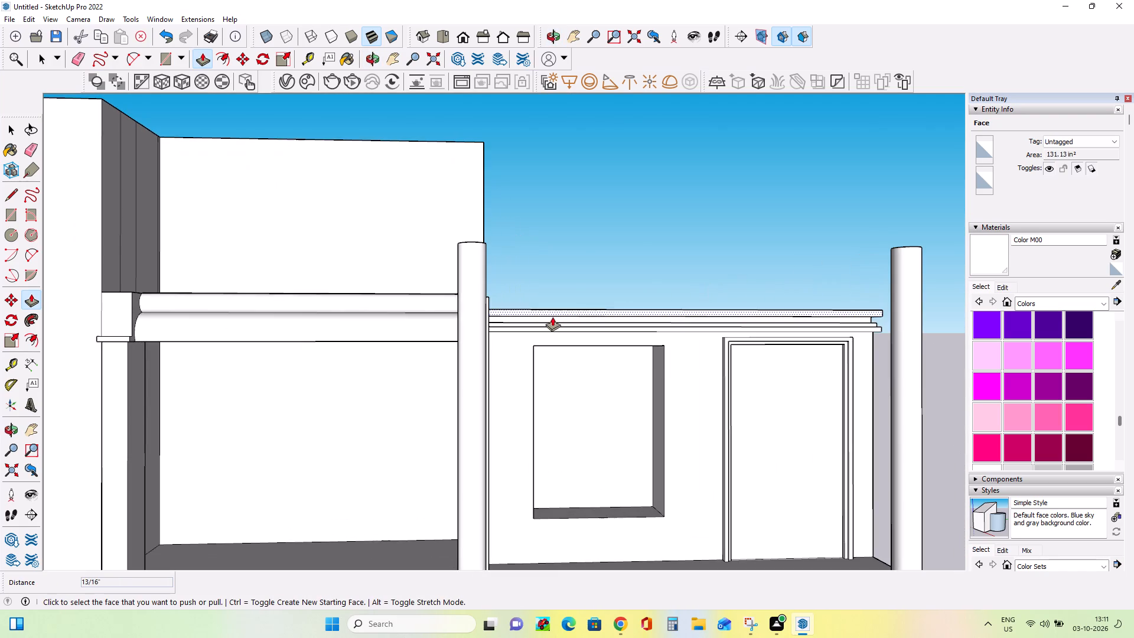
{"action": "scroll", "coordinate": [552, 317], "scroll_direction": "down", "scroll_amount": 8}
{"action": "scroll", "coordinate": [702, 357], "scroll_direction": "down", "scroll_amount": 5}
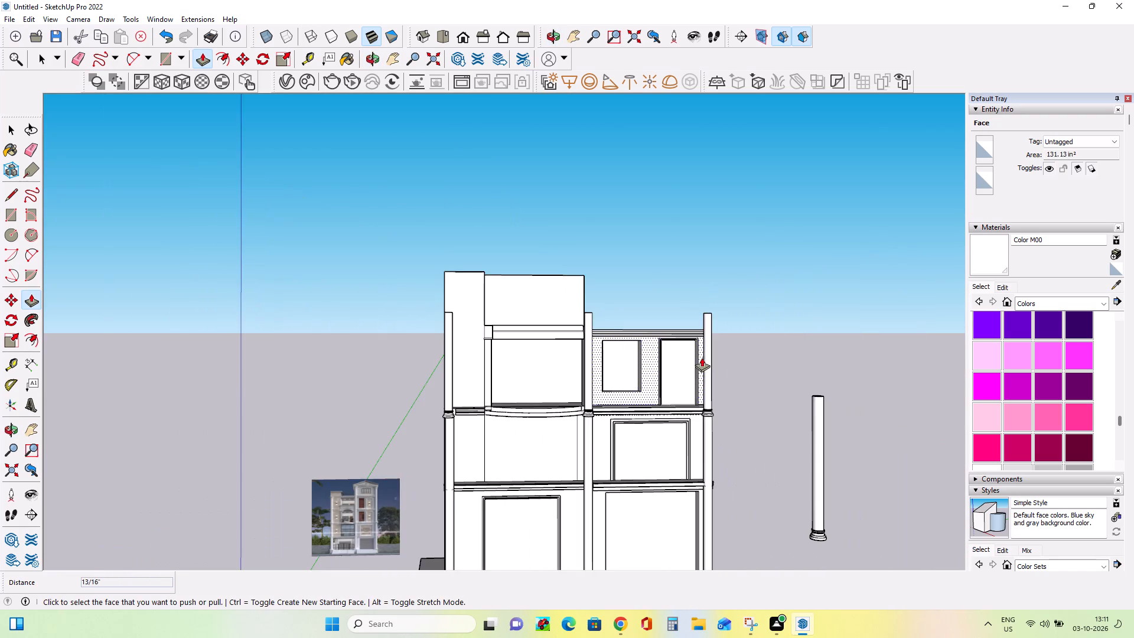
Draw a rectangle about 8' 1/4" by 7' 6 5/16" on the right bay's roof, behind the cornice.
{"action": "middle_click_drag", "start_coordinate": [700, 365], "coordinate": [642, 419]}
{"action": "middle_click_drag", "start_coordinate": [672, 313], "coordinate": [647, 358]}
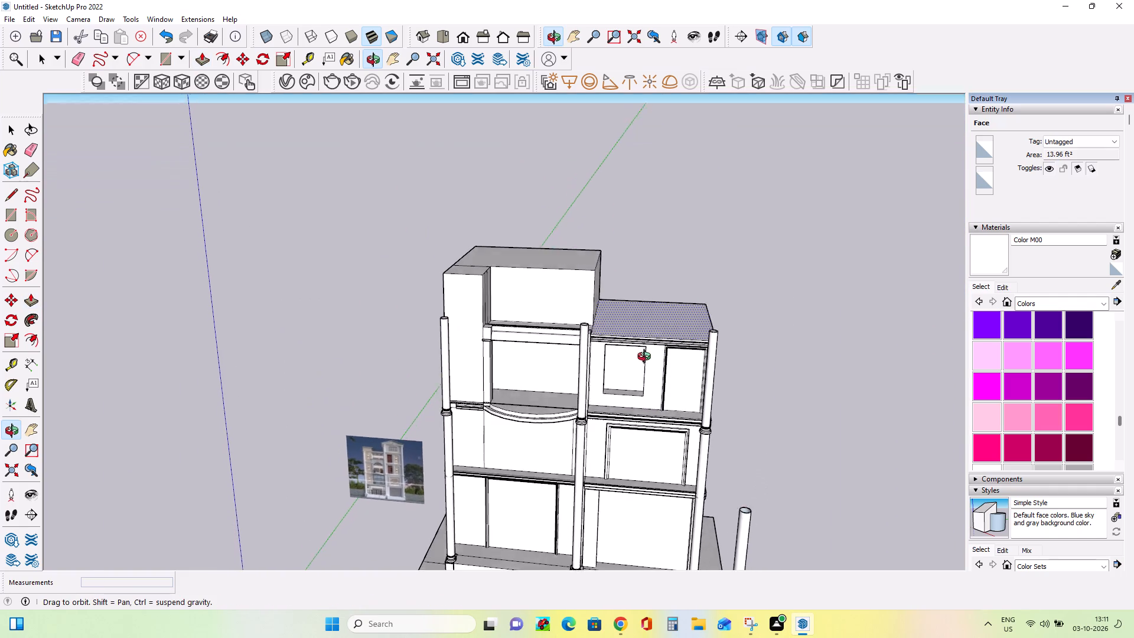
{"action": "middle_click_drag", "start_coordinate": [647, 358], "coordinate": [617, 379]}
{"action": "middle_click_drag", "start_coordinate": [692, 376], "coordinate": [652, 397]}
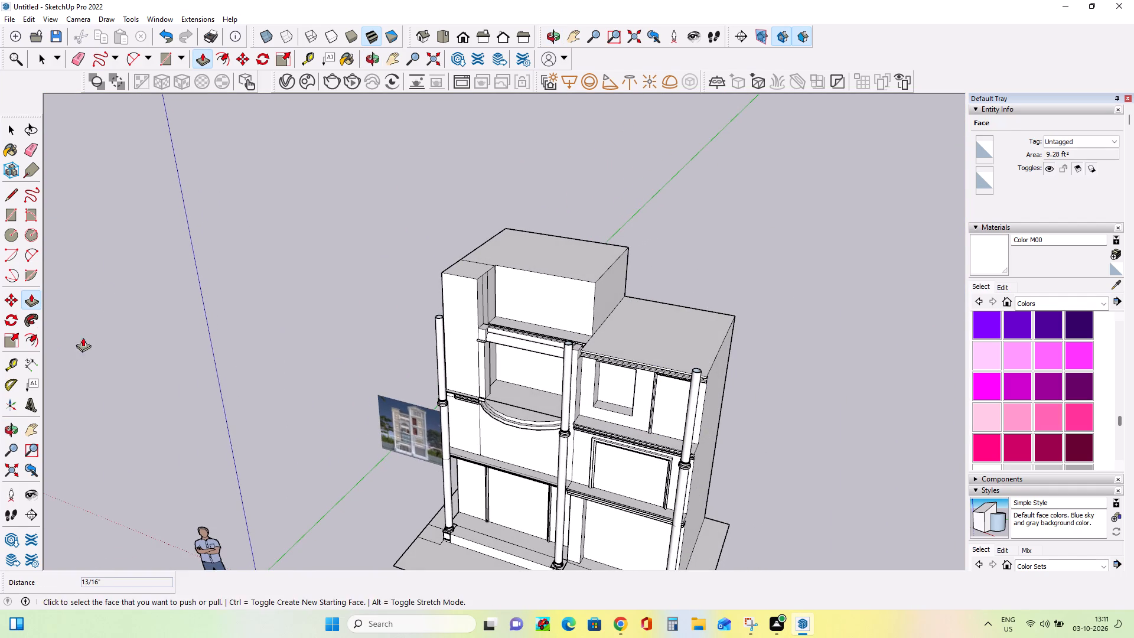
{"action": "left_click", "coordinate": [15, 217]}
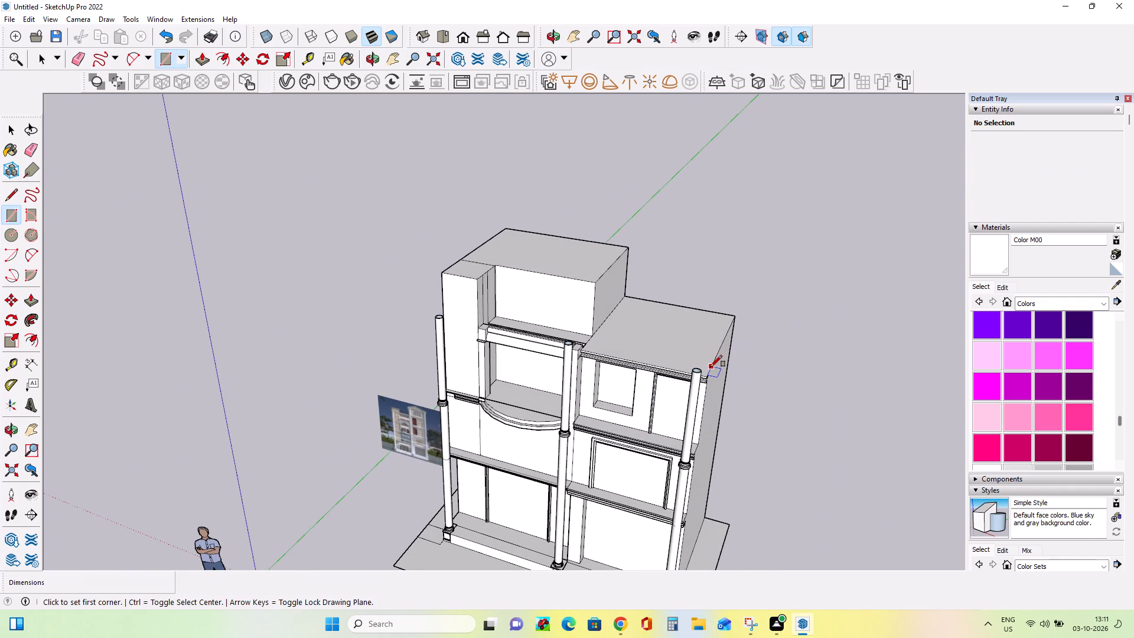
{"action": "left_click", "coordinate": [709, 370]}
{"action": "left_click", "coordinate": [630, 295]}
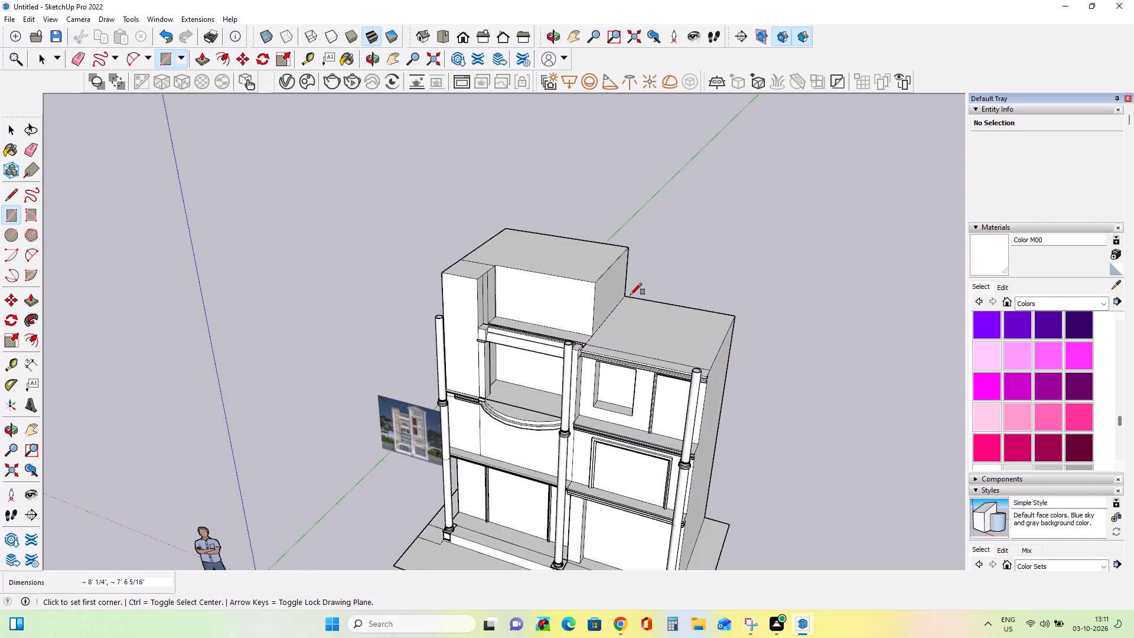
Push/pull the right bay's roof rectangle up 3' 7 1/4", level with the left bay's roof.
{"action": "left_click", "coordinate": [40, 298]}
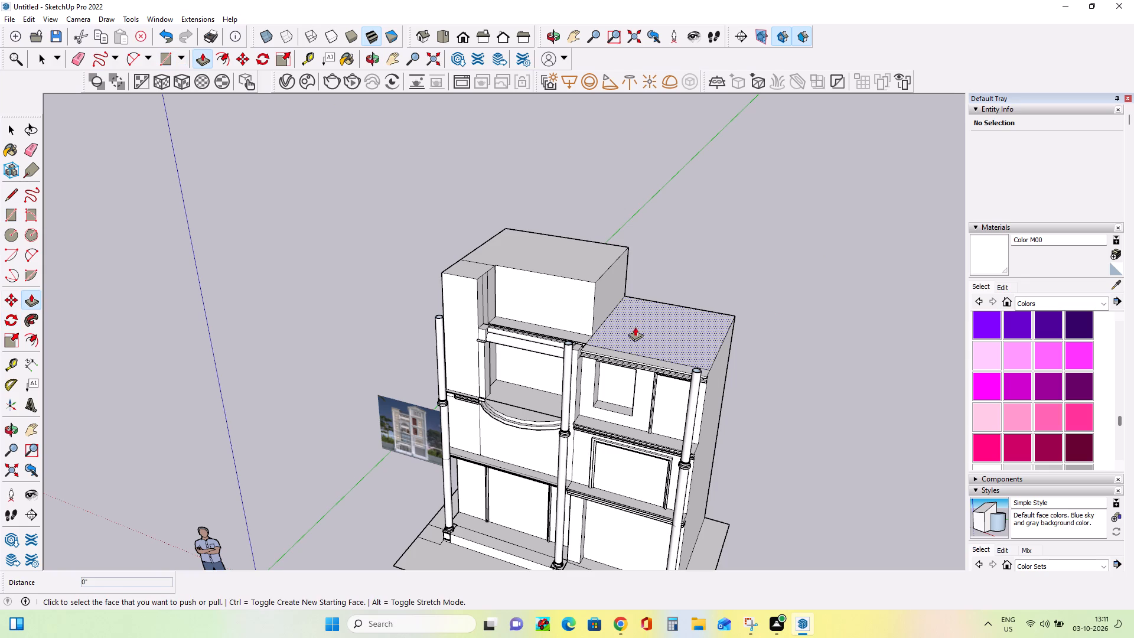
{"action": "left_click", "coordinate": [640, 328]}
{"action": "left_click", "coordinate": [583, 277]}
Draw a door-shaped rectangle about 2' 3 15/16" by 2' 10 3/4" on the raised right bay's front wall, rising from the cornice ledge.
{"action": "middle_click_drag", "start_coordinate": [663, 330], "coordinate": [706, 337]}
{"action": "scroll", "coordinate": [707, 337], "scroll_direction": "down", "scroll_amount": 4}
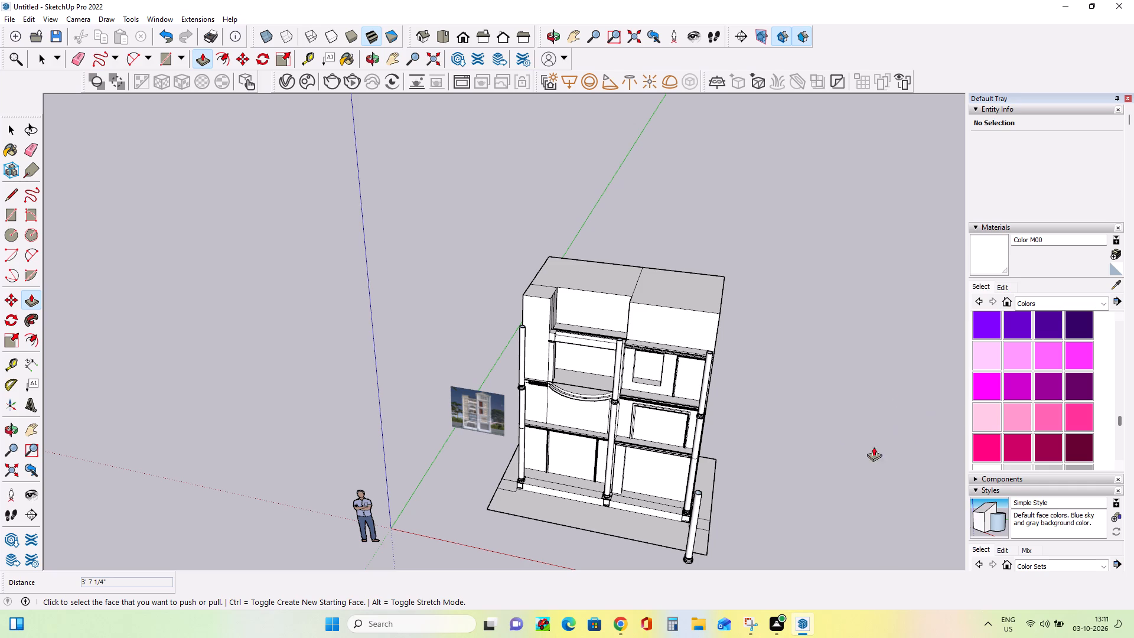
{"action": "middle_click_drag", "start_coordinate": [806, 362], "coordinate": [844, 289]}
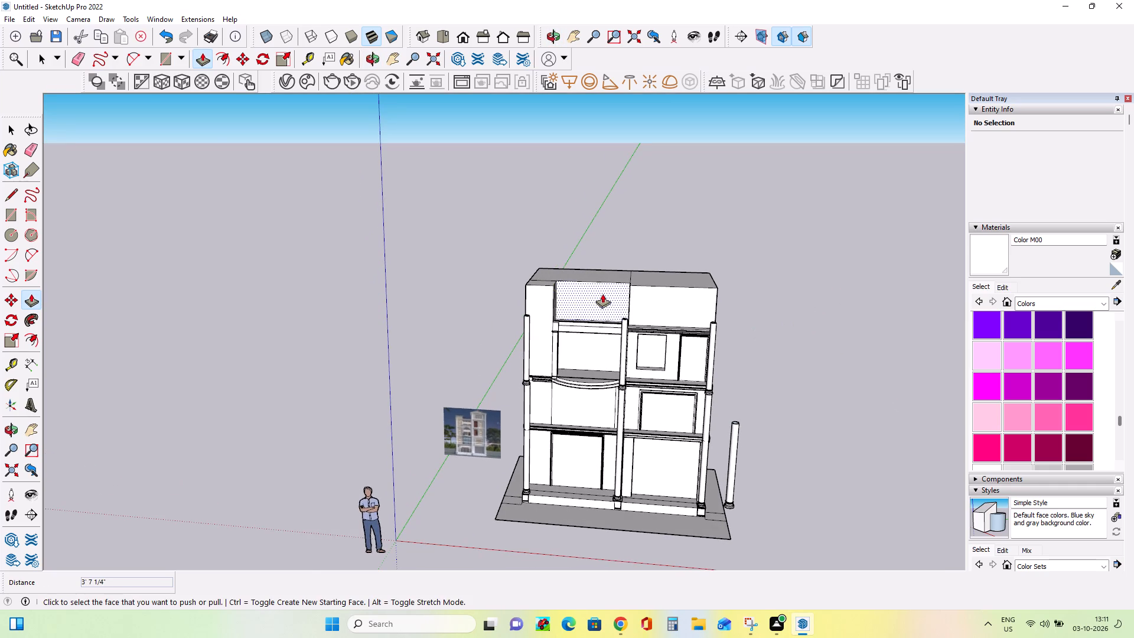
{"action": "scroll", "coordinate": [636, 304], "scroll_direction": "up", "scroll_amount": 7}
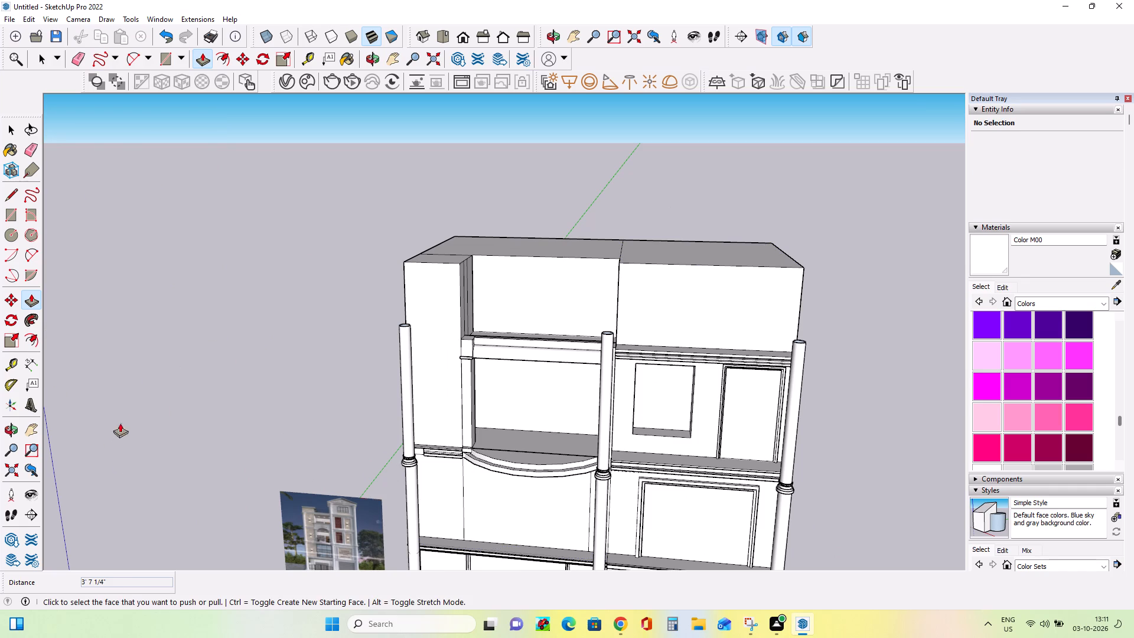
{"action": "left_click", "coordinate": [15, 213]}
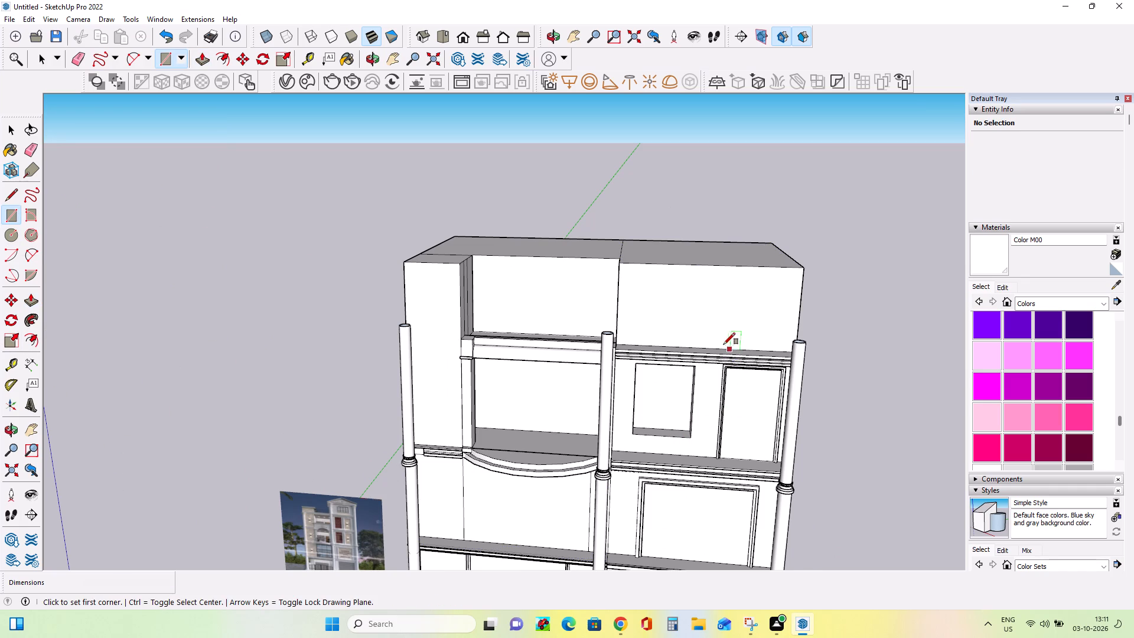
{"action": "scroll", "coordinate": [724, 344], "scroll_direction": "up", "scroll_amount": 3}
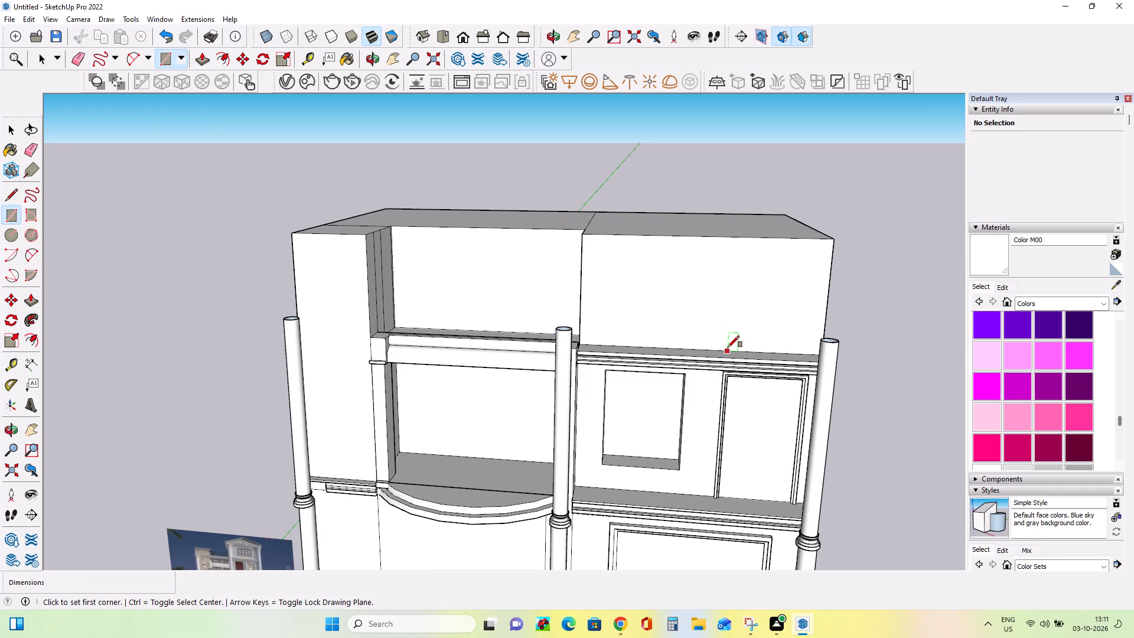
{"action": "left_click", "coordinate": [728, 347]}
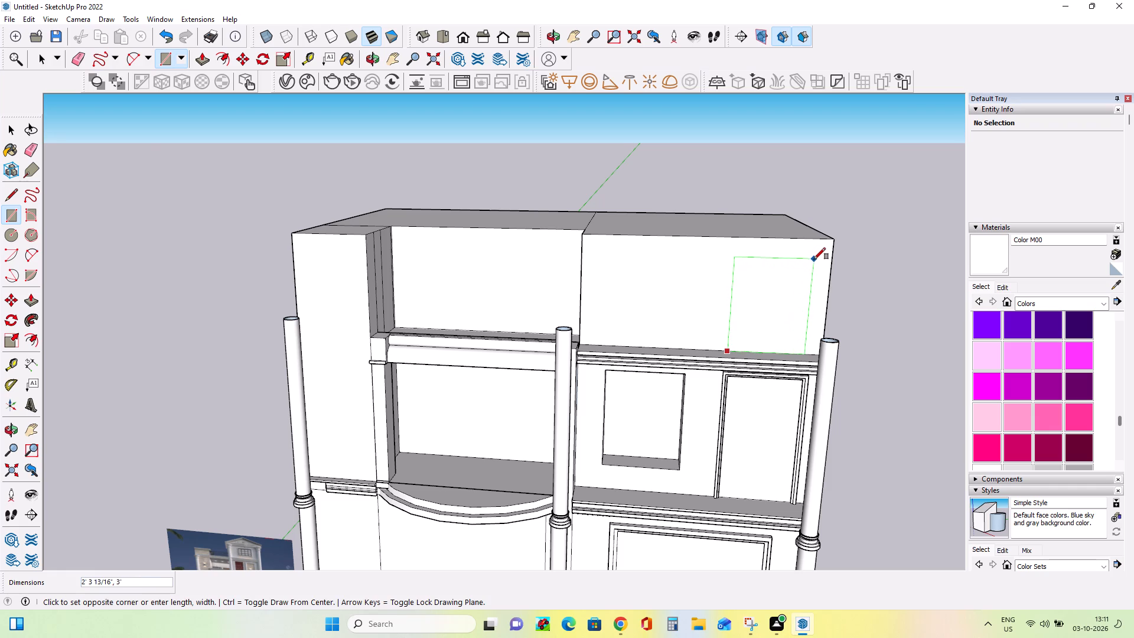
{"action": "left_click", "coordinate": [814, 262]}
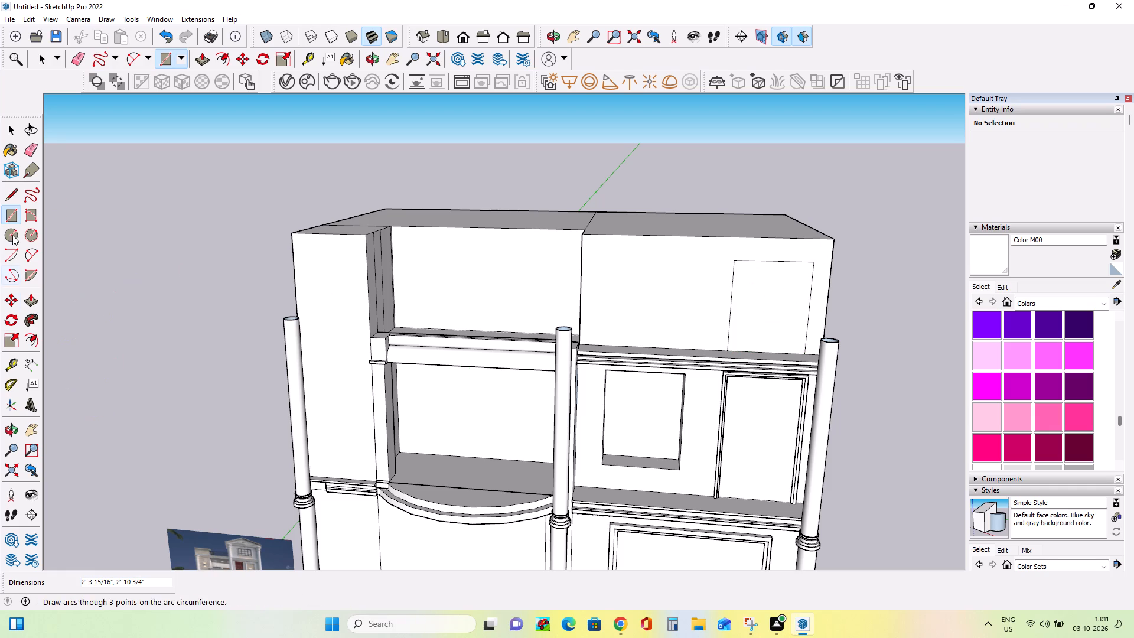
Offset the door rectangle's outline outward twice, by about 1 9/16" and about 2 7/16", to form two frame bands.
{"action": "left_click", "coordinate": [32, 337]}
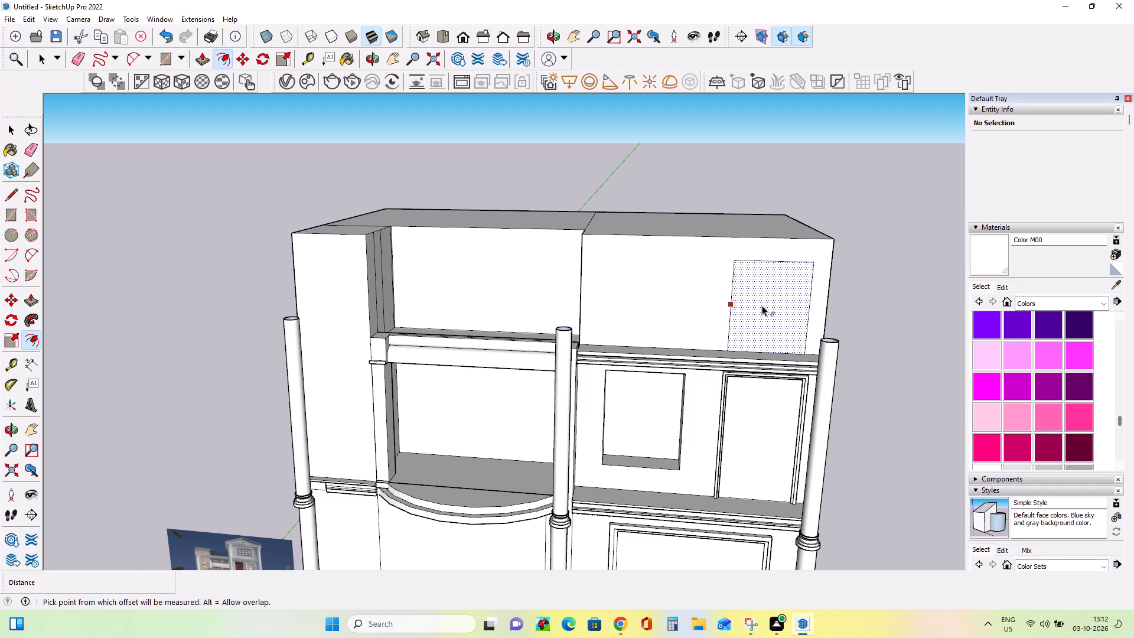
{"action": "left_click", "coordinate": [762, 305]}
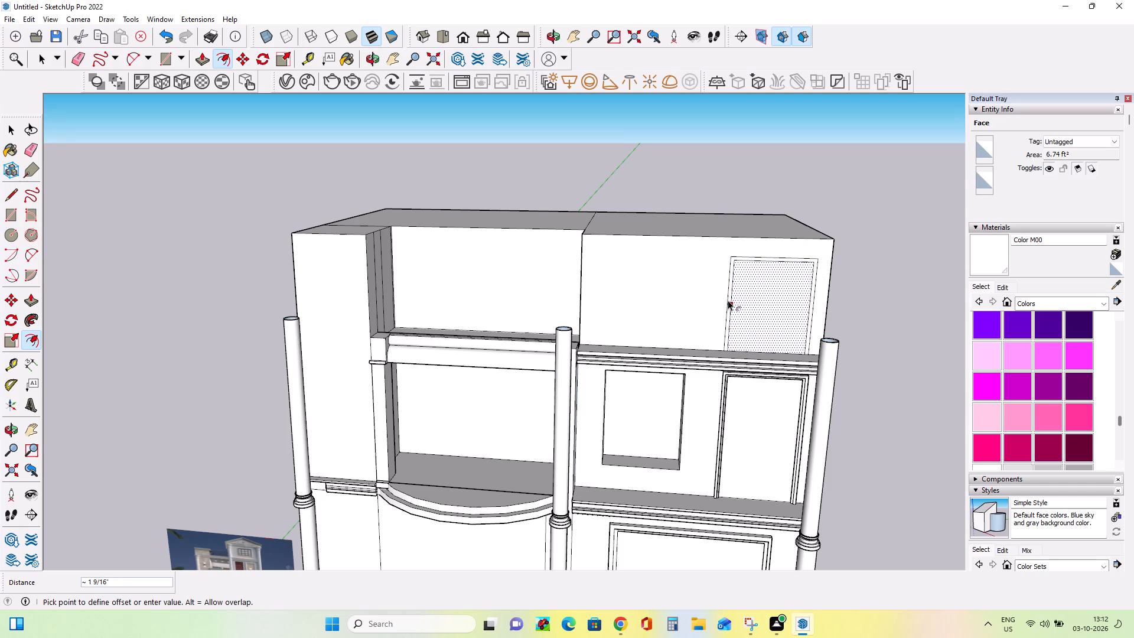
{"action": "left_click", "coordinate": [729, 301]}
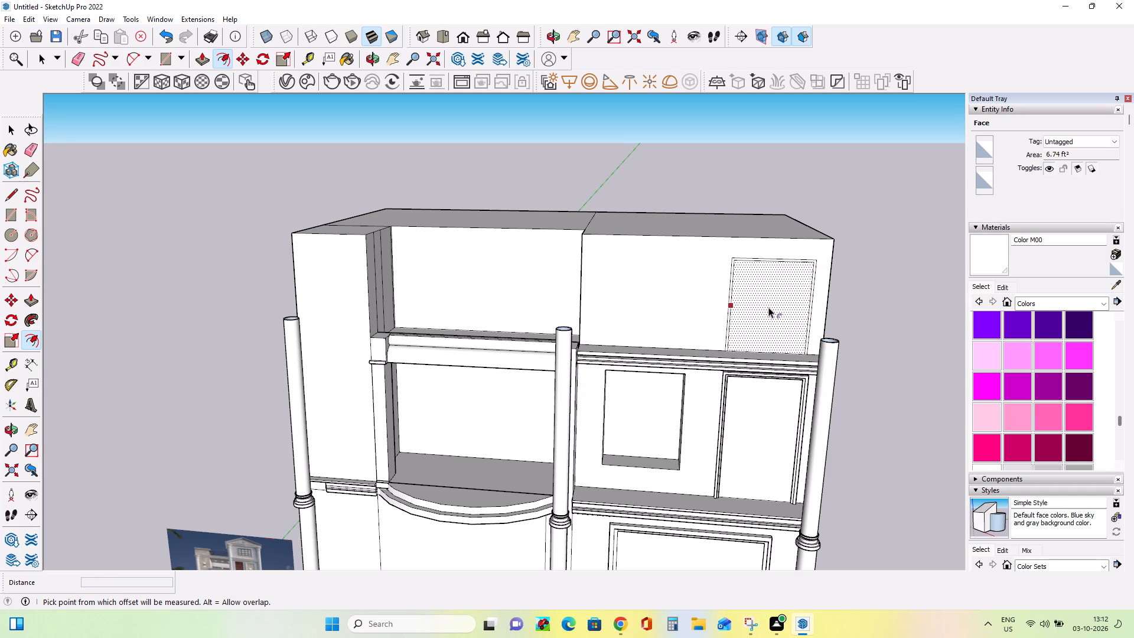
{"action": "left_click", "coordinate": [768, 307]}
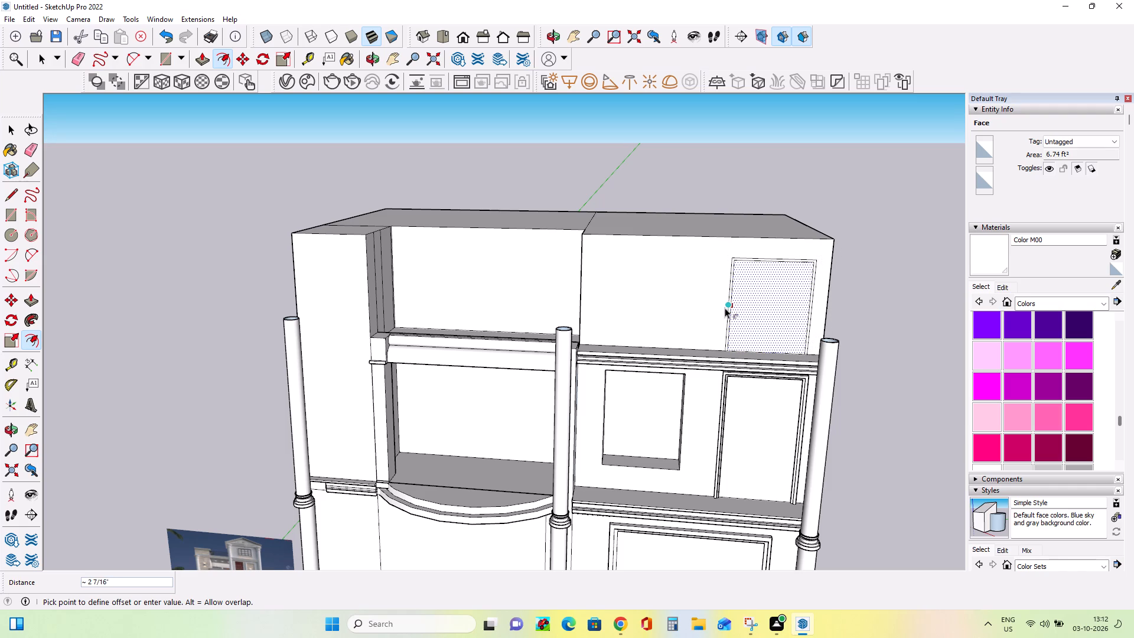
{"action": "left_click", "coordinate": [724, 308]}
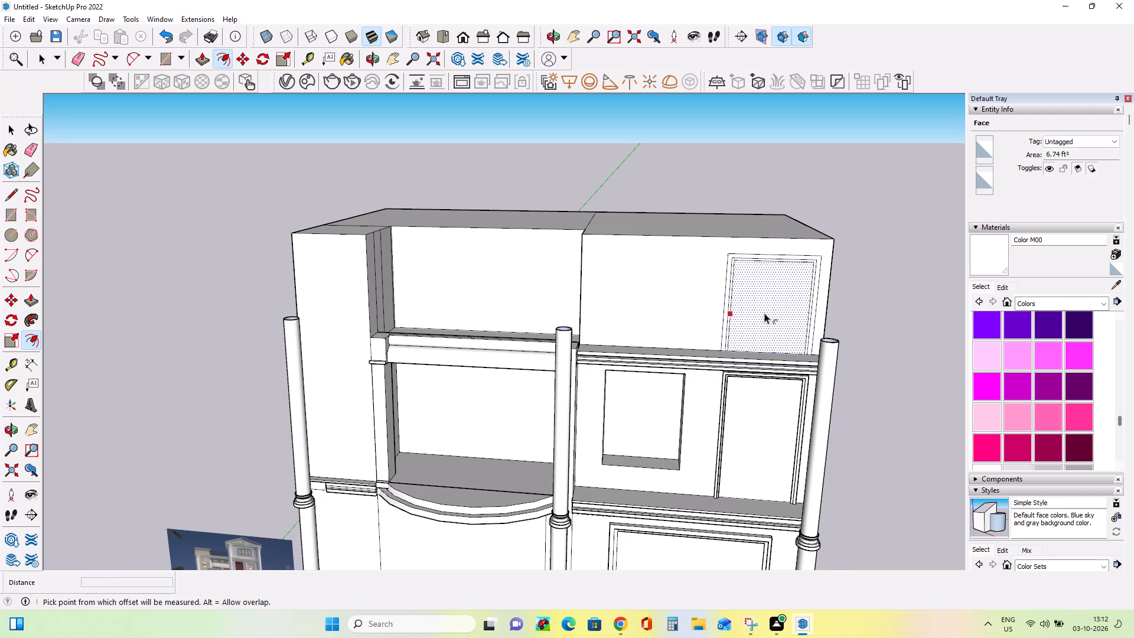
Push/pull the outer frame band around the upper door outward 2 1/16".
{"action": "scroll", "coordinate": [764, 313], "scroll_direction": "up", "scroll_amount": 2}
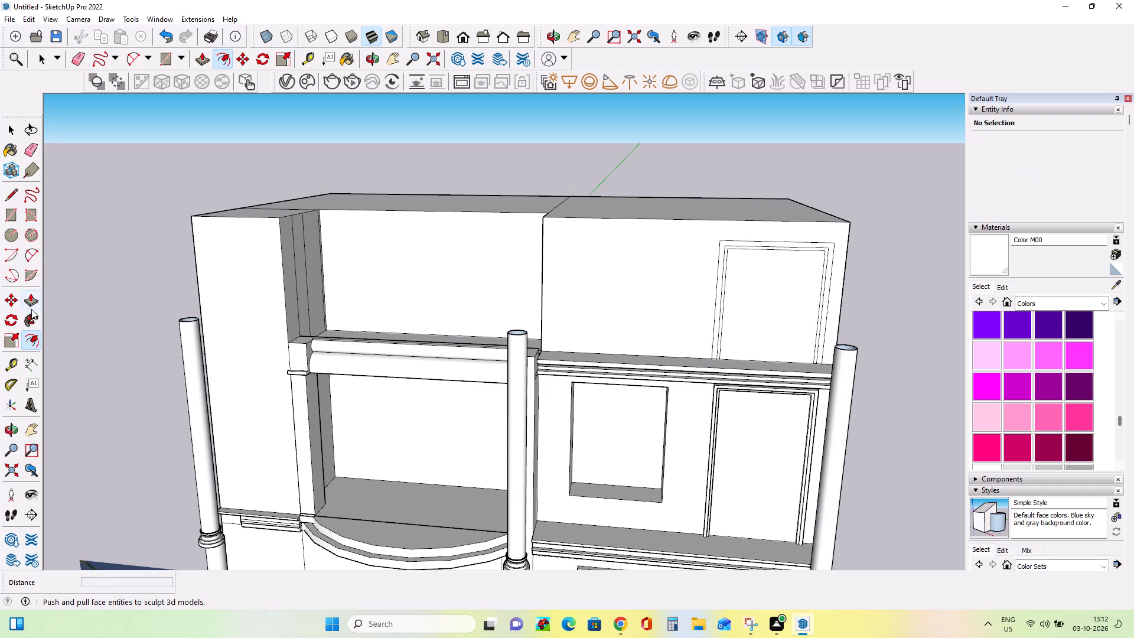
{"action": "left_click", "coordinate": [35, 307]}
{"action": "scroll", "coordinate": [715, 301], "scroll_direction": "up", "scroll_amount": 6}
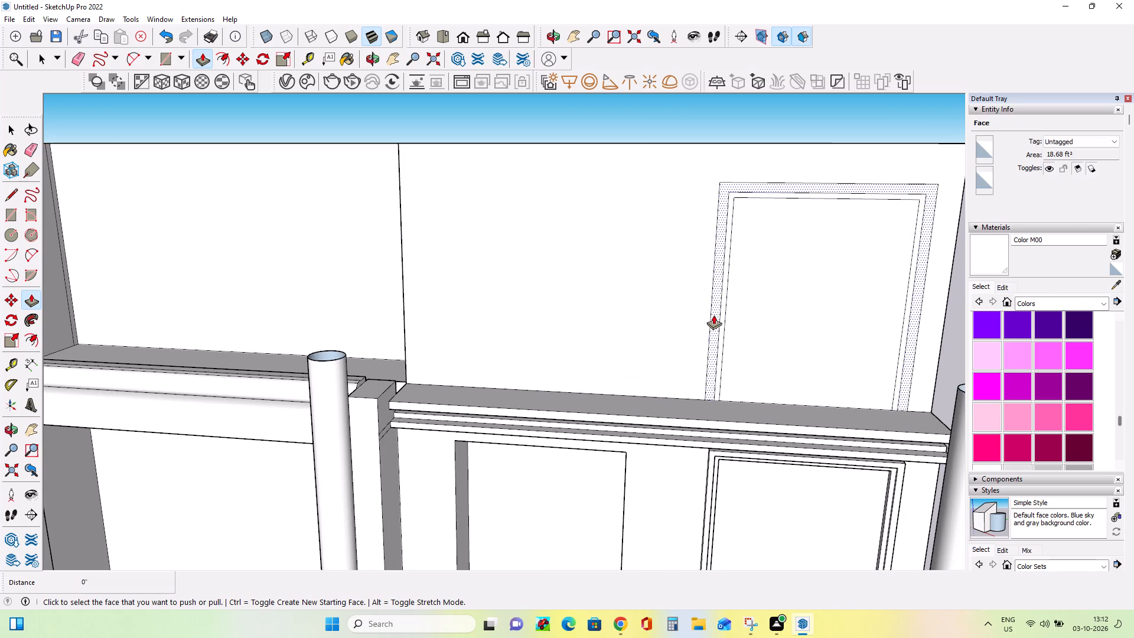
{"action": "left_click", "coordinate": [713, 315]}
{"action": "left_click", "coordinate": [714, 318]}
Push/pull the inner frame band around the upper door outward 1 3/16".
{"action": "middle_click_drag", "start_coordinate": [724, 331], "coordinate": [631, 324]}
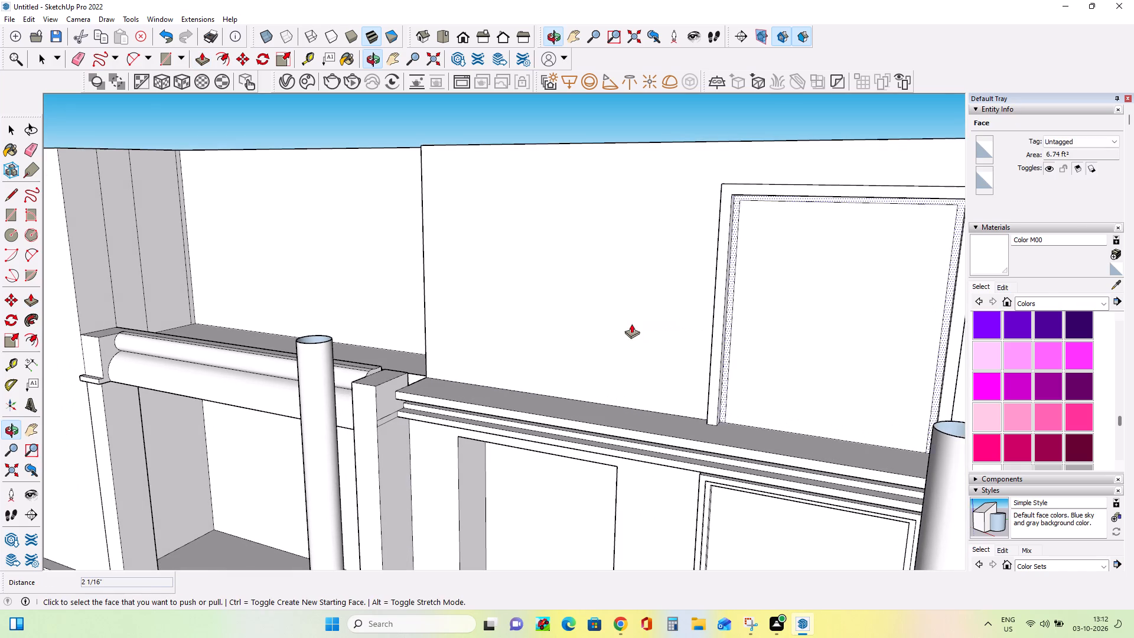
{"action": "left_click", "coordinate": [728, 346]}
{"action": "left_click", "coordinate": [728, 349]}
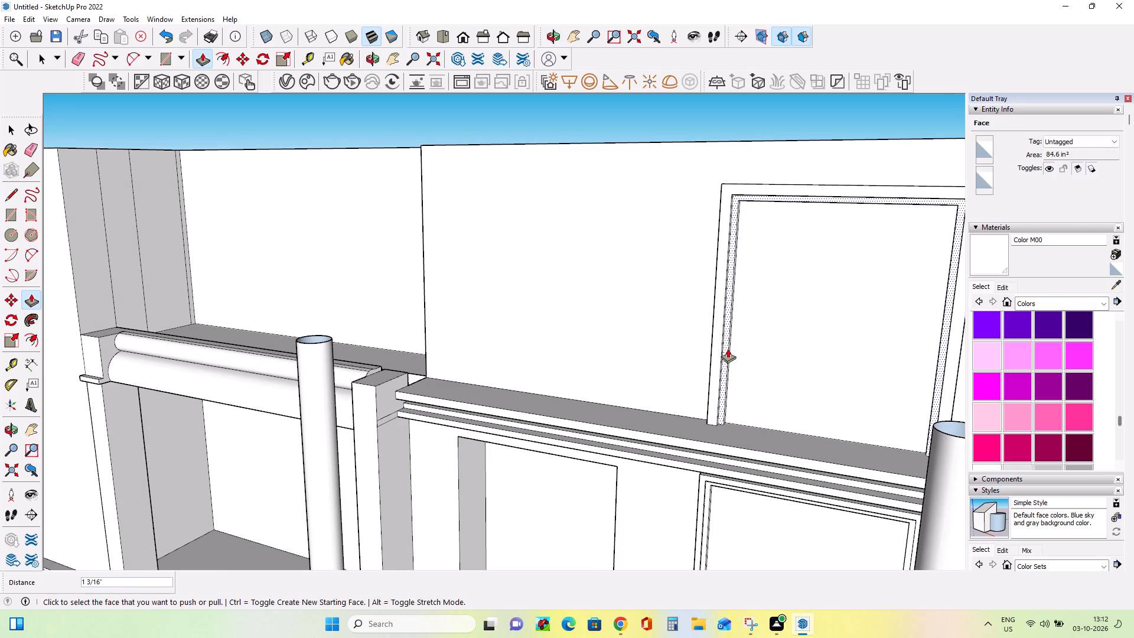
Push/pull the inner side faces of the upper door's outer and inner frames by 7/16" and 1/2", on the jamb nearest the left bay.
{"action": "scroll", "coordinate": [731, 384], "scroll_direction": "up", "scroll_amount": 1}
{"action": "middle_click_drag", "start_coordinate": [731, 384], "coordinate": [640, 386]}
{"action": "left_click", "coordinate": [673, 385]}
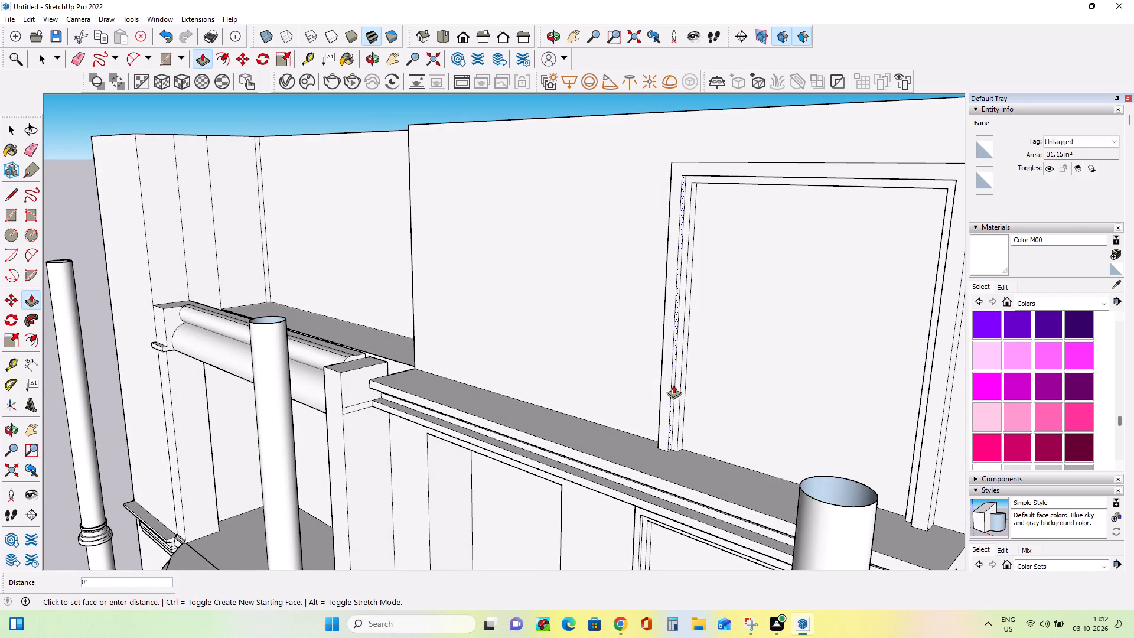
{"action": "left_click", "coordinate": [671, 382]}
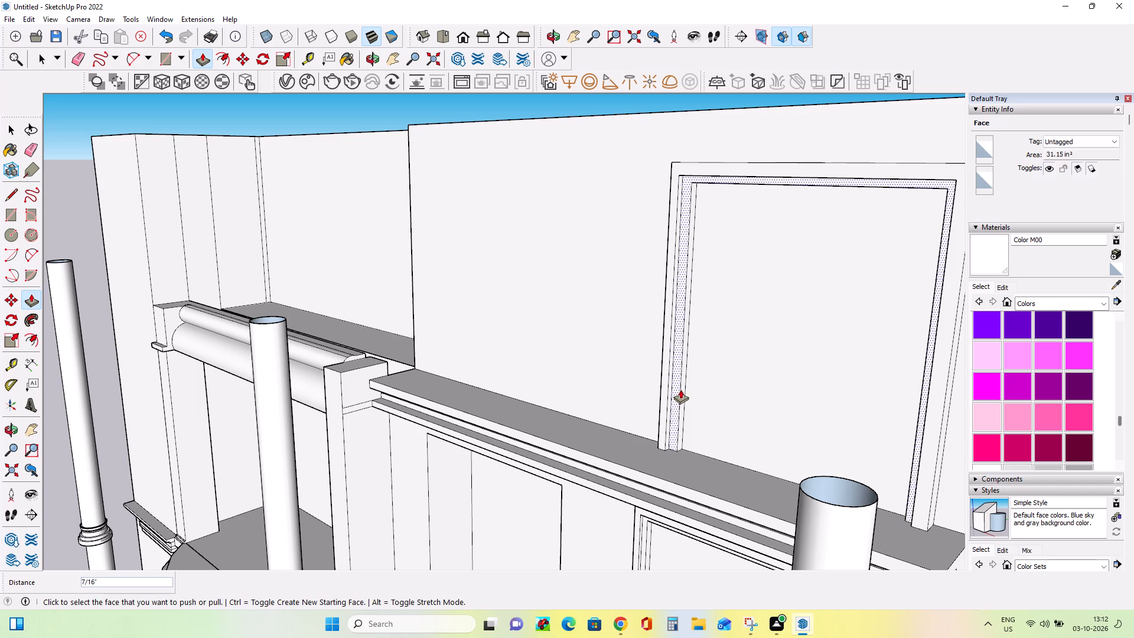
{"action": "left_click", "coordinate": [681, 390]}
{"action": "left_click", "coordinate": [677, 389]}
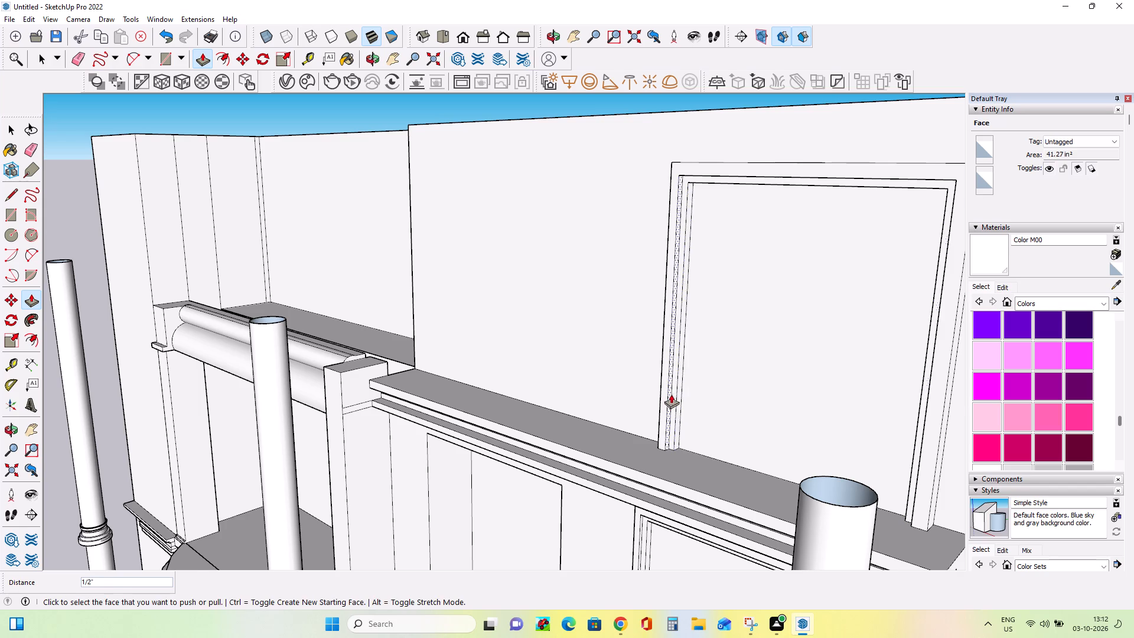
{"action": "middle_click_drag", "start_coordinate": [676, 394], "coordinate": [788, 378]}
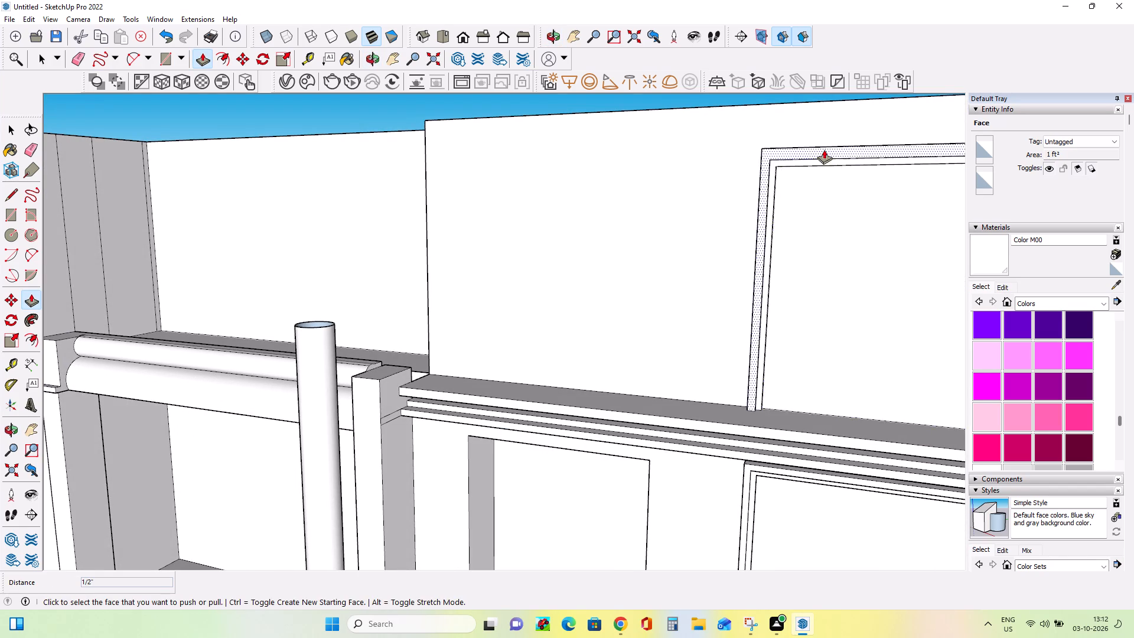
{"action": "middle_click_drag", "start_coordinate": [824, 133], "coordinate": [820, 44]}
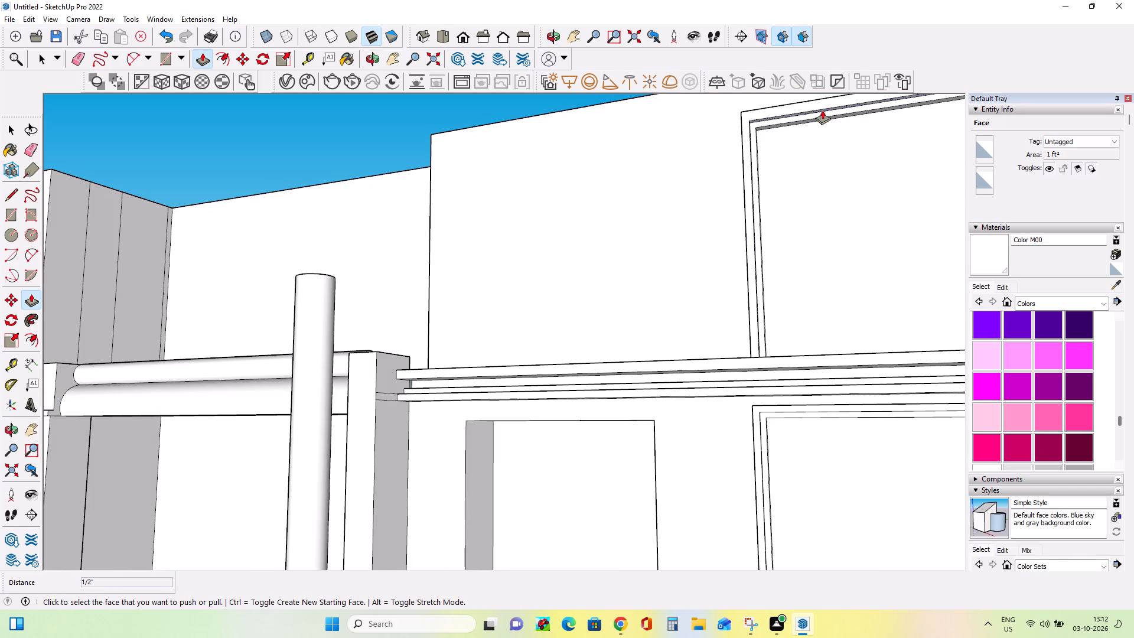
Push/pull the inner side faces of the upper door's outer and inner frames by 1 1/8" and 1 1/16", on the jamb farthest from the left bay.
{"action": "left_click", "coordinate": [821, 109]}
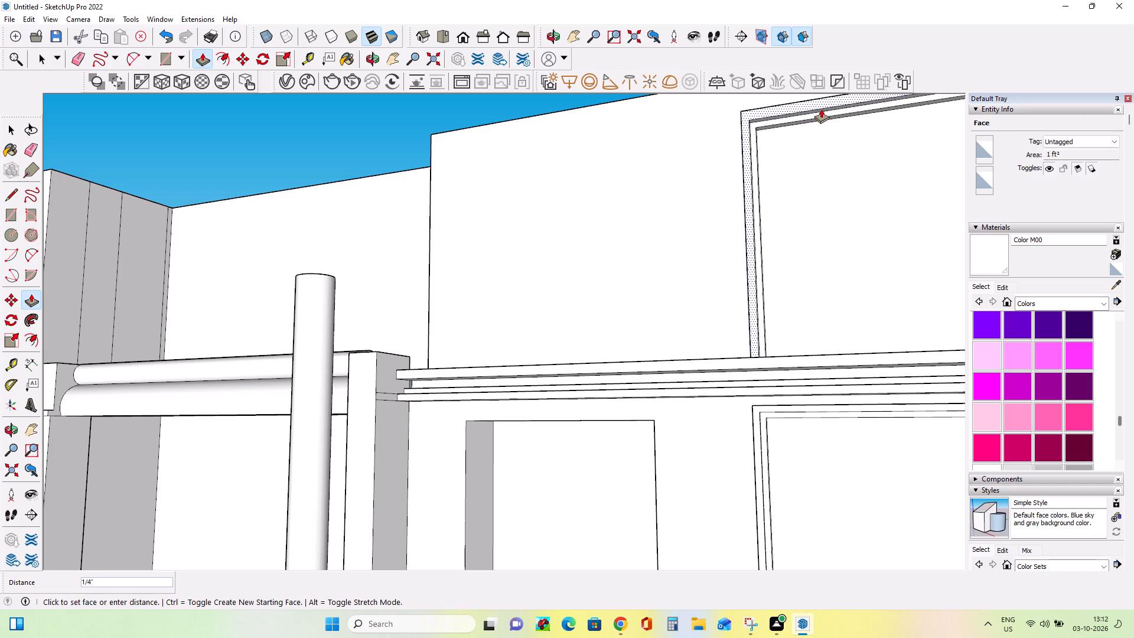
{"action": "key", "text": "Escape"}
{"action": "scroll", "coordinate": [784, 259], "scroll_direction": "down", "scroll_amount": 12}
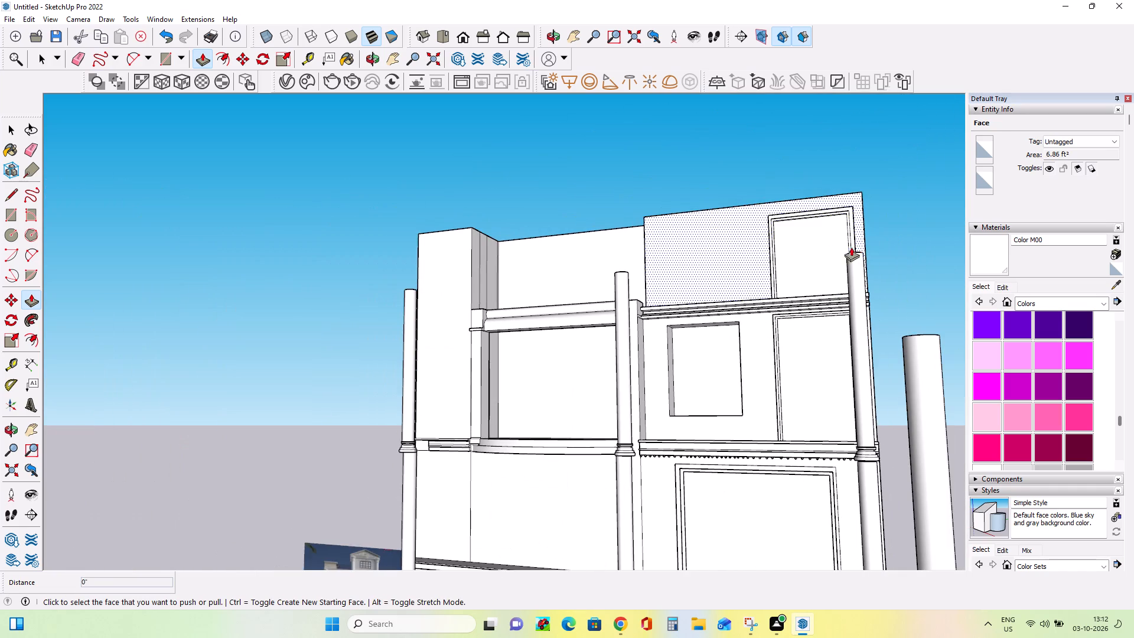
{"action": "middle_click_drag", "start_coordinate": [820, 251], "coordinate": [939, 309]}
{"action": "scroll", "coordinate": [785, 281], "scroll_direction": "up", "scroll_amount": 9}
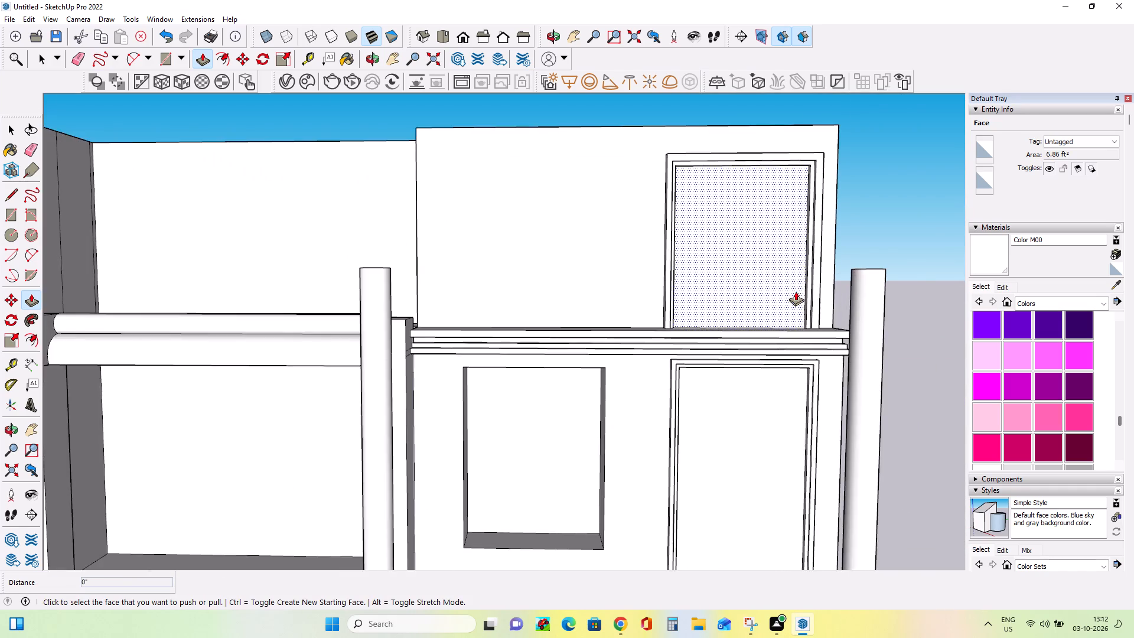
{"action": "scroll", "coordinate": [796, 291], "scroll_direction": "up", "scroll_amount": 2}
{"action": "middle_click_drag", "start_coordinate": [810, 296], "coordinate": [921, 300]}
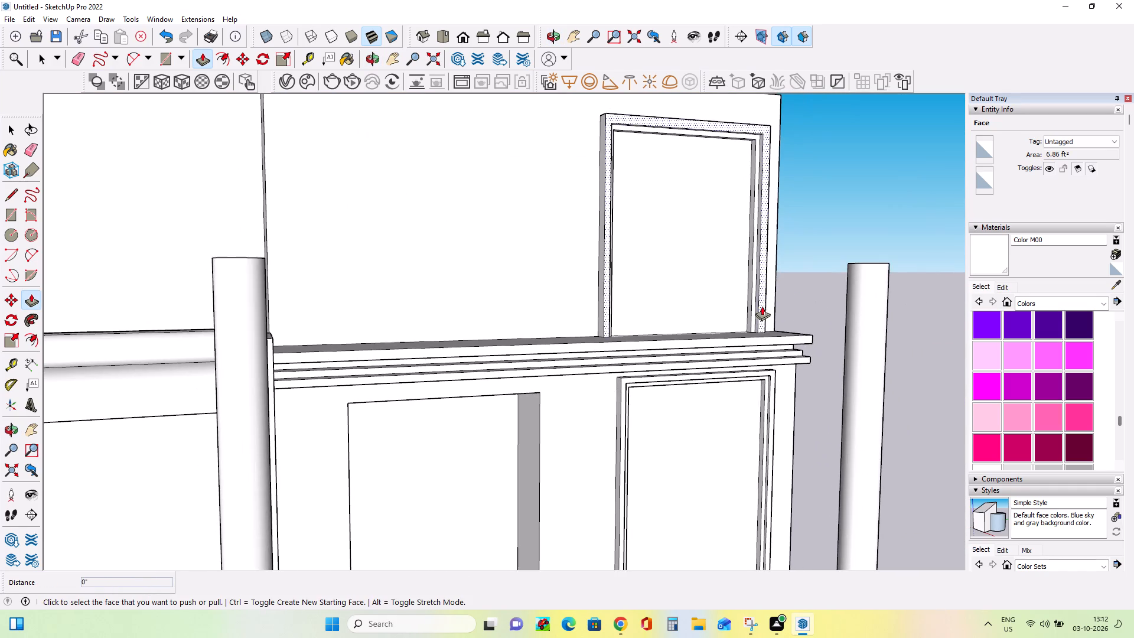
{"action": "scroll", "coordinate": [761, 305], "scroll_direction": "up", "scroll_amount": 7}
{"action": "left_click", "coordinate": [756, 305]}
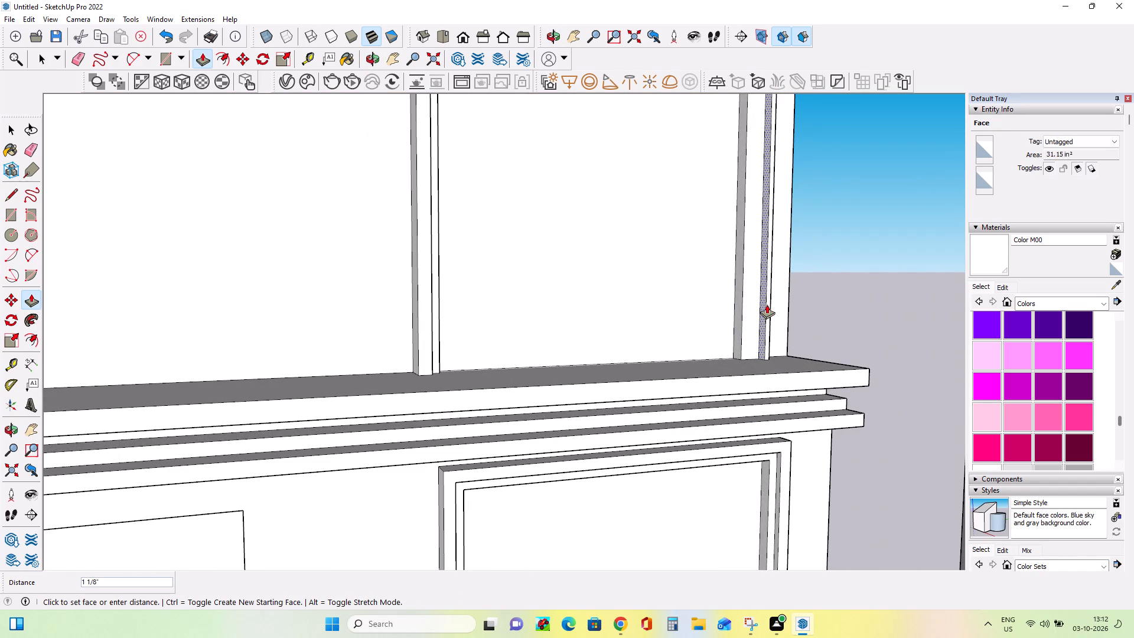
{"action": "left_click", "coordinate": [764, 304]}
{"action": "left_click", "coordinate": [738, 310]}
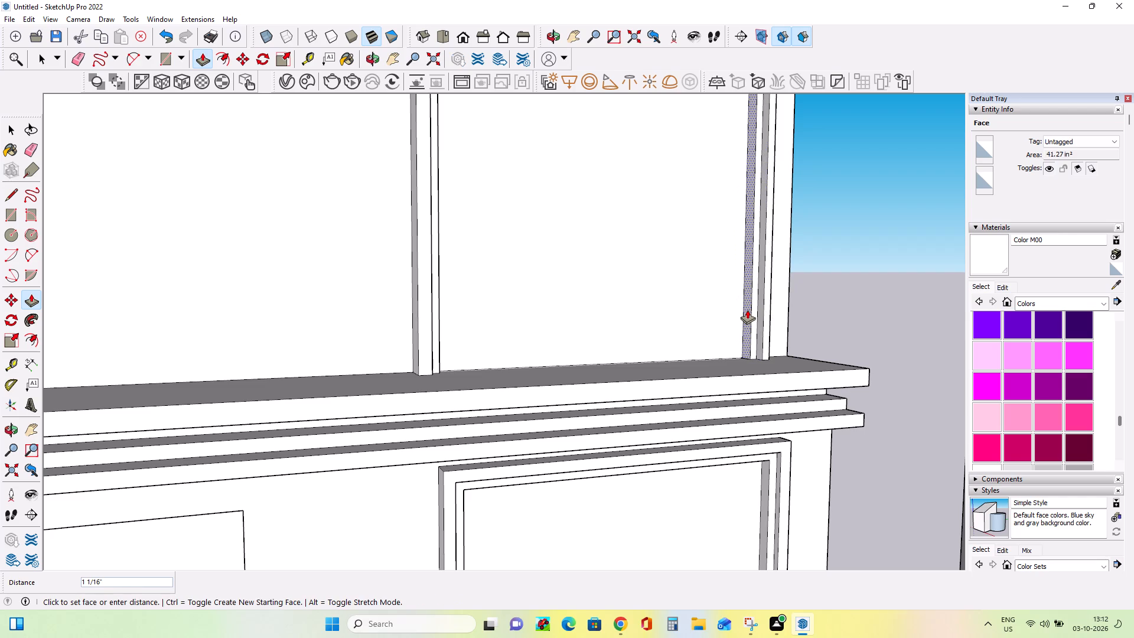
{"action": "left_click", "coordinate": [747, 310]}
Push/pull the undersides of the upper door's outer and inner frame heads by about 7/16" each.
{"action": "middle_click_drag", "start_coordinate": [780, 324], "coordinate": [654, 419]}
{"action": "scroll", "coordinate": [662, 418], "scroll_direction": "down", "scroll_amount": 6}
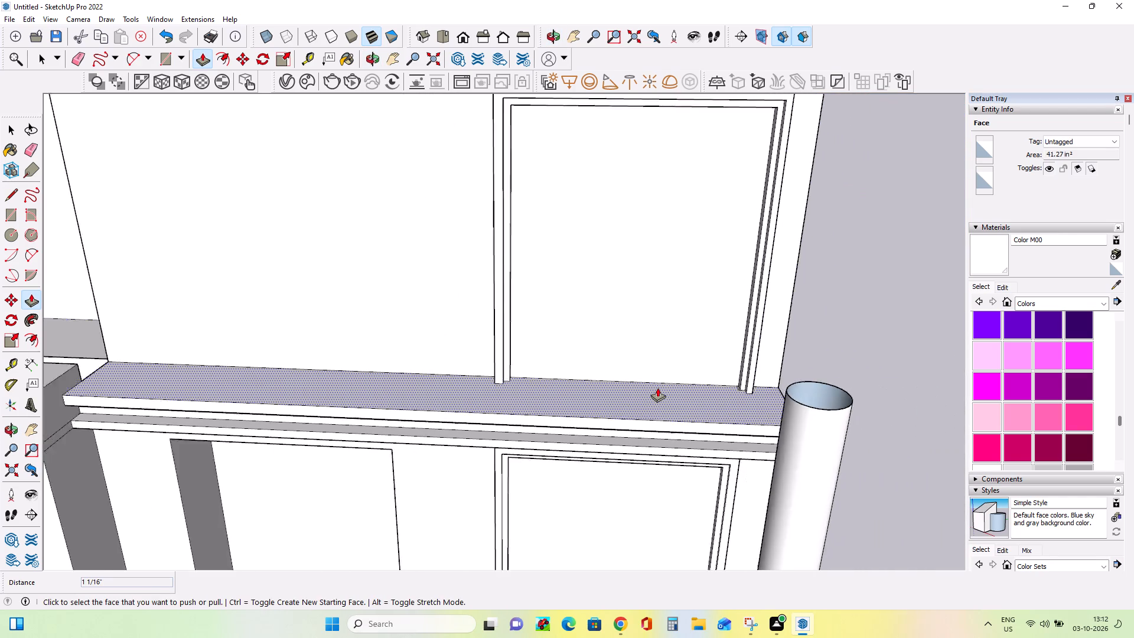
{"action": "scroll", "coordinate": [657, 388], "scroll_direction": "down", "scroll_amount": 7}
{"action": "middle_click_drag", "start_coordinate": [649, 257], "coordinate": [651, 138]}
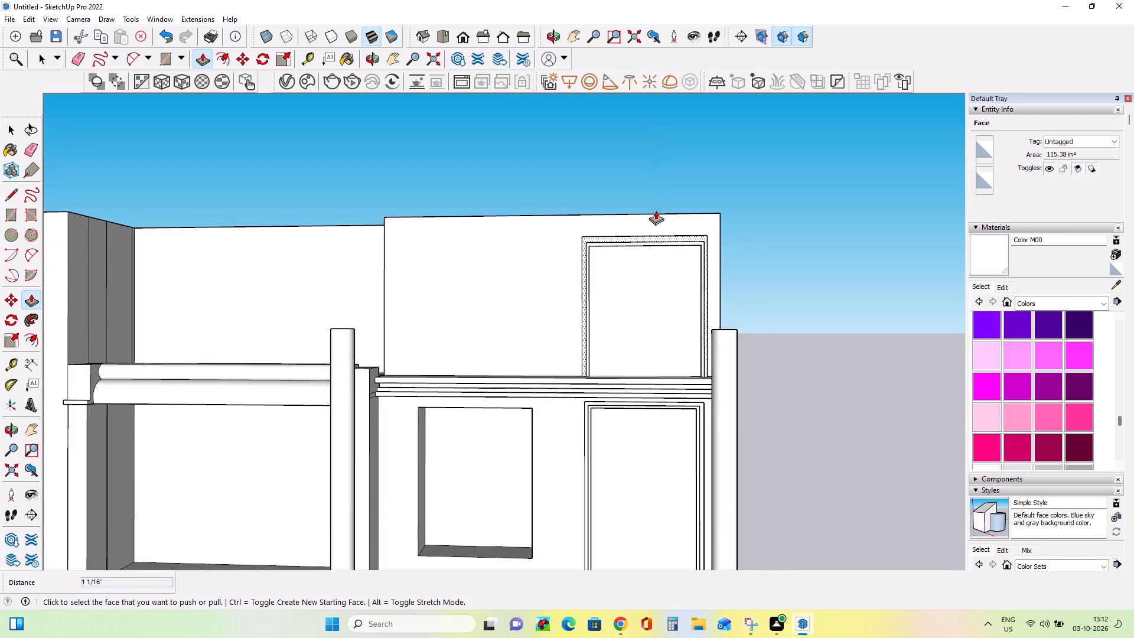
{"action": "scroll", "coordinate": [656, 211], "scroll_direction": "up", "scroll_amount": 9}
{"action": "middle_click_drag", "start_coordinate": [660, 292], "coordinate": [660, 229]}
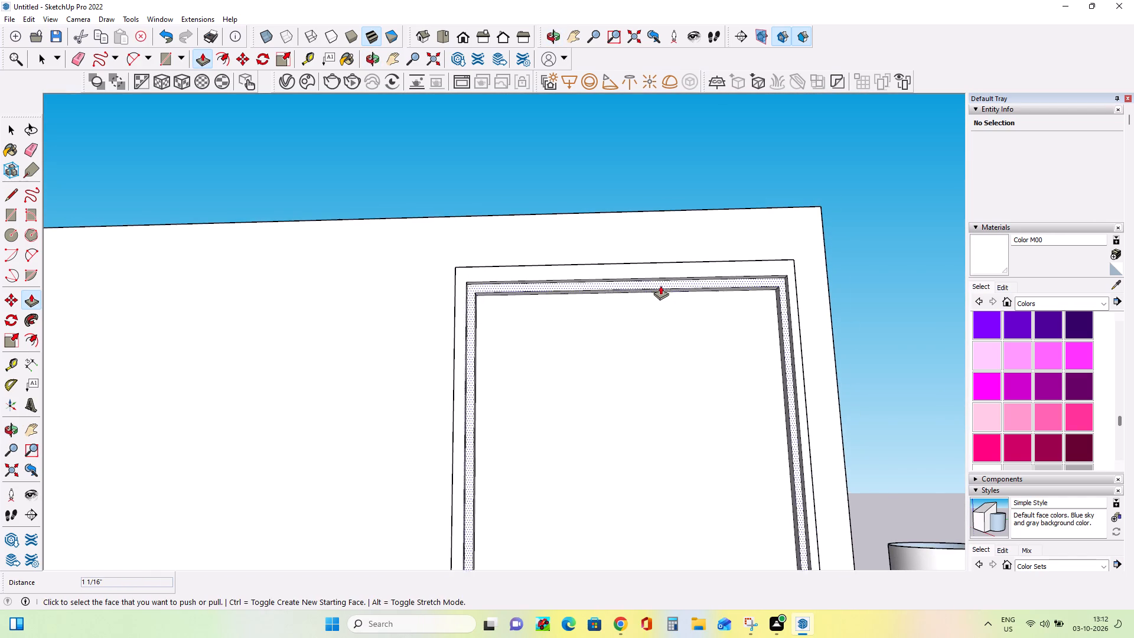
{"action": "scroll", "coordinate": [660, 285], "scroll_direction": "up", "scroll_amount": 6}
{"action": "left_click", "coordinate": [658, 273]}
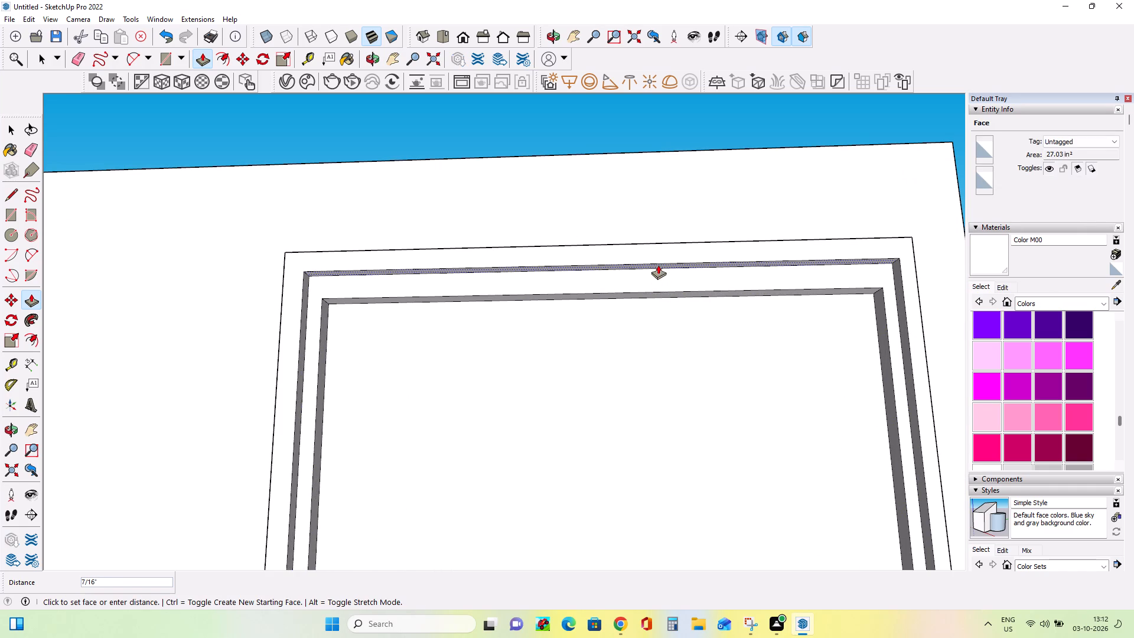
{"action": "left_click", "coordinate": [658, 265]}
{"action": "left_click", "coordinate": [667, 293]}
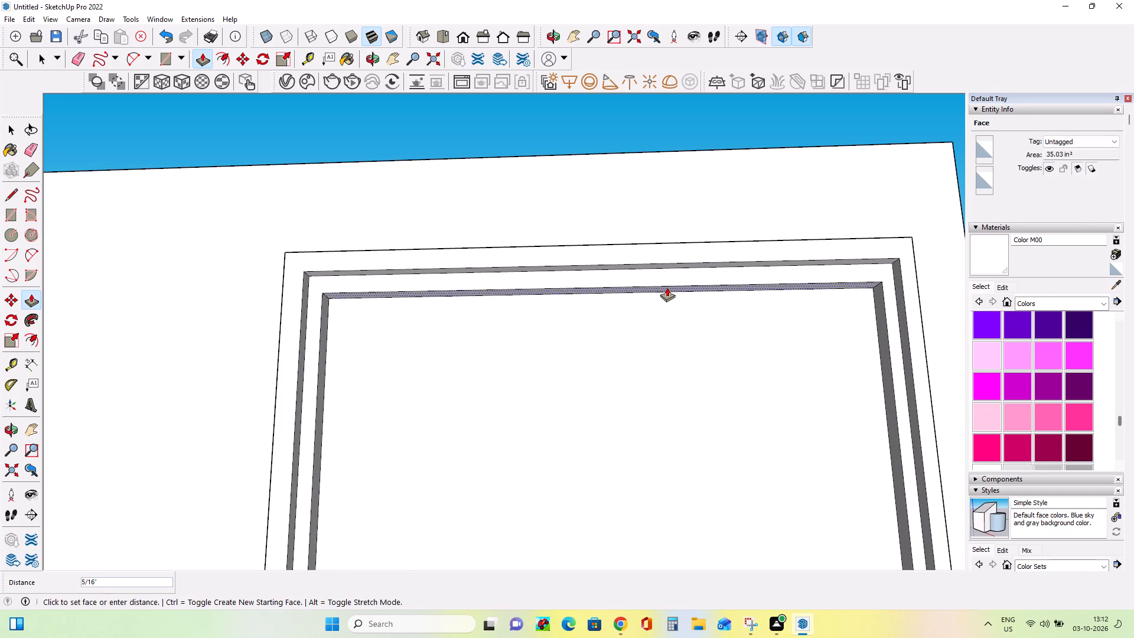
{"action": "left_click", "coordinate": [667, 285]}
Raise the roof faces of the right bay, the recessed left bay and the projecting left pier by 2 9/16" to one common level.
{"action": "scroll", "coordinate": [769, 317], "scroll_direction": "down", "scroll_amount": 19}
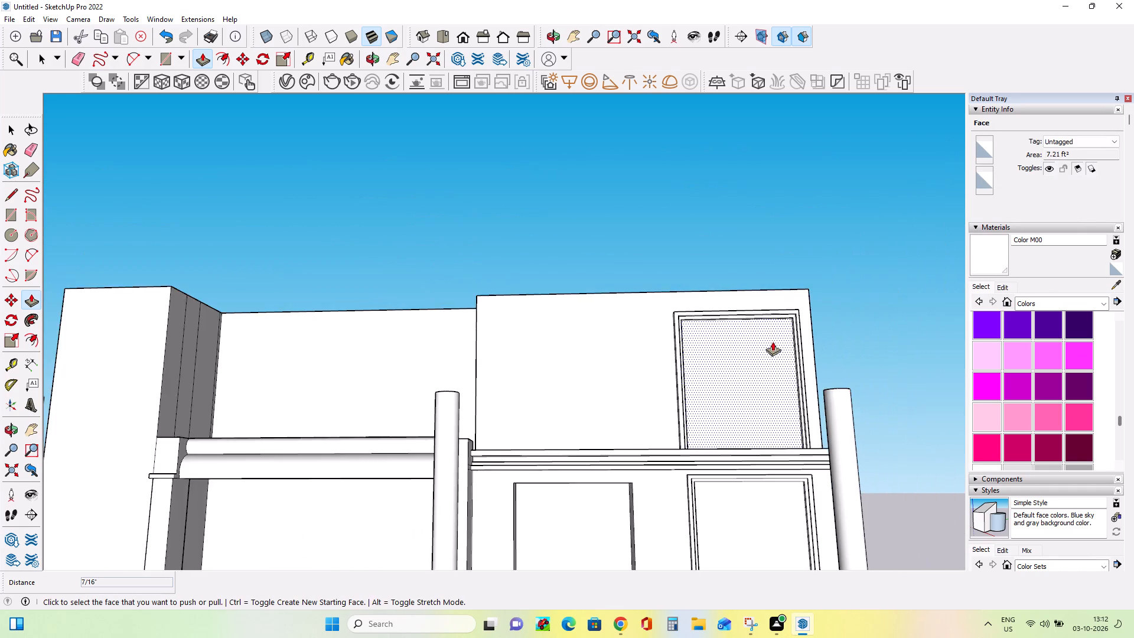
{"action": "scroll", "coordinate": [773, 341], "scroll_direction": "down", "scroll_amount": 6}
{"action": "middle_click_drag", "start_coordinate": [781, 406], "coordinate": [781, 539]}
{"action": "scroll", "coordinate": [678, 508], "scroll_direction": "up", "scroll_amount": 3}
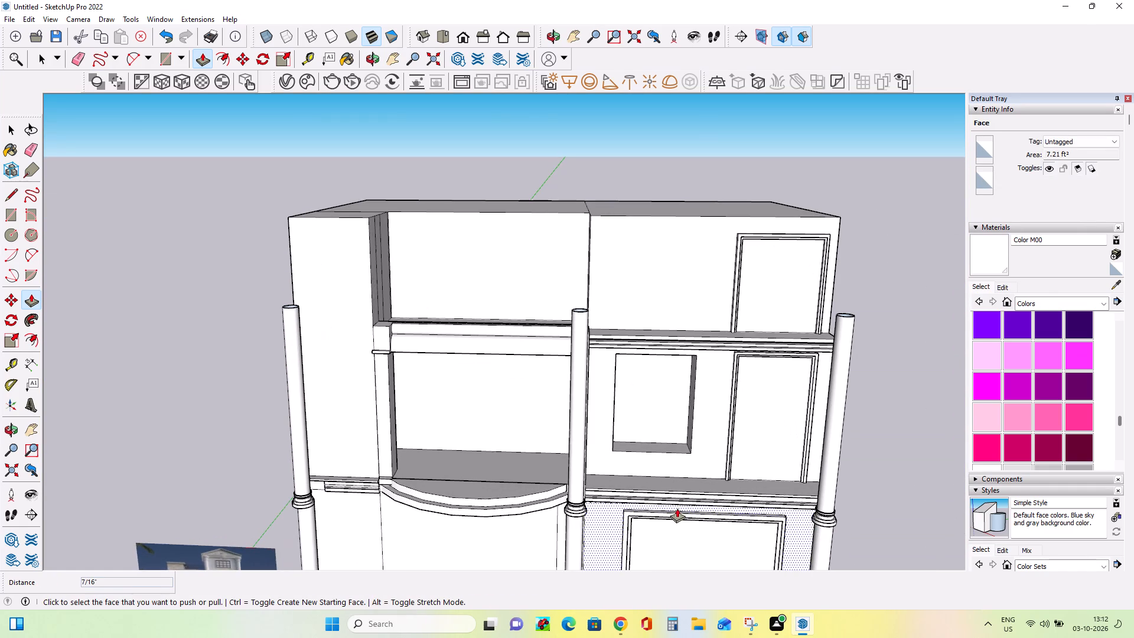
{"action": "left_click", "coordinate": [660, 207]}
{"action": "left_click", "coordinate": [660, 201]}
{"action": "left_click", "coordinate": [553, 204]}
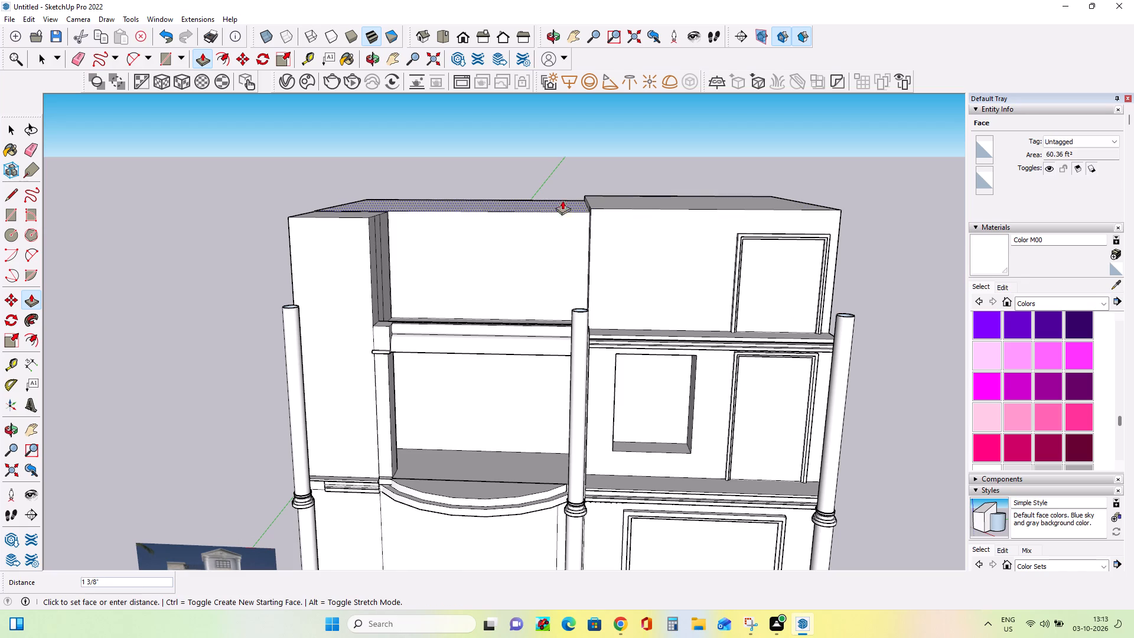
{"action": "left_click", "coordinate": [600, 200]}
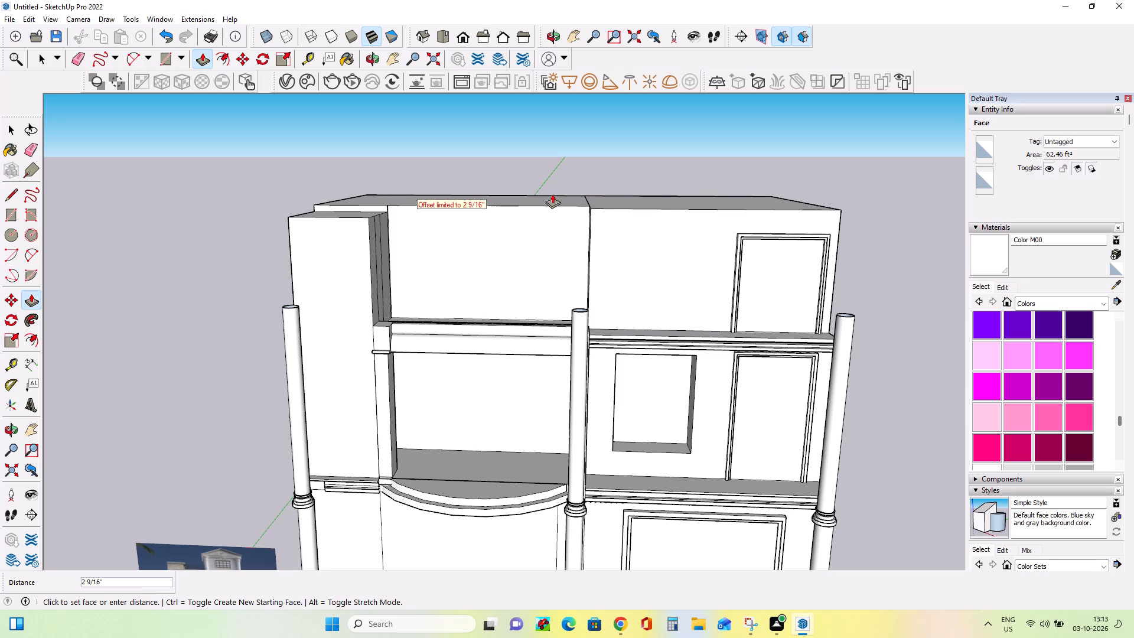
{"action": "left_click", "coordinate": [610, 194]}
{"action": "left_click", "coordinate": [352, 210]}
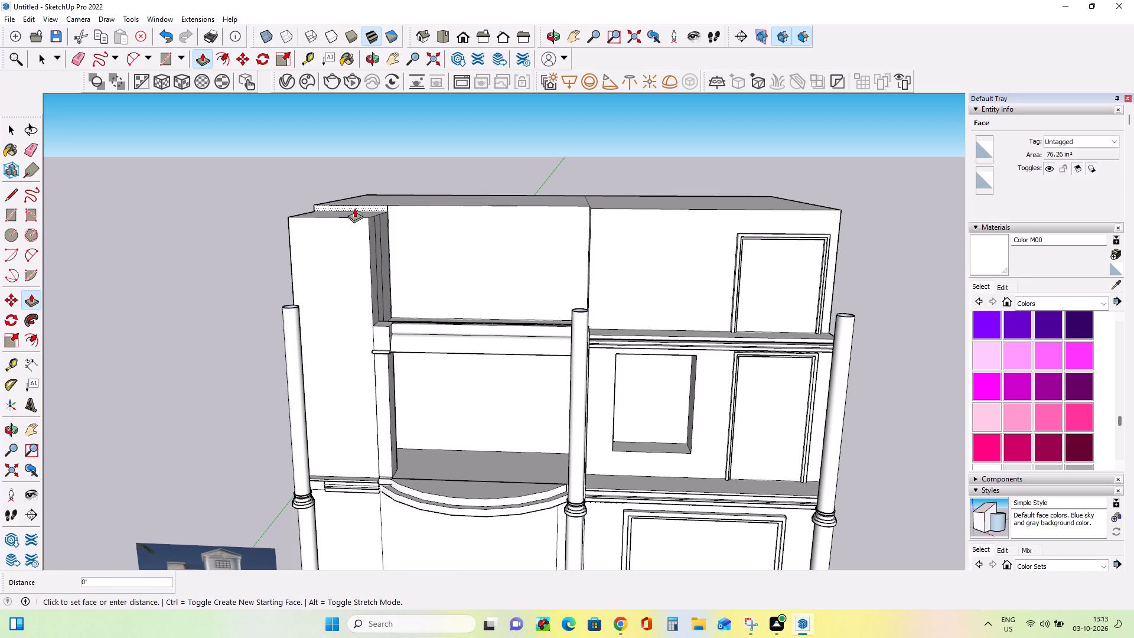
{"action": "key", "text": "Escape"}
{"action": "left_click", "coordinate": [341, 214]}
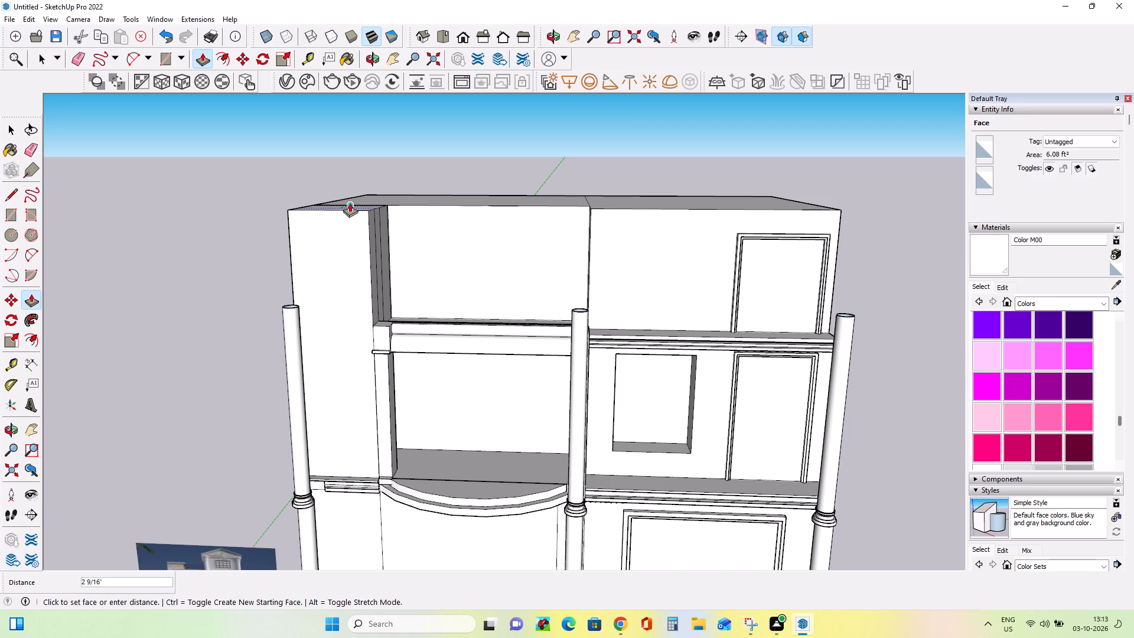
{"action": "left_click", "coordinate": [388, 199]}
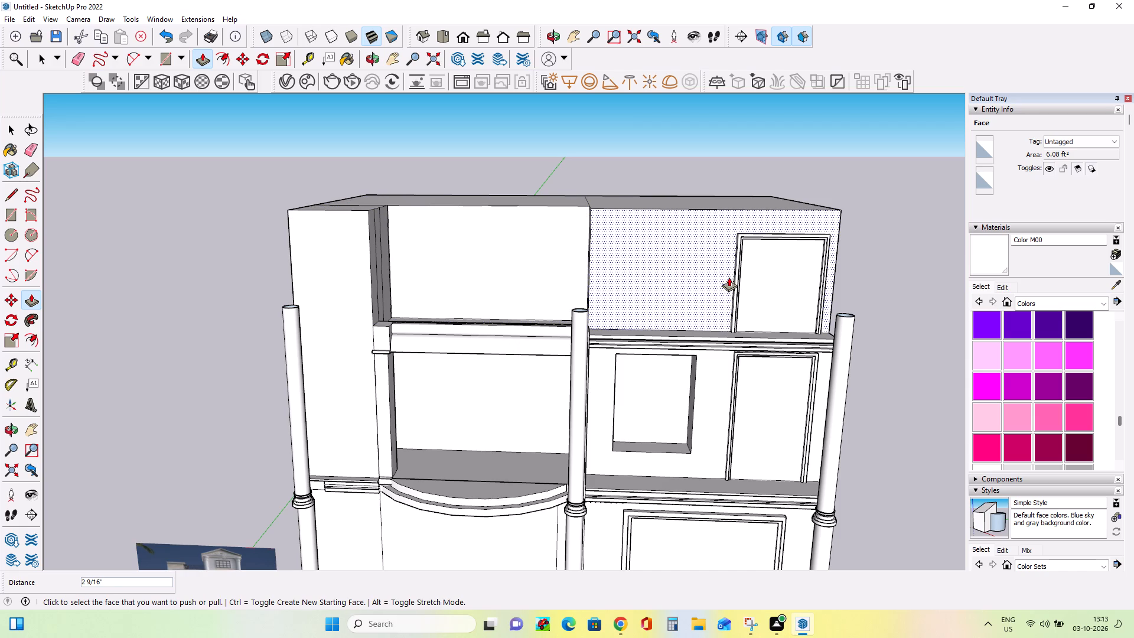
Draw a window rectangle about 2' 10 7/16" by 2' 3 1/8" on the right bay's upper wall, beside the framed door.
{"action": "left_click", "coordinate": [12, 212]}
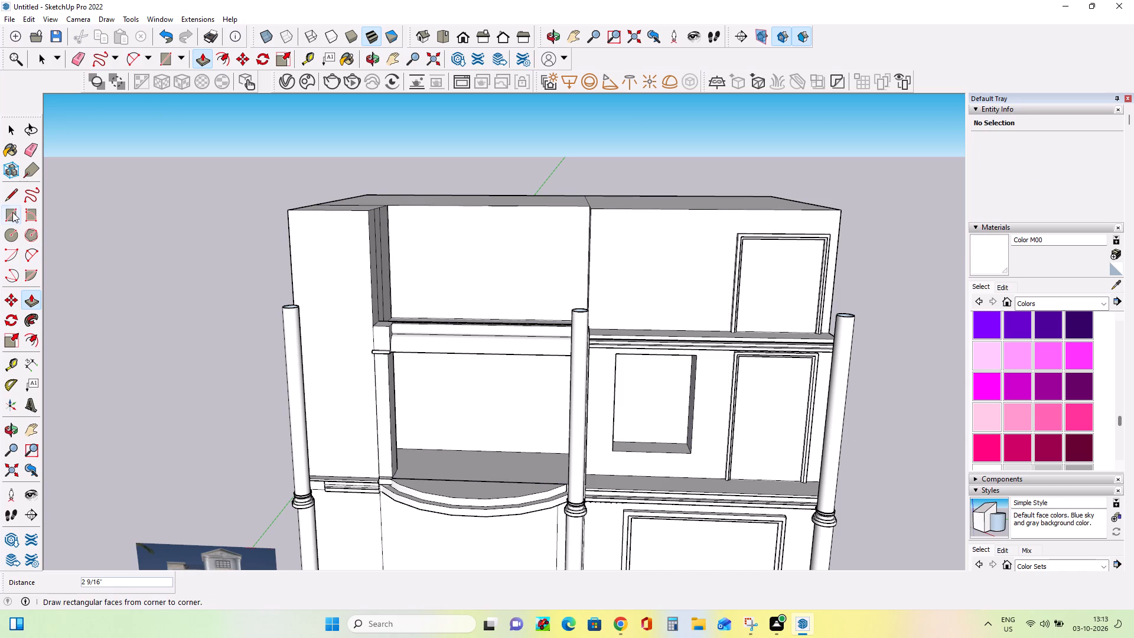
{"action": "left_click", "coordinate": [693, 319]}
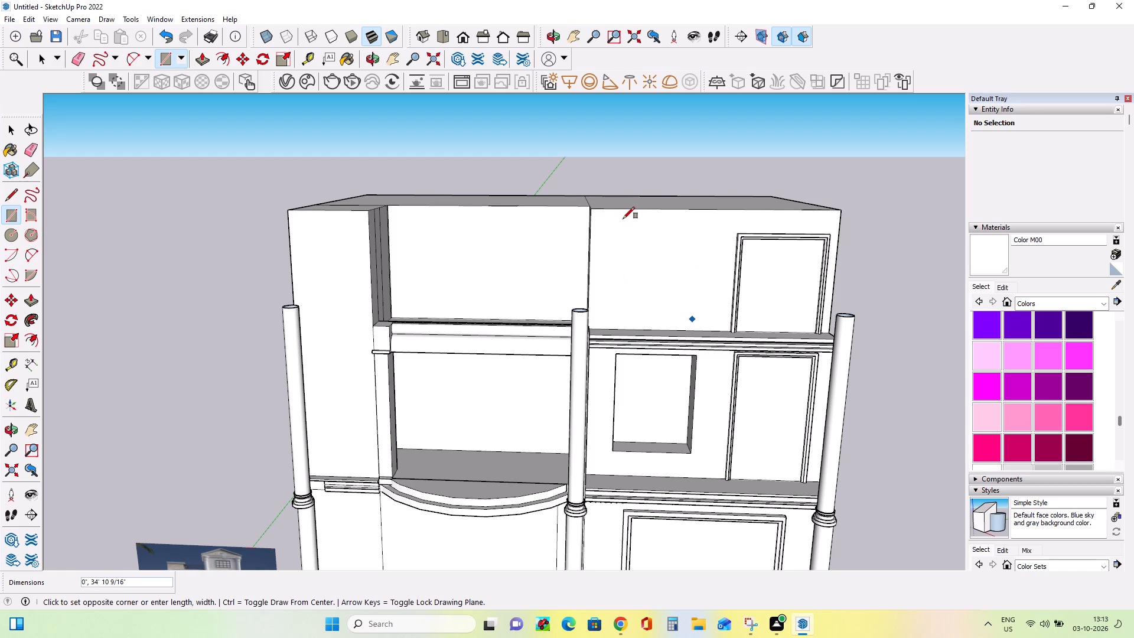
{"action": "middle_click_drag", "start_coordinate": [634, 230], "coordinate": [621, 242]}
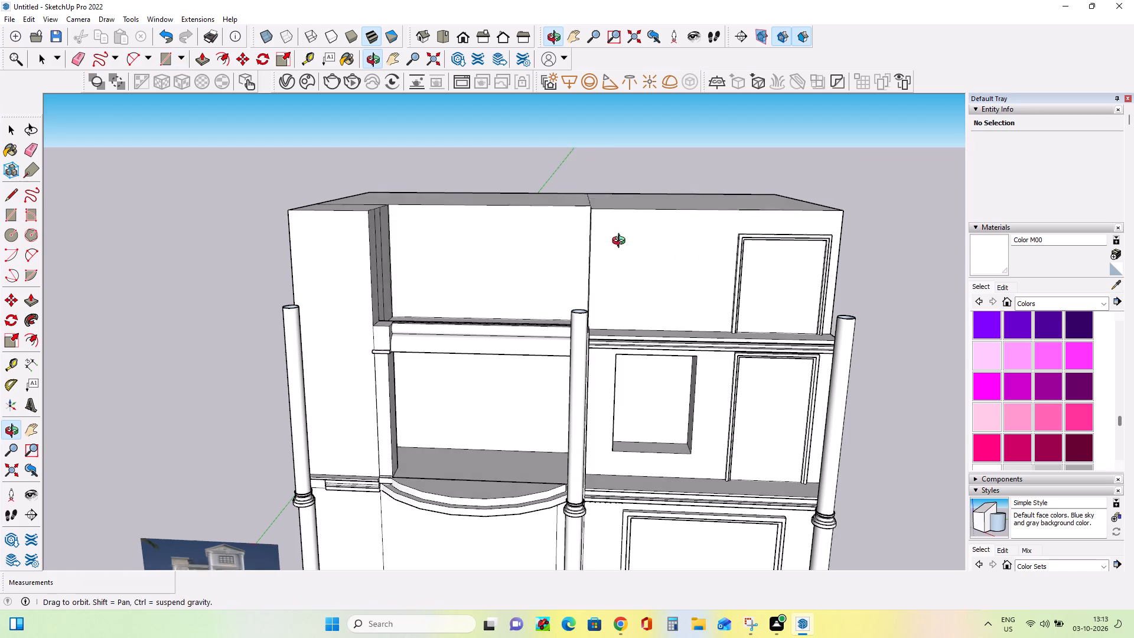
{"action": "middle_click_drag", "start_coordinate": [621, 242], "coordinate": [525, 302]}
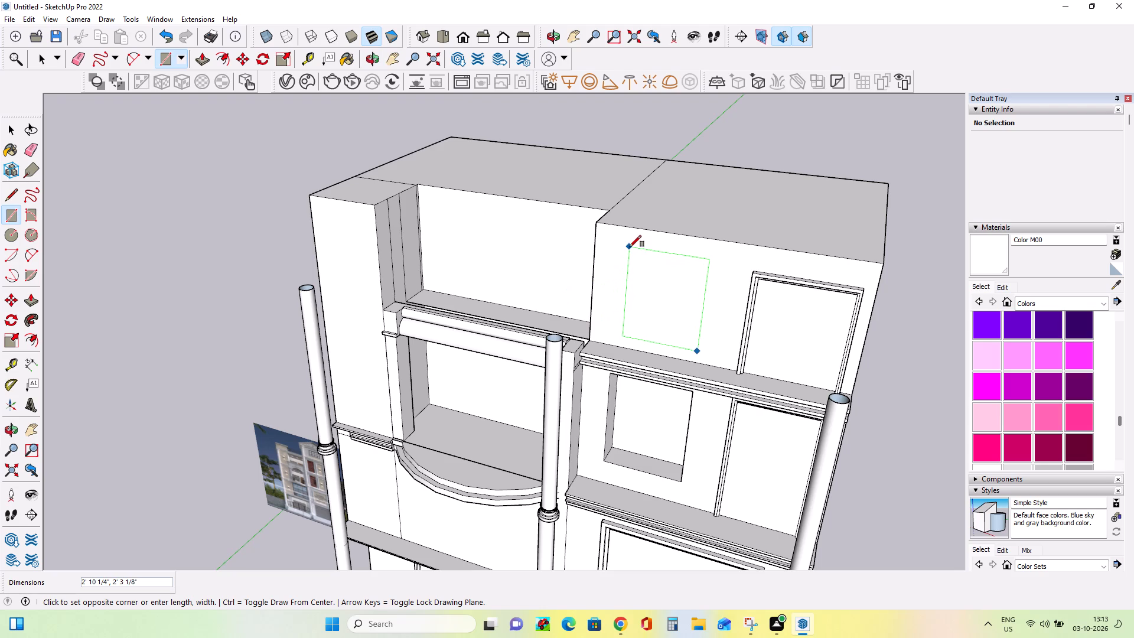
{"action": "left_click", "coordinate": [630, 246]}
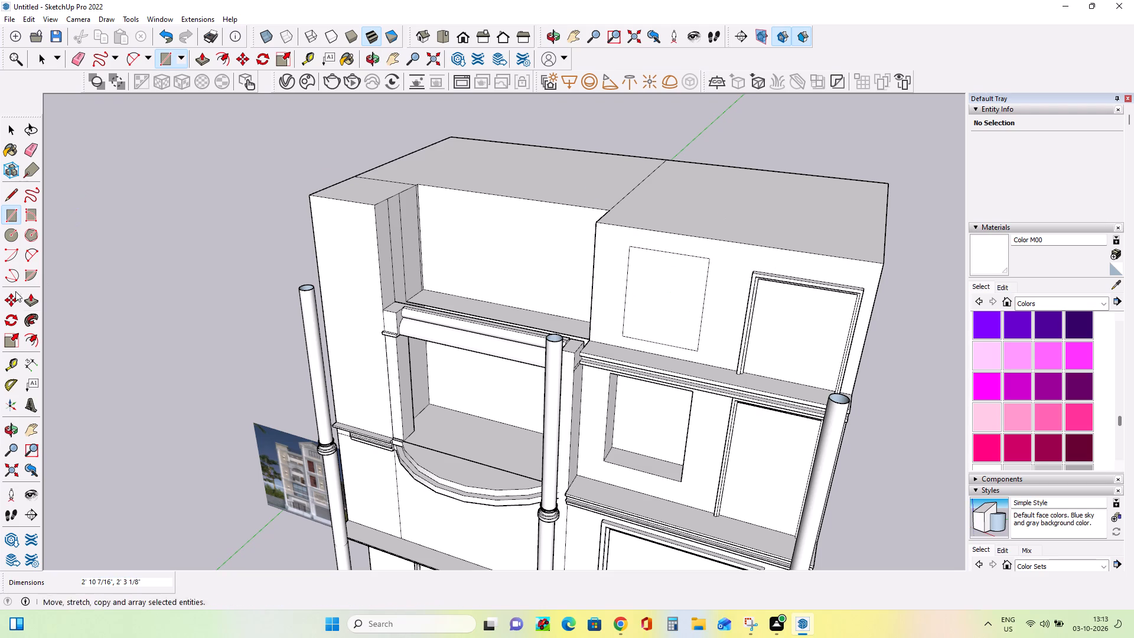
Push the upper window rectangle 4" into the wall to form a recess.
{"action": "left_click", "coordinate": [28, 296]}
{"action": "left_click", "coordinate": [641, 308]}
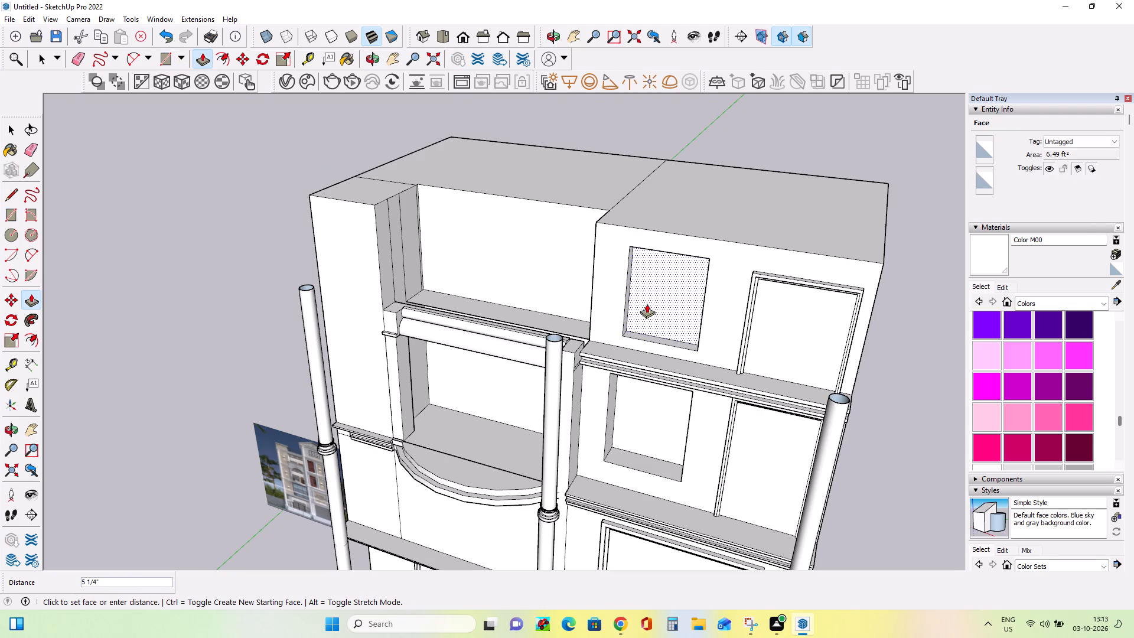
{"action": "left_click", "coordinate": [646, 305]}
Examine the whole facade from several angles alongside the reference image.
{"action": "middle_click_drag", "start_coordinate": [588, 449], "coordinate": [607, 446]}
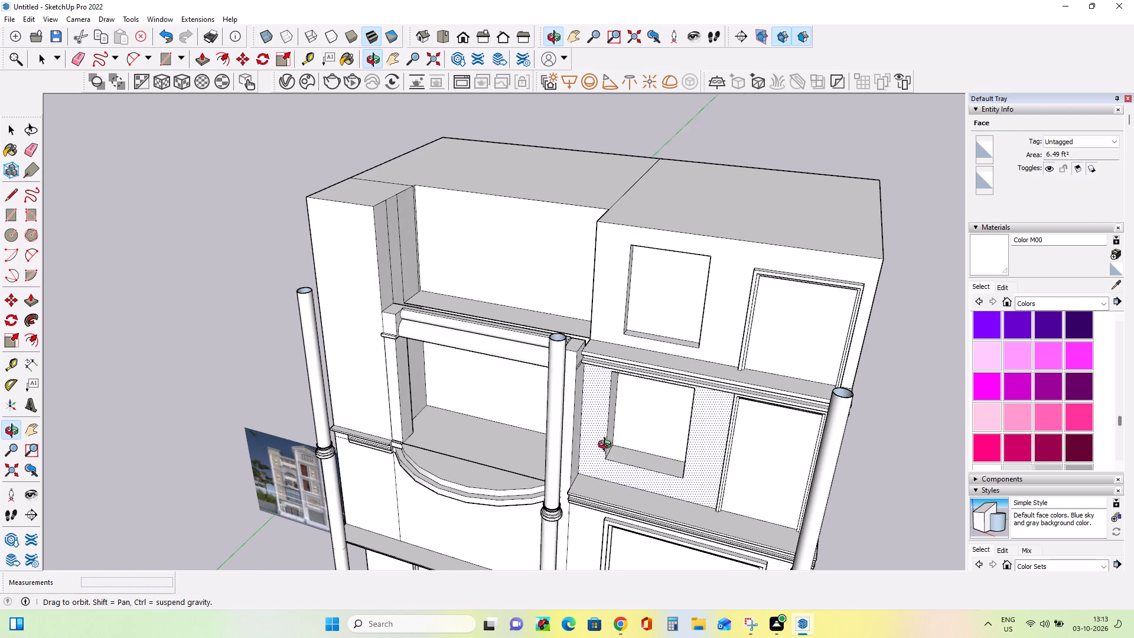
{"action": "middle_click_drag", "start_coordinate": [607, 446], "coordinate": [747, 383]}
{"action": "scroll", "coordinate": [747, 383], "scroll_direction": "down", "scroll_amount": 14}
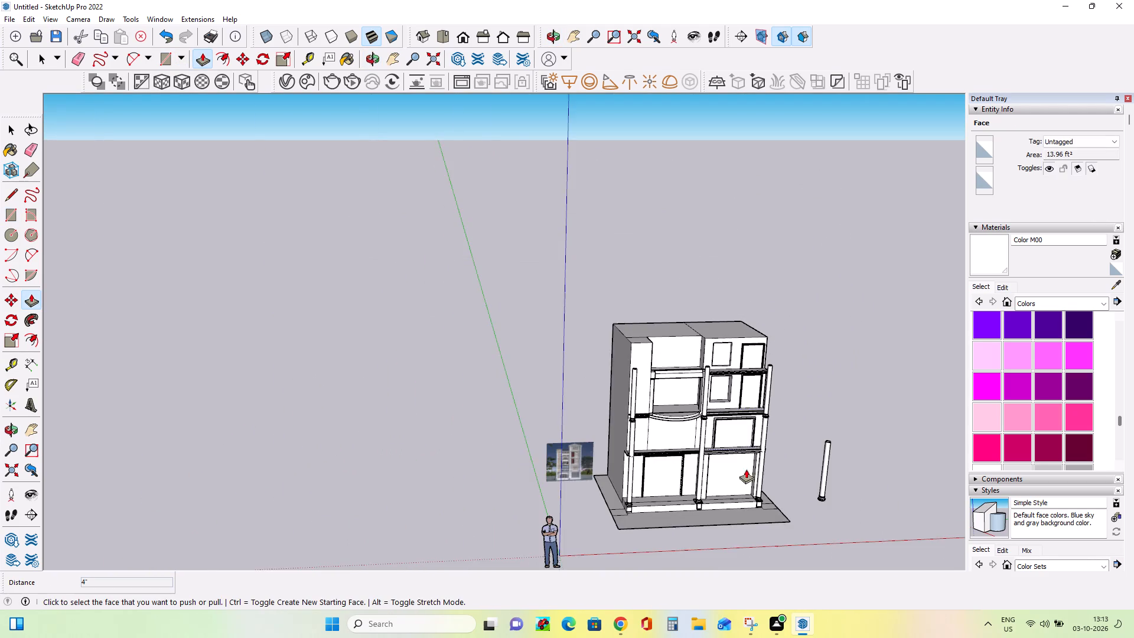
{"action": "middle_click_drag", "start_coordinate": [737, 464], "coordinate": [643, 434]}
{"action": "scroll", "coordinate": [689, 474], "scroll_direction": "up", "scroll_amount": 3}
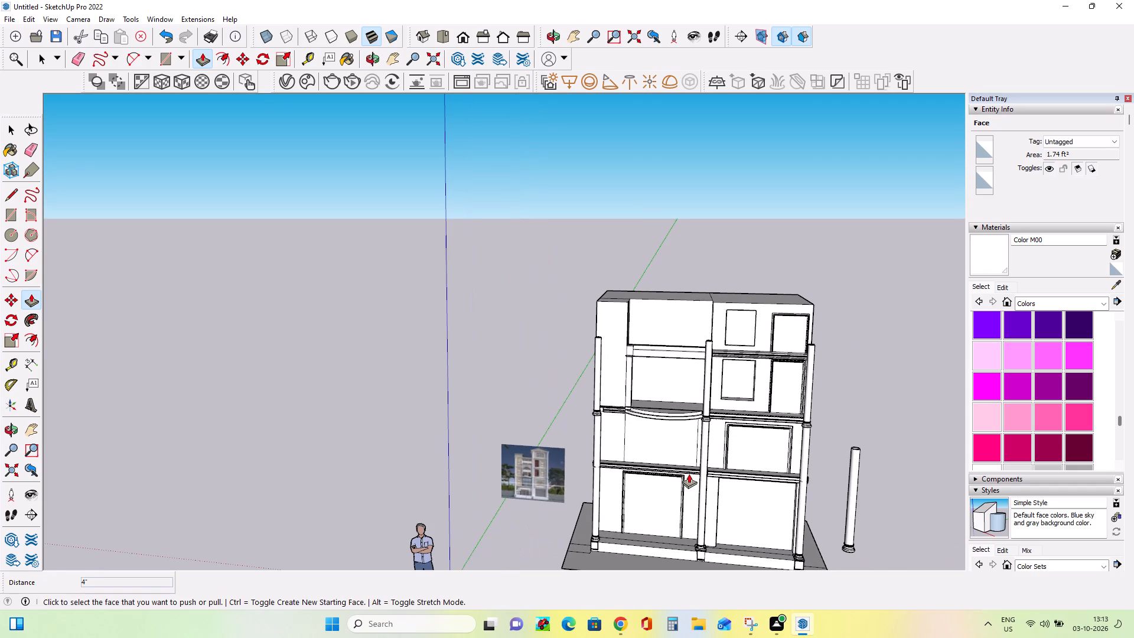
{"action": "middle_click_drag", "start_coordinate": [673, 481], "coordinate": [690, 504]}
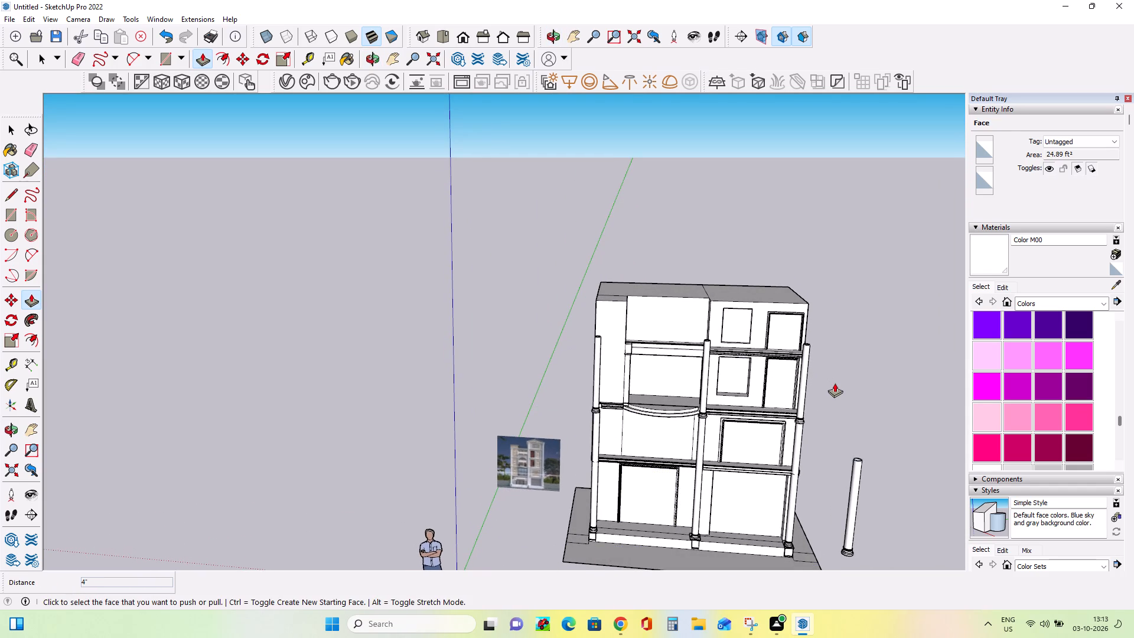
{"action": "scroll", "coordinate": [835, 383], "scroll_direction": "down", "scroll_amount": 1}
{"action": "middle_click_drag", "start_coordinate": [789, 383], "coordinate": [795, 422]}
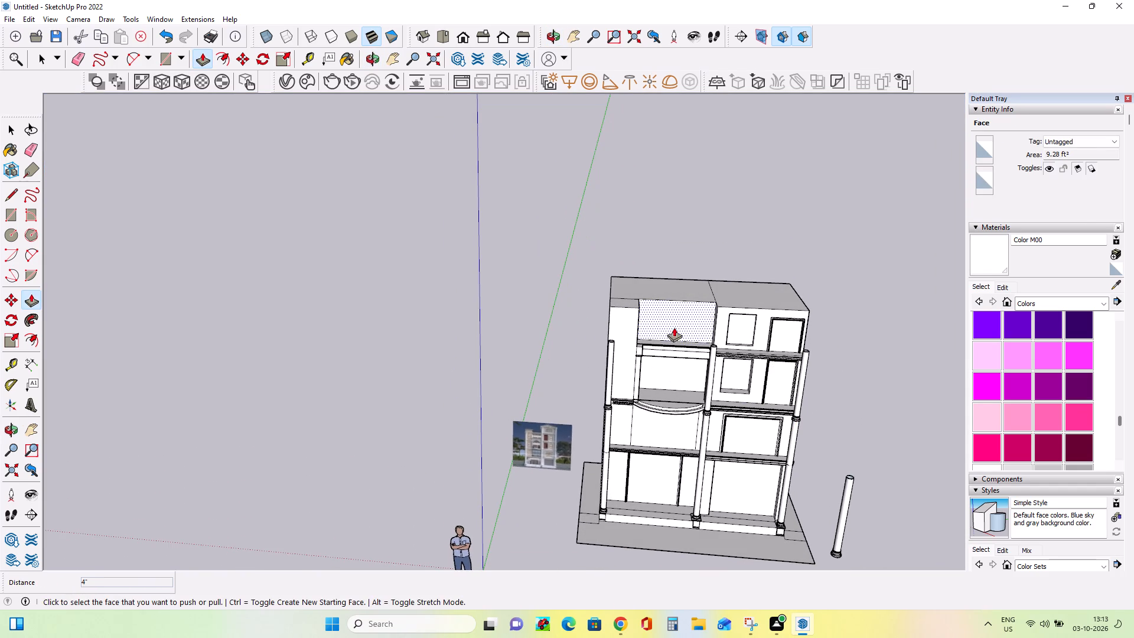
{"action": "middle_click_drag", "start_coordinate": [709, 328], "coordinate": [723, 346]}
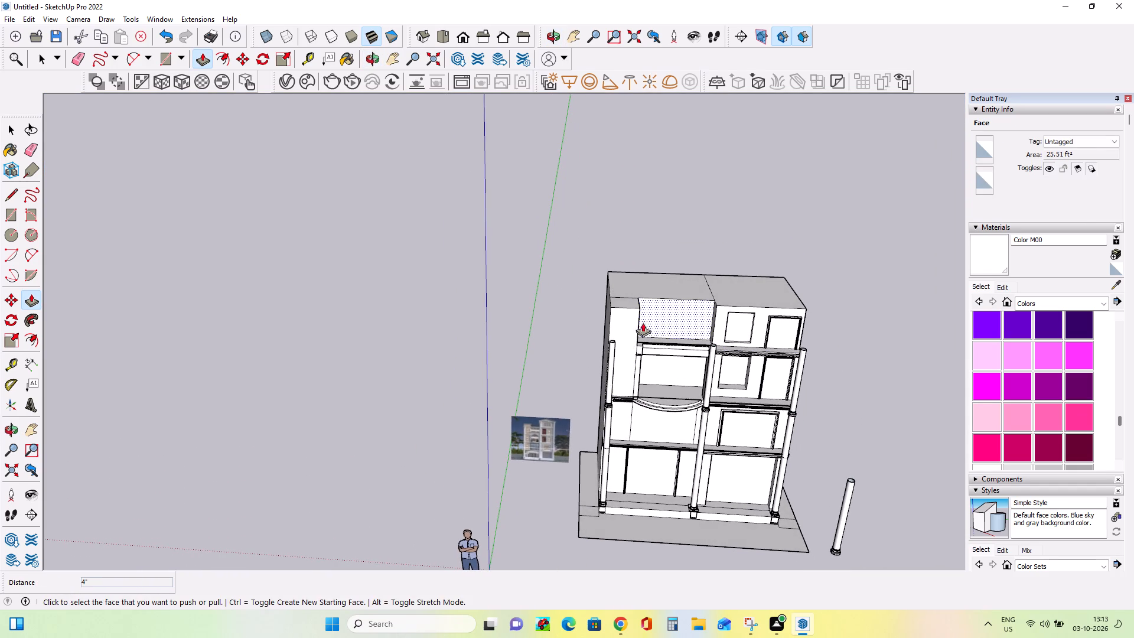
Draw a band rectangle about 5 1/2" by 7' 6 5/16" along the top edge of the right bay's front wall.
{"action": "left_click", "coordinate": [12, 216]}
{"action": "scroll", "coordinate": [790, 332], "scroll_direction": "up", "scroll_amount": 9}
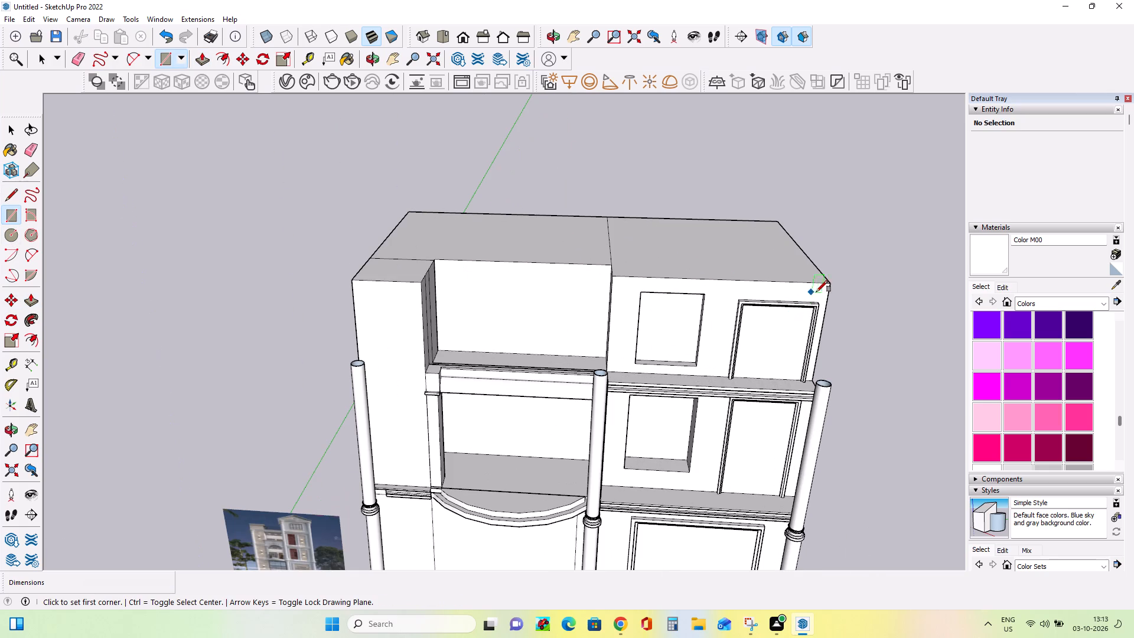
{"action": "left_click", "coordinate": [826, 295]}
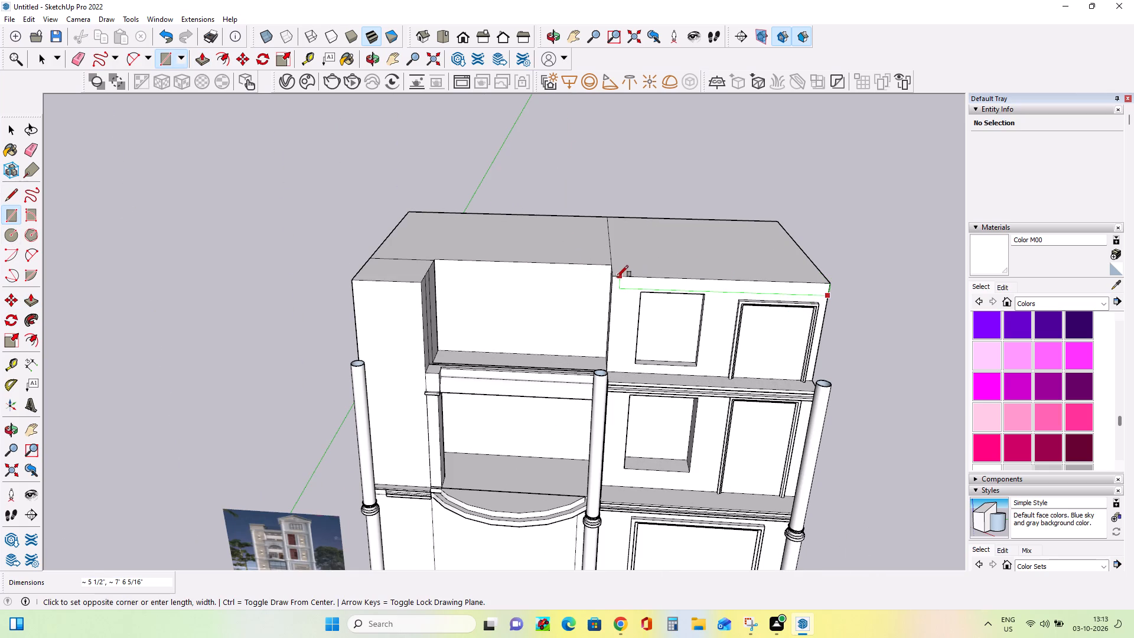
{"action": "left_click", "coordinate": [614, 281]}
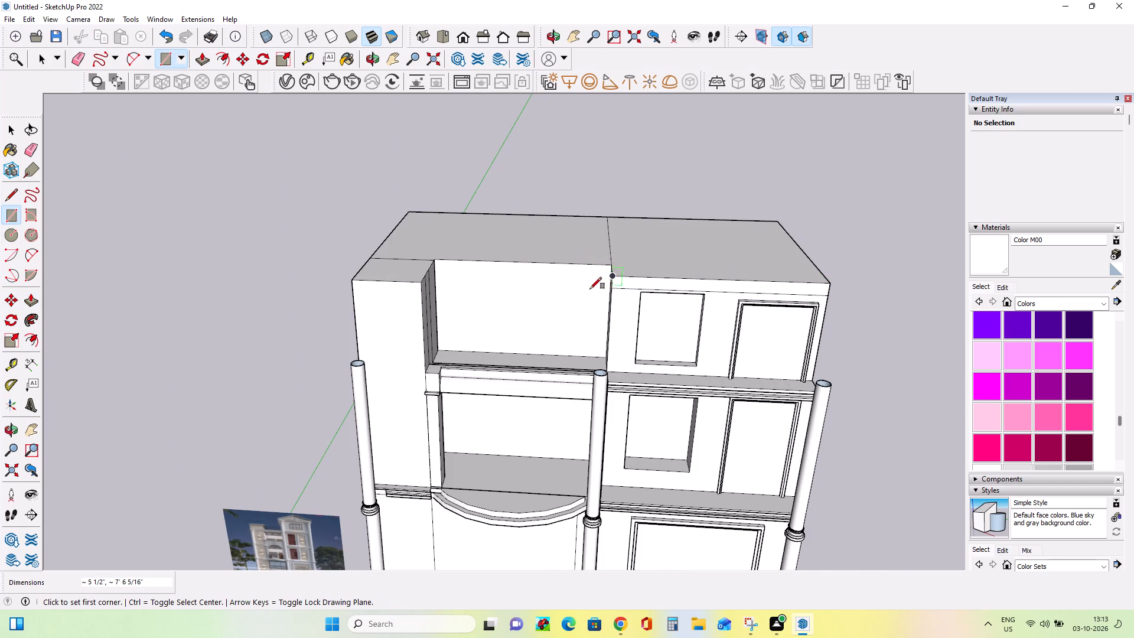
Draw a band rectangle about 8 7/16" by 6' 8 3/16" along the top edge of the recessed middle bay's wall.
{"action": "scroll", "coordinate": [590, 289], "scroll_direction": "up", "scroll_amount": 4}
{"action": "middle_click_drag", "start_coordinate": [585, 293], "coordinate": [648, 289]}
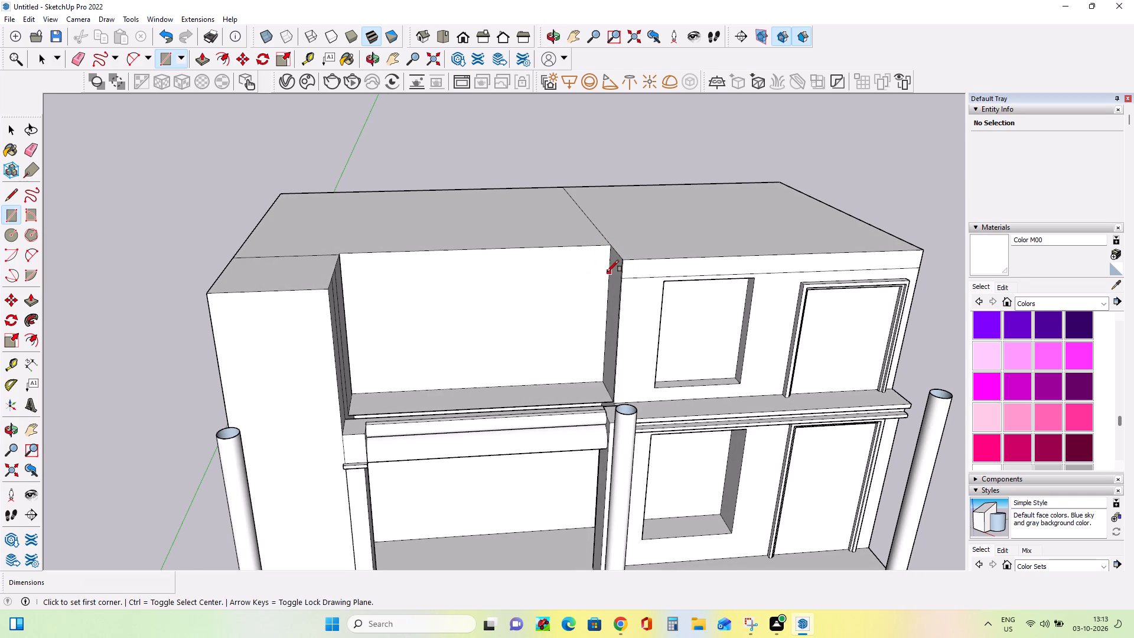
{"action": "left_click", "coordinate": [607, 272]}
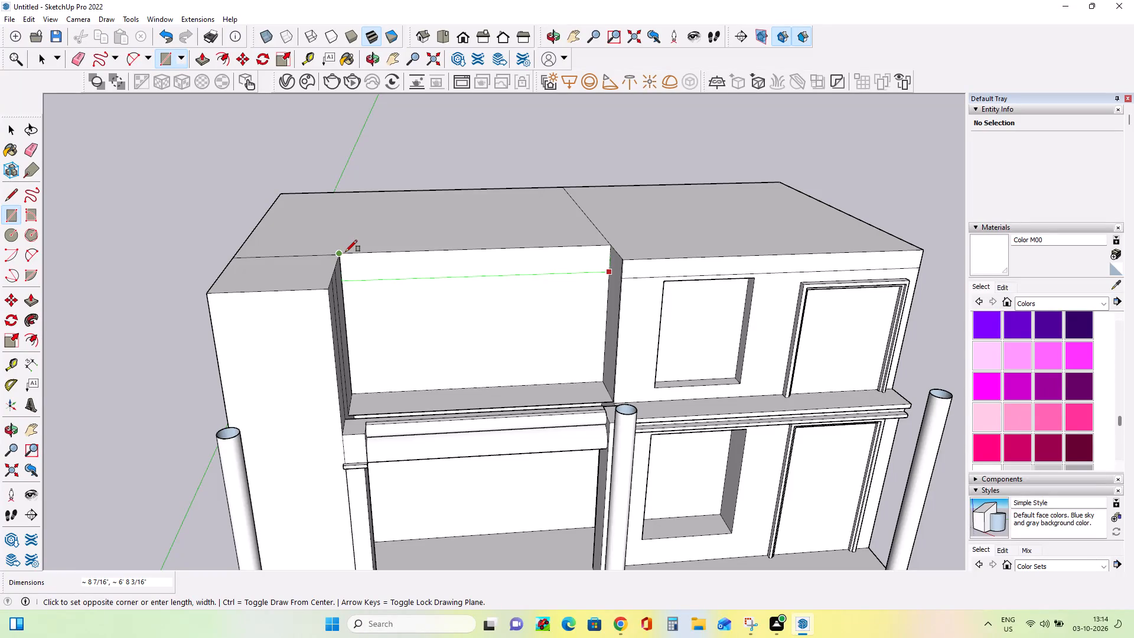
{"action": "left_click", "coordinate": [346, 252]}
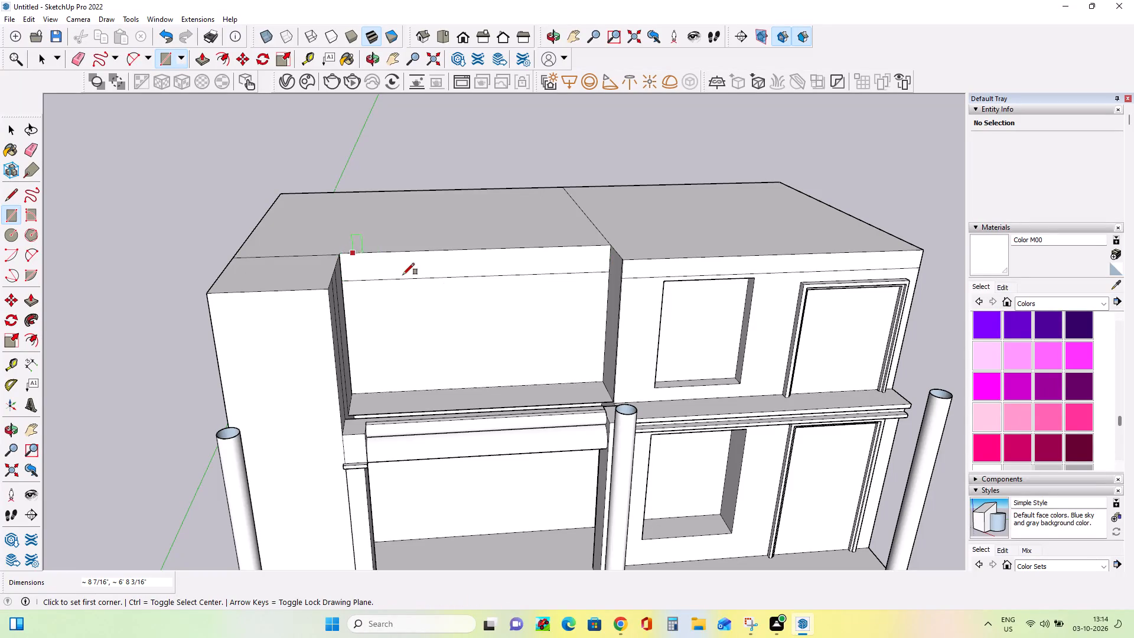
Draw a strip about 2 7/8" by 6' 8 3/16" inside the middle bay's roofline band, just above its lower edge.
{"action": "middle_click_drag", "start_coordinate": [474, 290], "coordinate": [379, 261]}
{"action": "middle_click_drag", "start_coordinate": [556, 277], "coordinate": [692, 299]}
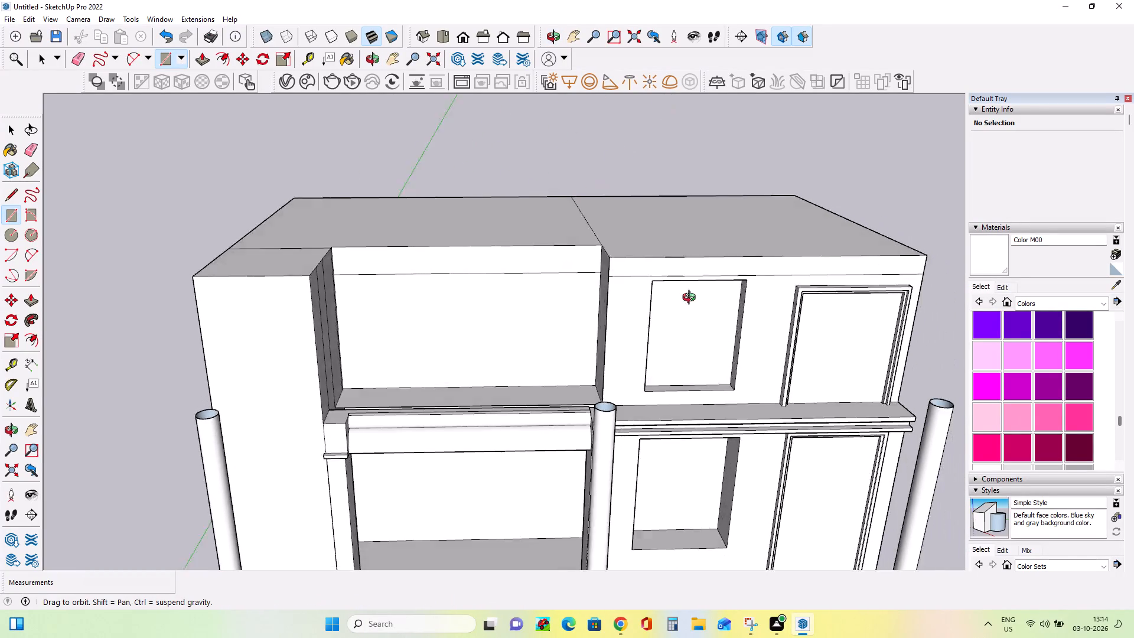
{"action": "middle_click_drag", "start_coordinate": [692, 299], "coordinate": [698, 299]}
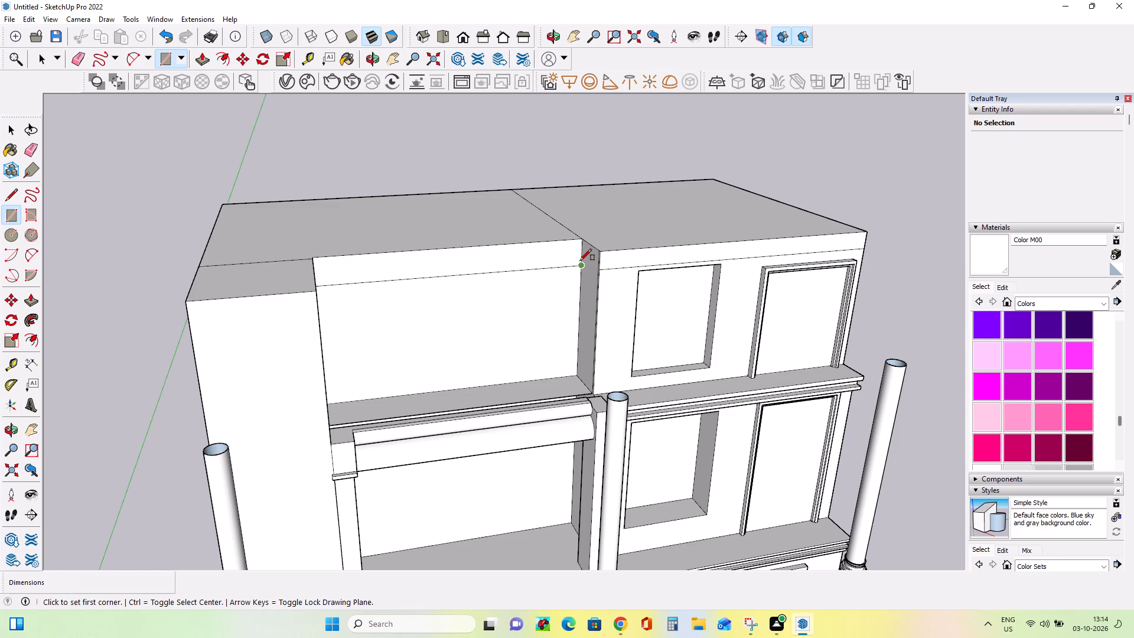
{"action": "scroll", "coordinate": [580, 270], "scroll_direction": "up", "scroll_amount": 8}
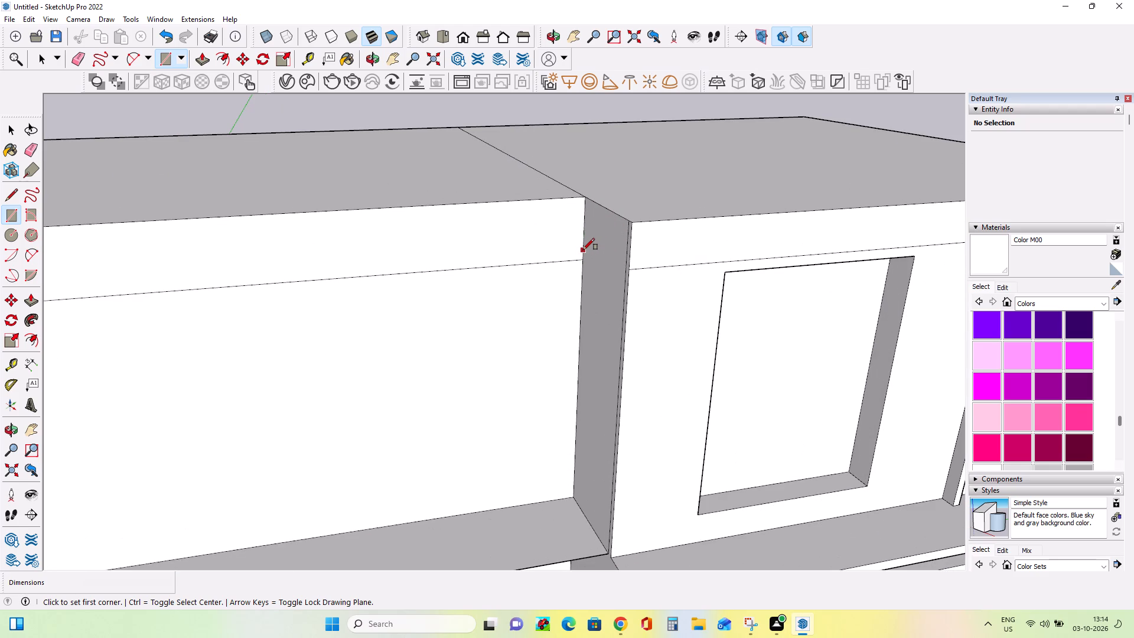
{"action": "left_click", "coordinate": [583, 250]}
{"action": "scroll", "coordinate": [504, 240], "scroll_direction": "down", "scroll_amount": 13}
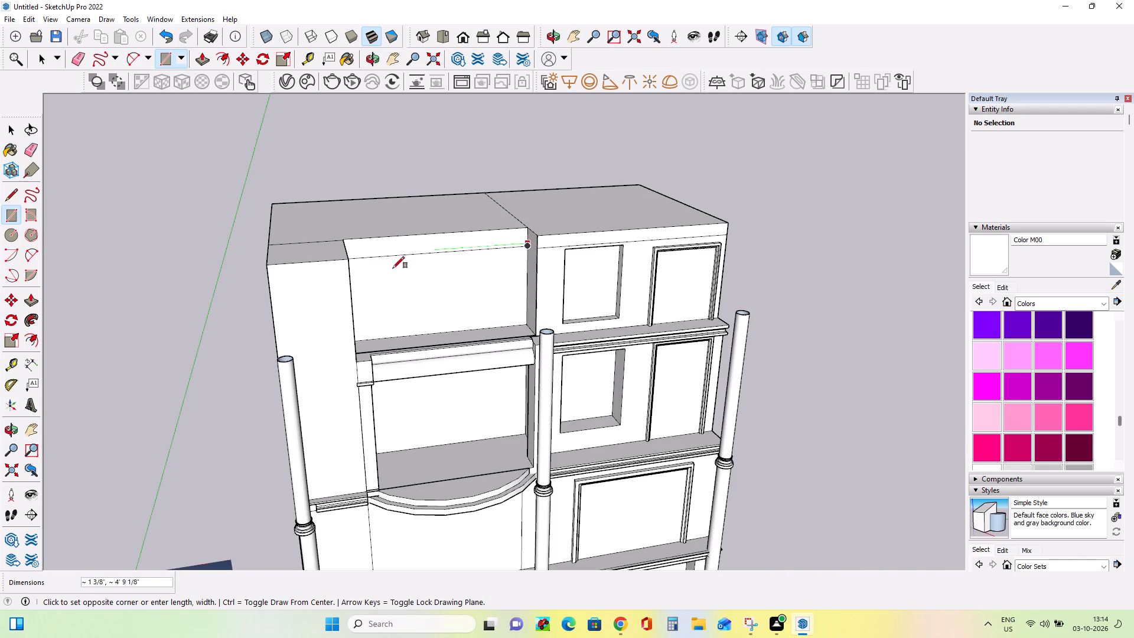
{"action": "scroll", "coordinate": [357, 252], "scroll_direction": "up", "scroll_amount": 14}
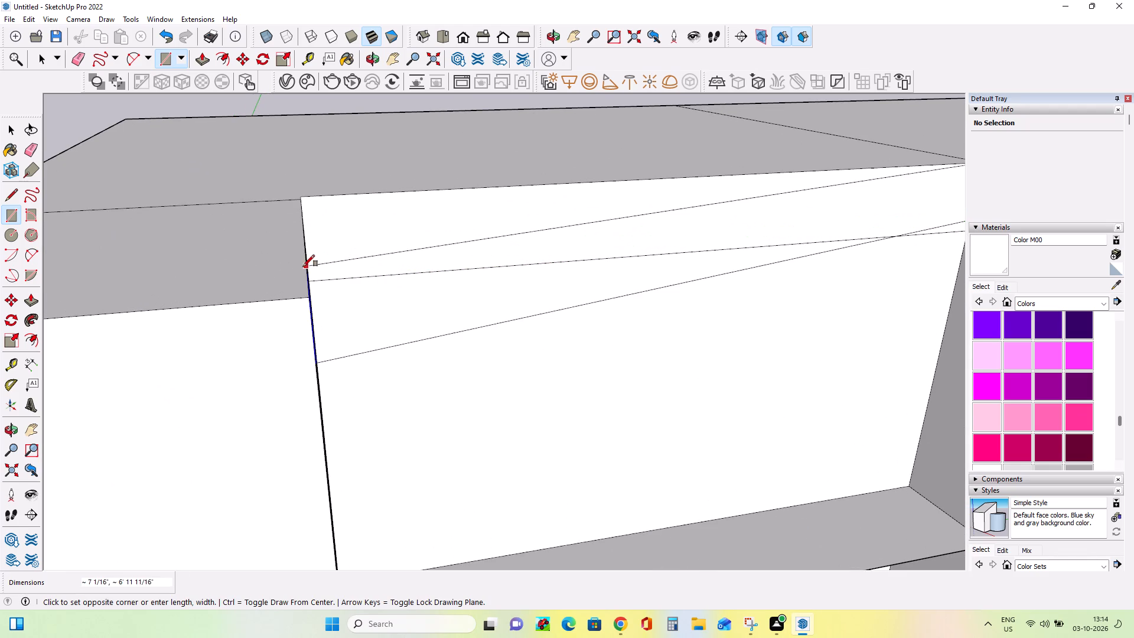
{"action": "scroll", "coordinate": [312, 251], "scroll_direction": "down", "scroll_amount": 4}
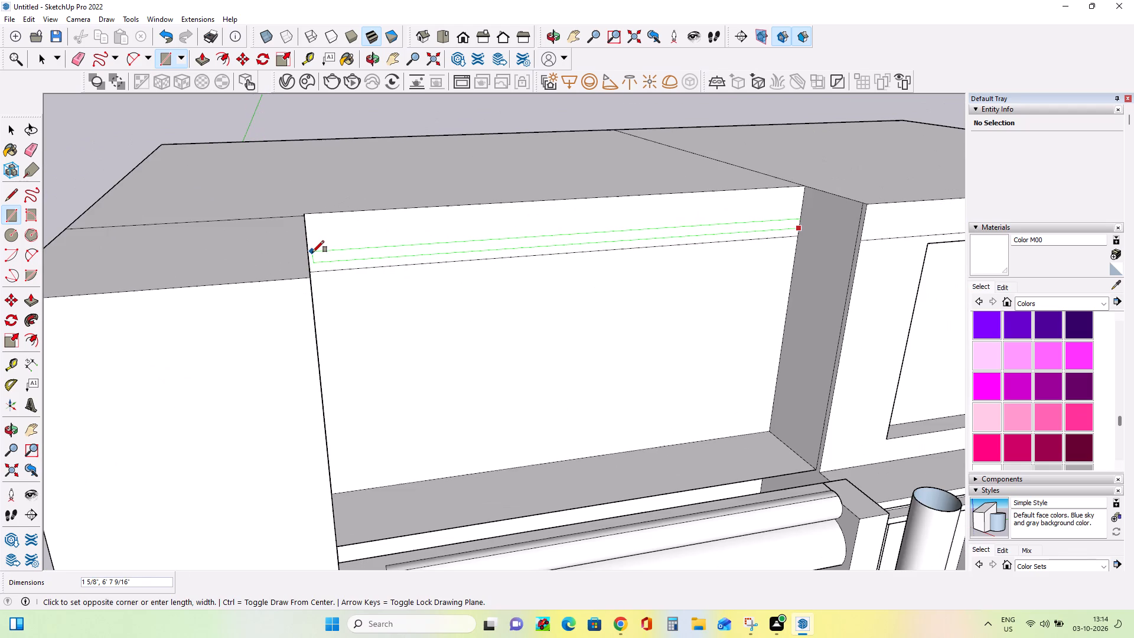
{"action": "scroll", "coordinate": [312, 253], "scroll_direction": "up", "scroll_amount": 6}
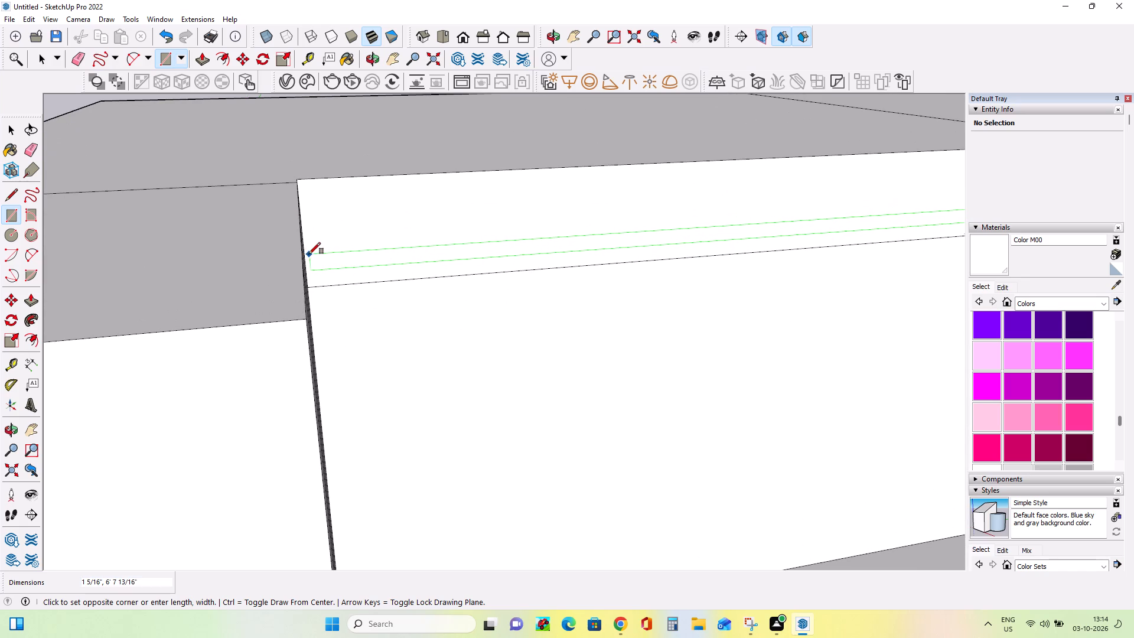
{"action": "middle_click_drag", "start_coordinate": [311, 250], "coordinate": [181, 264]}
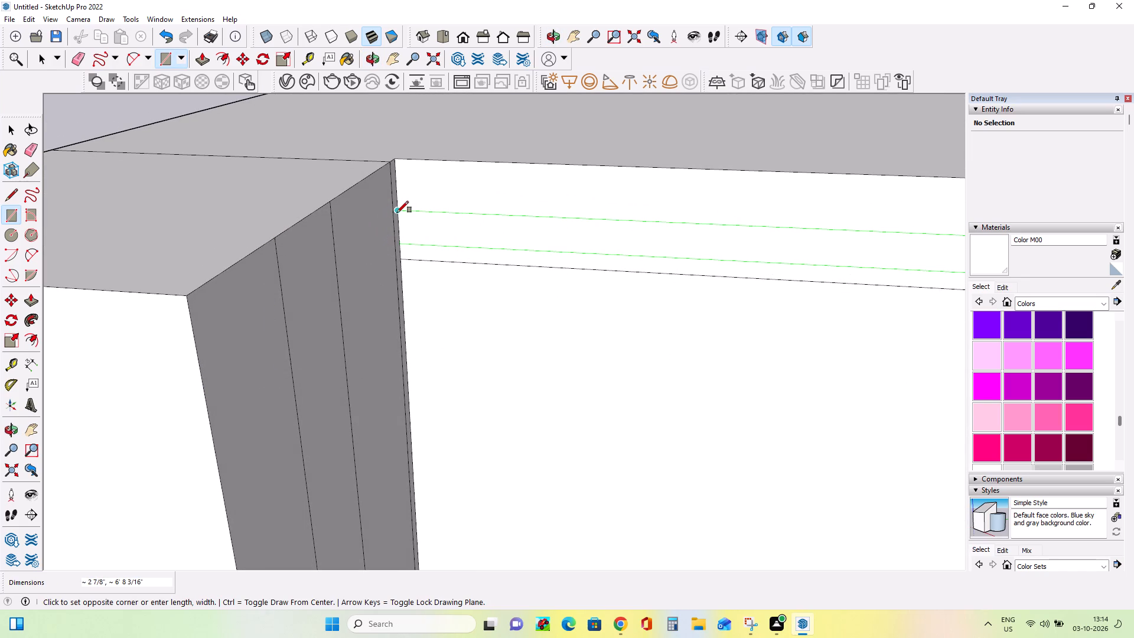
{"action": "left_click", "coordinate": [397, 213]}
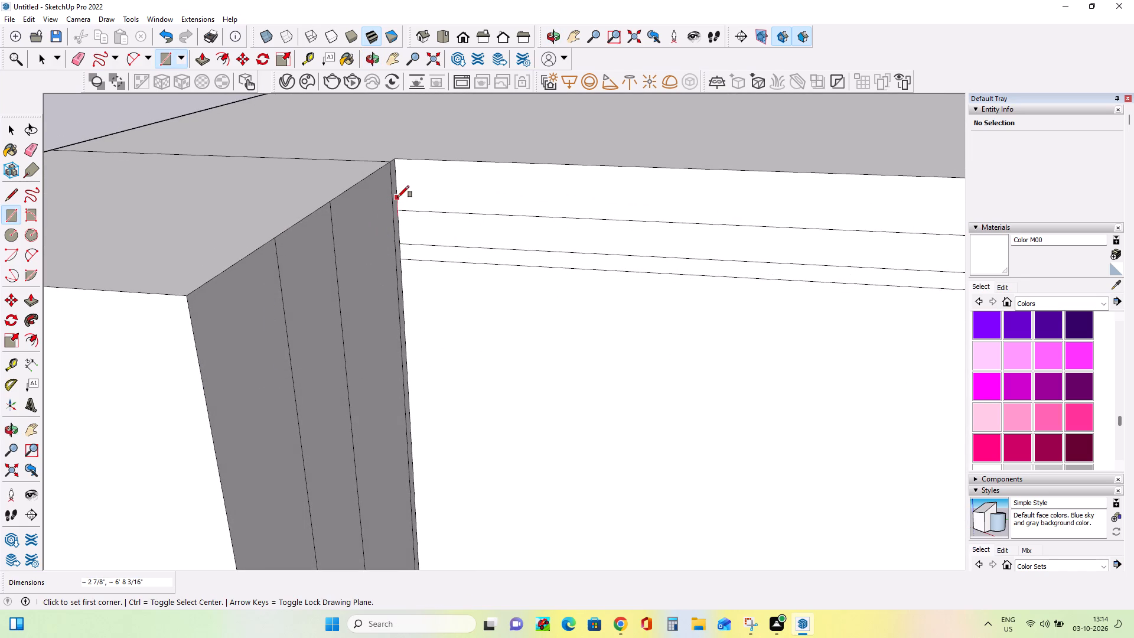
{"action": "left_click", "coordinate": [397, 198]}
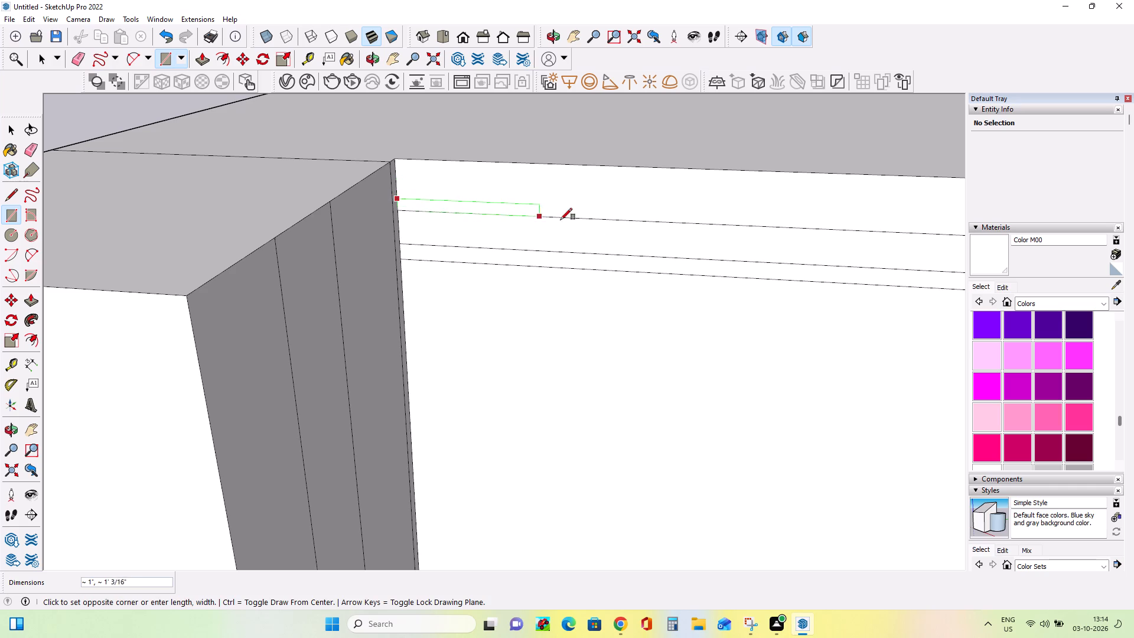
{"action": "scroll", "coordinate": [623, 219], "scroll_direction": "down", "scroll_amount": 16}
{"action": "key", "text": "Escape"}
Draw a narrow strip about 1 1/4" by 6' 8 3/16" in the upper part of the middle bay's roofline band.
{"action": "scroll", "coordinate": [819, 222], "scroll_direction": "up", "scroll_amount": 3}
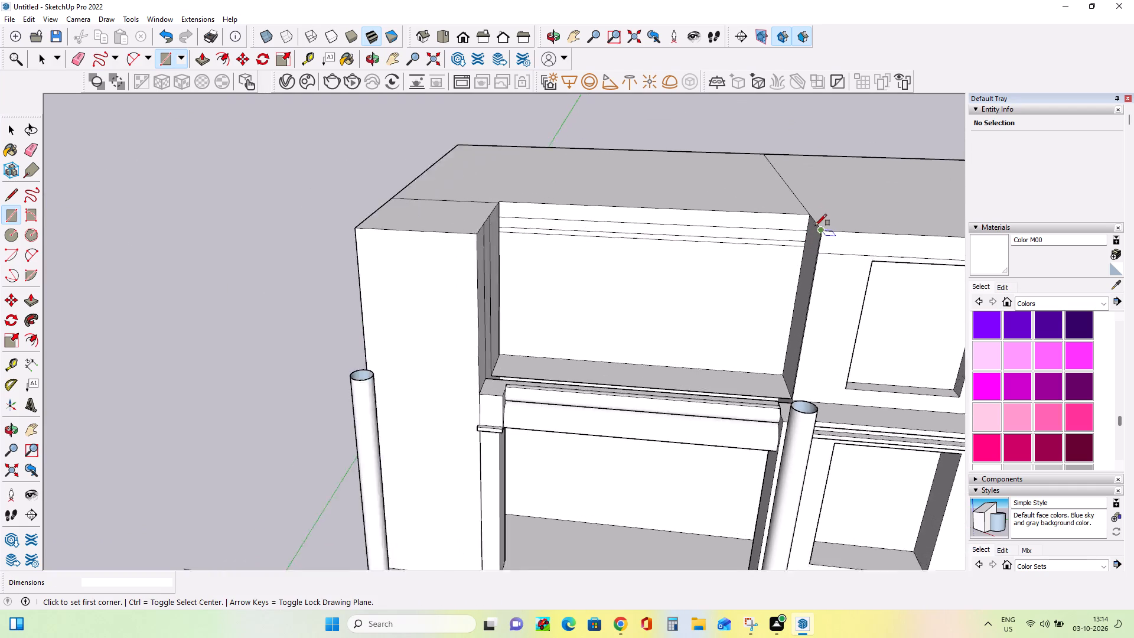
{"action": "scroll", "coordinate": [815, 226], "scroll_direction": "up", "scroll_amount": 2}
{"action": "scroll", "coordinate": [804, 224], "scroll_direction": "down", "scroll_amount": 1}
{"action": "scroll", "coordinate": [804, 224], "scroll_direction": "up", "scroll_amount": 7}
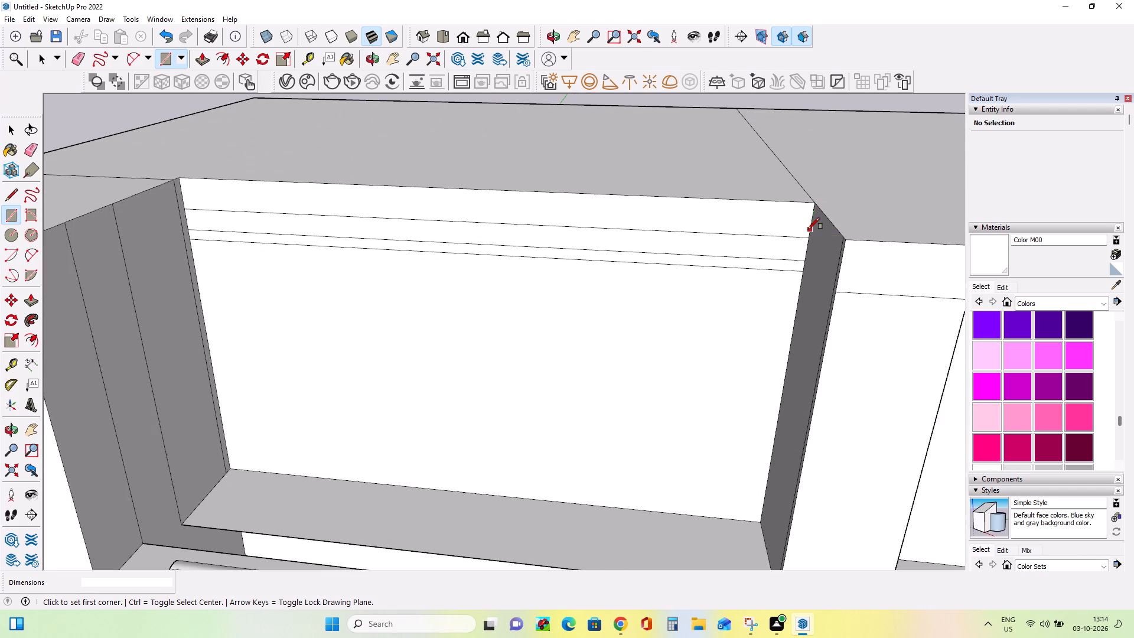
{"action": "left_click", "coordinate": [808, 229]}
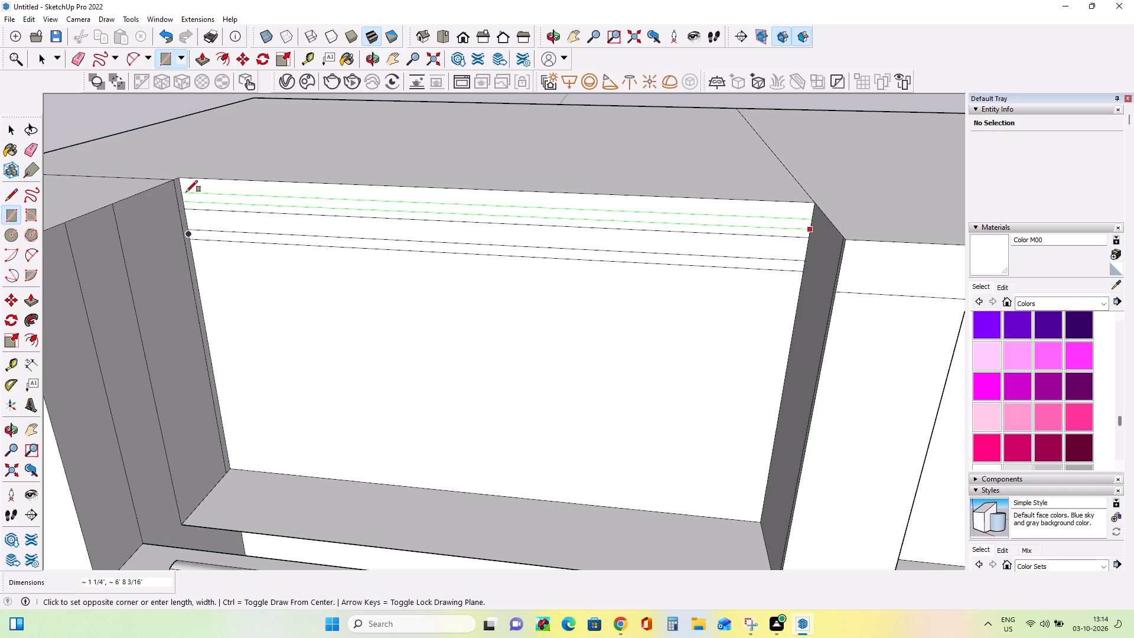
{"action": "left_click", "coordinate": [185, 192]}
Draw a strip about 1 1/16" by 7' 6 5/16" inside the right bay's roofline band, just above its lower edge.
{"action": "scroll", "coordinate": [627, 304], "scroll_direction": "down", "scroll_amount": 11}
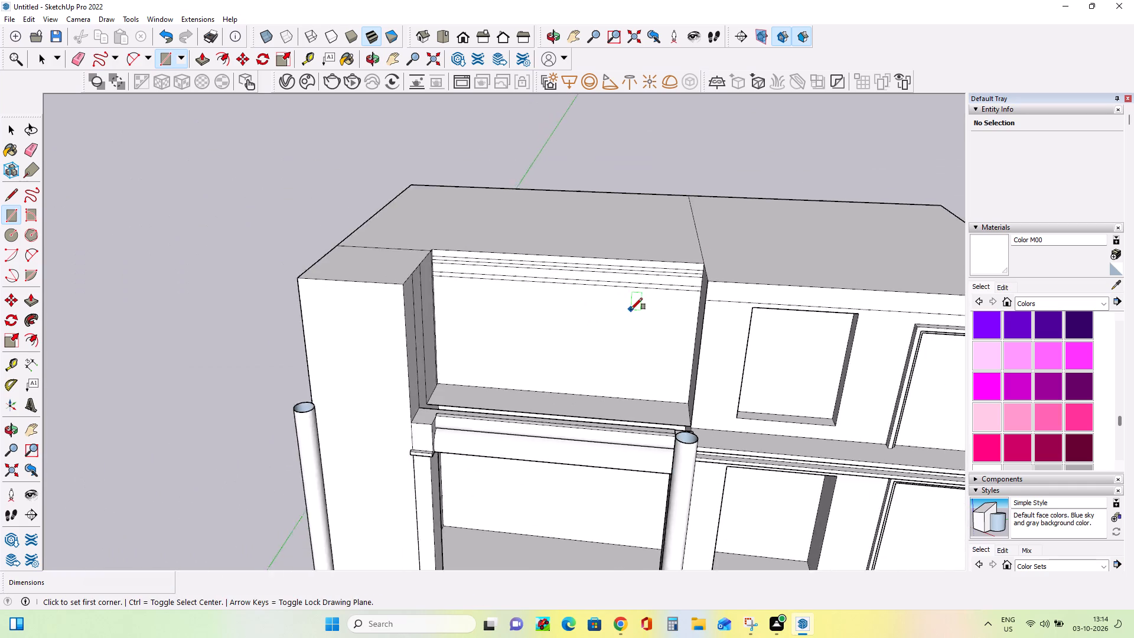
{"action": "scroll", "coordinate": [631, 310], "scroll_direction": "down", "scroll_amount": 1}
{"action": "scroll", "coordinate": [743, 330], "scroll_direction": "up", "scroll_amount": 4}
{"action": "scroll", "coordinate": [657, 284], "scroll_direction": "up", "scroll_amount": 2}
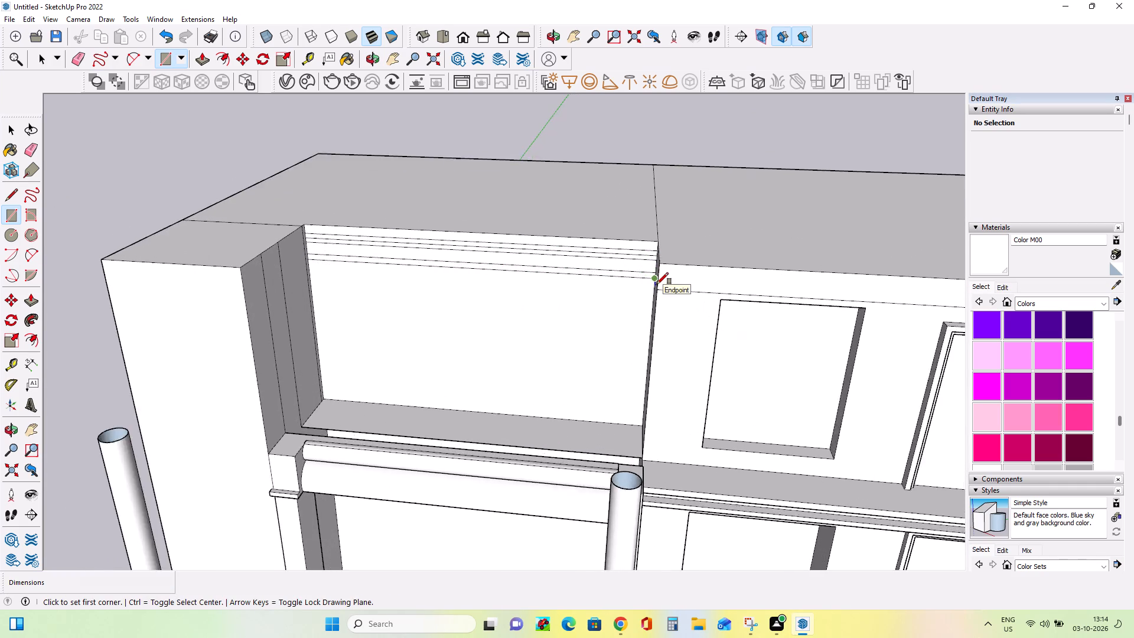
{"action": "scroll", "coordinate": [657, 284], "scroll_direction": "up", "scroll_amount": 13}
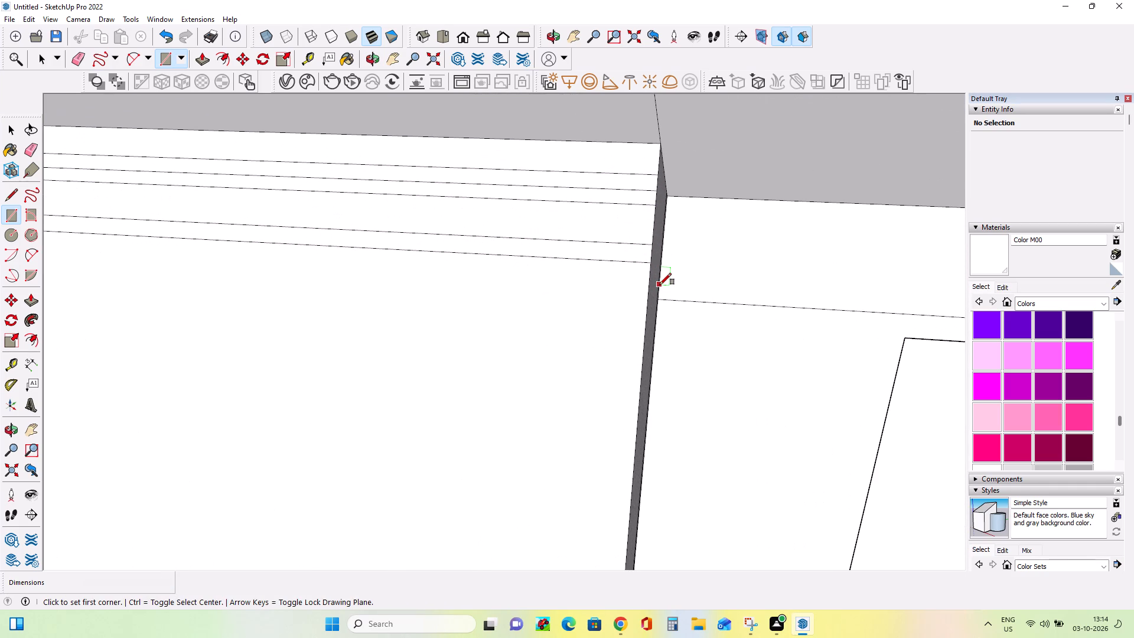
{"action": "left_click", "coordinate": [660, 288]}
{"action": "scroll", "coordinate": [689, 298], "scroll_direction": "down", "scroll_amount": 9}
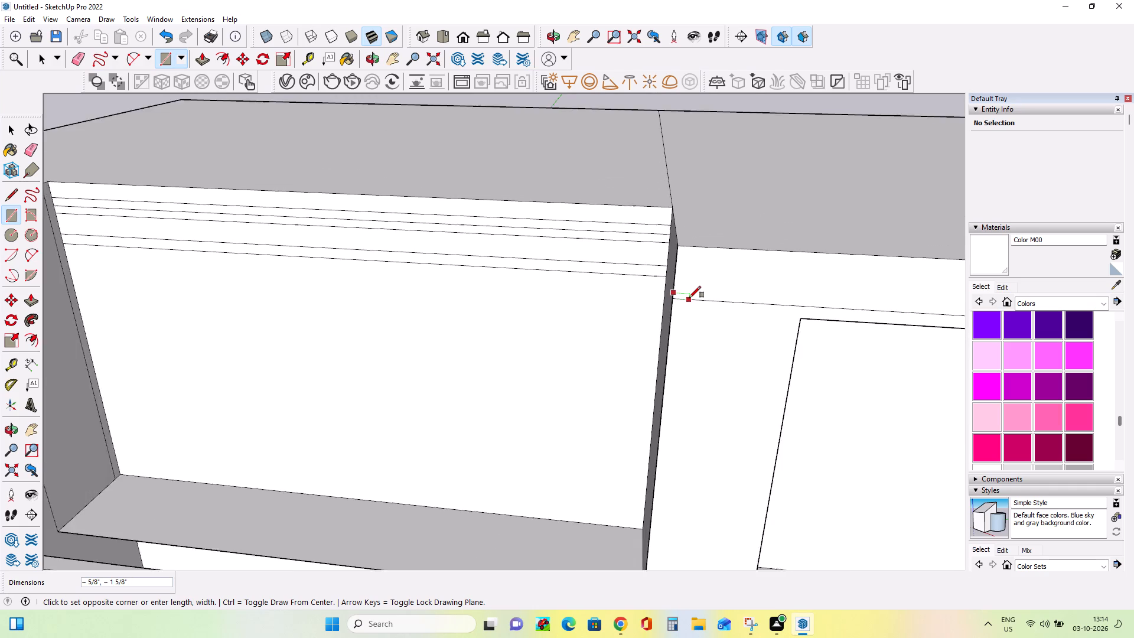
{"action": "scroll", "coordinate": [689, 298], "scroll_direction": "down", "scroll_amount": 17}
{"action": "scroll", "coordinate": [851, 312], "scroll_direction": "up", "scroll_amount": 5}
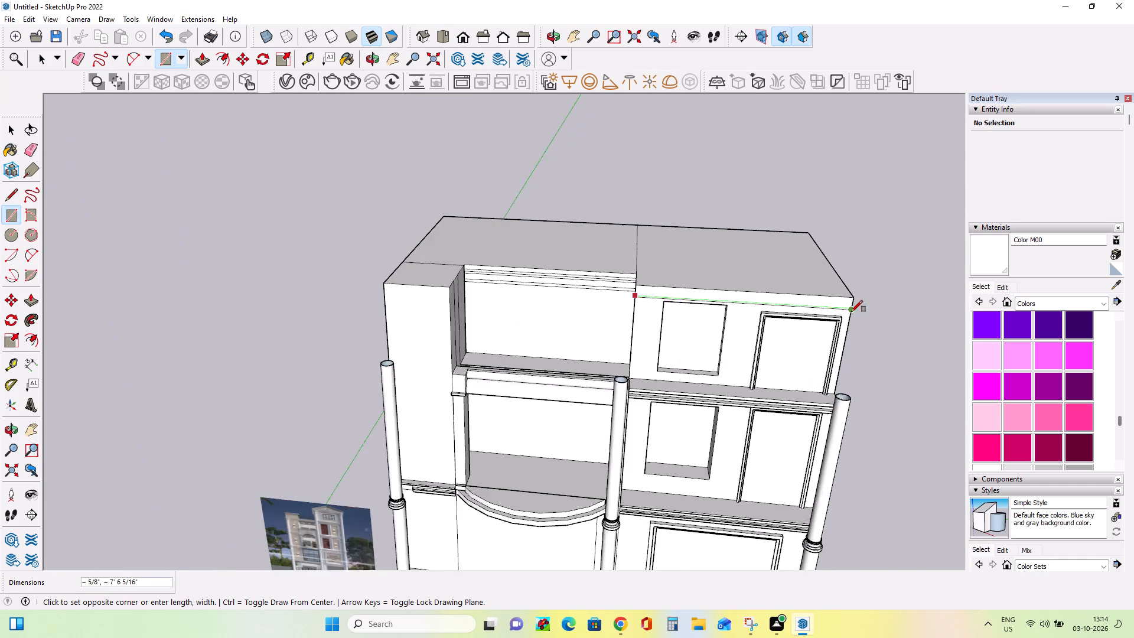
{"action": "scroll", "coordinate": [851, 312], "scroll_direction": "up", "scroll_amount": 8}
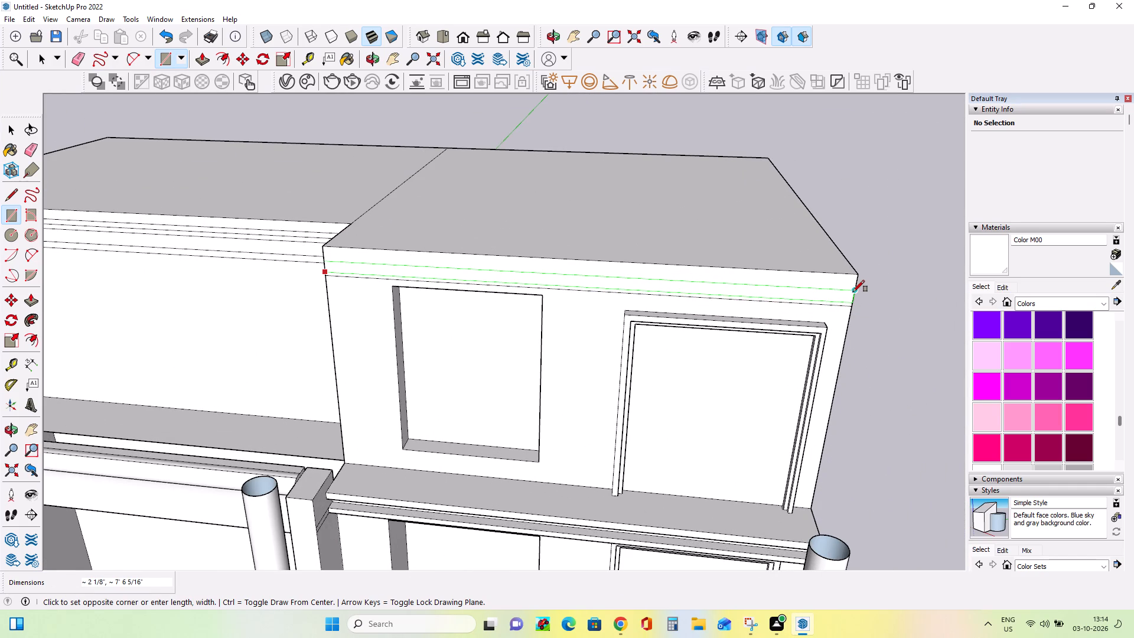
{"action": "scroll", "coordinate": [853, 297], "scroll_direction": "up", "scroll_amount": 7}
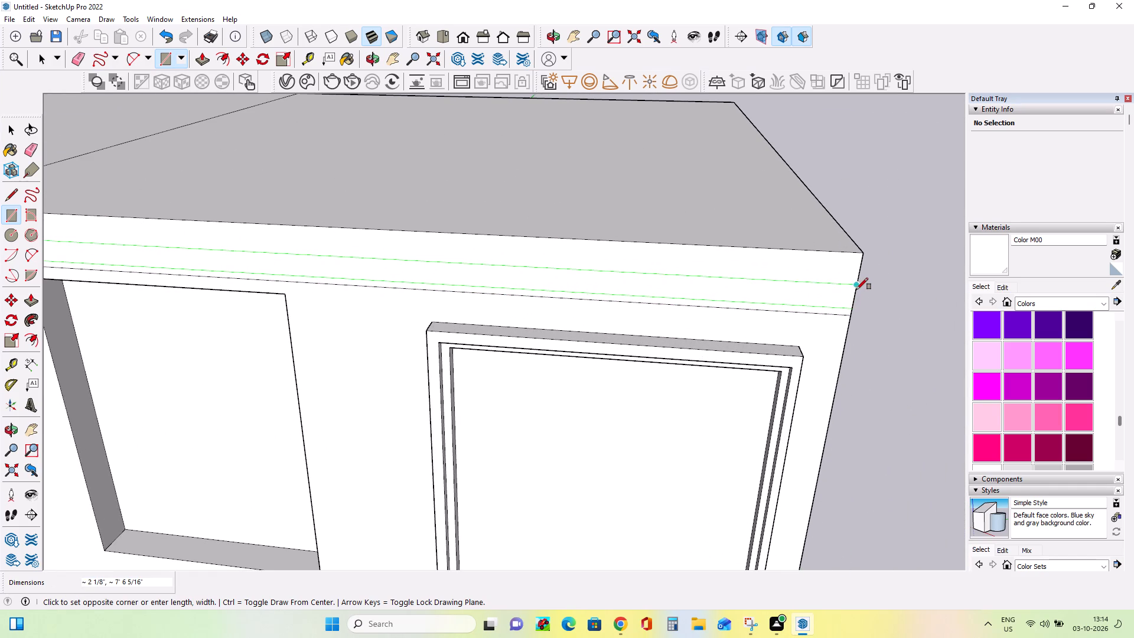
{"action": "double_click", "coordinate": [856, 297]}
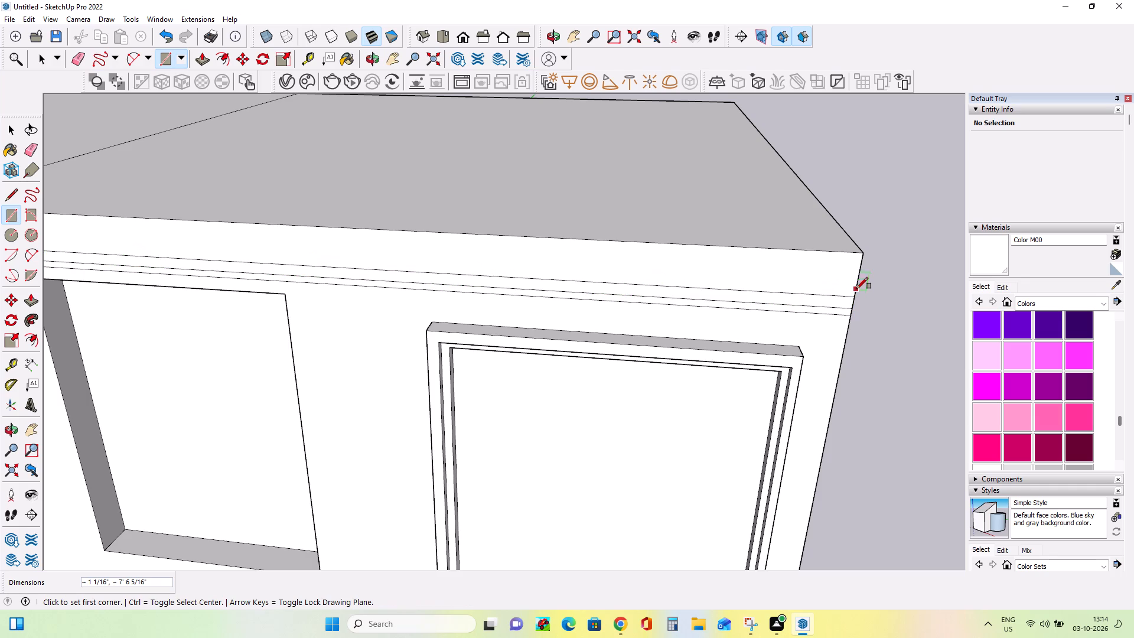
Draw a second strip about 1 3/4" by 7' 6 5/16" higher up in the right bay's roofline band.
{"action": "left_click", "coordinate": [856, 285]}
{"action": "scroll", "coordinate": [742, 276], "scroll_direction": "down", "scroll_amount": 8}
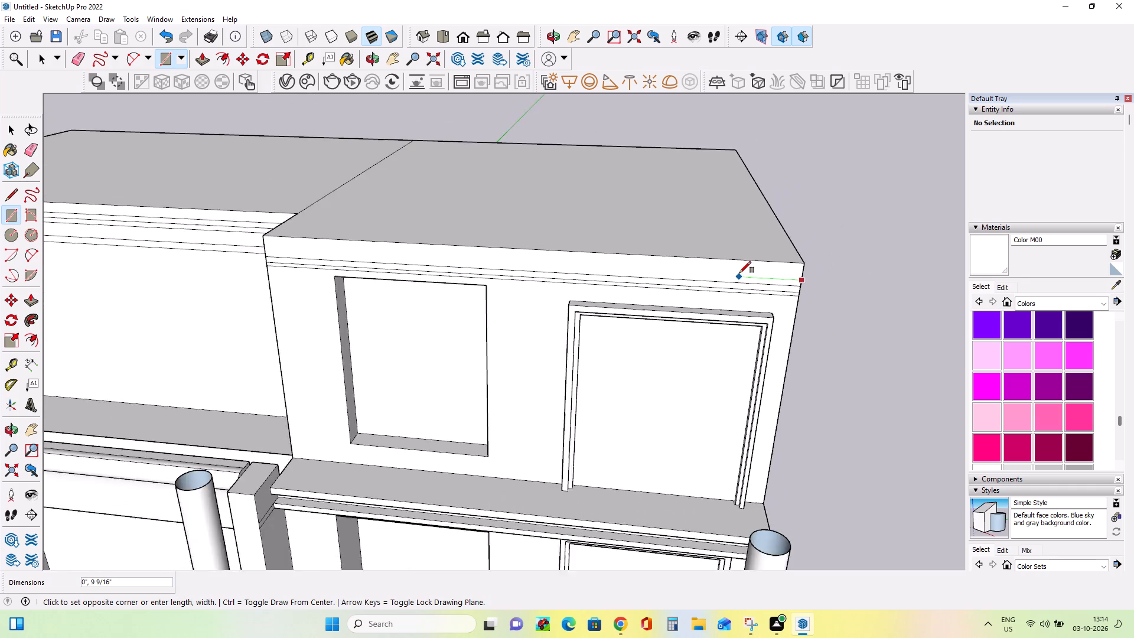
{"action": "scroll", "coordinate": [739, 273], "scroll_direction": "down", "scroll_amount": 6}
{"action": "scroll", "coordinate": [478, 256], "scroll_direction": "up", "scroll_amount": 9}
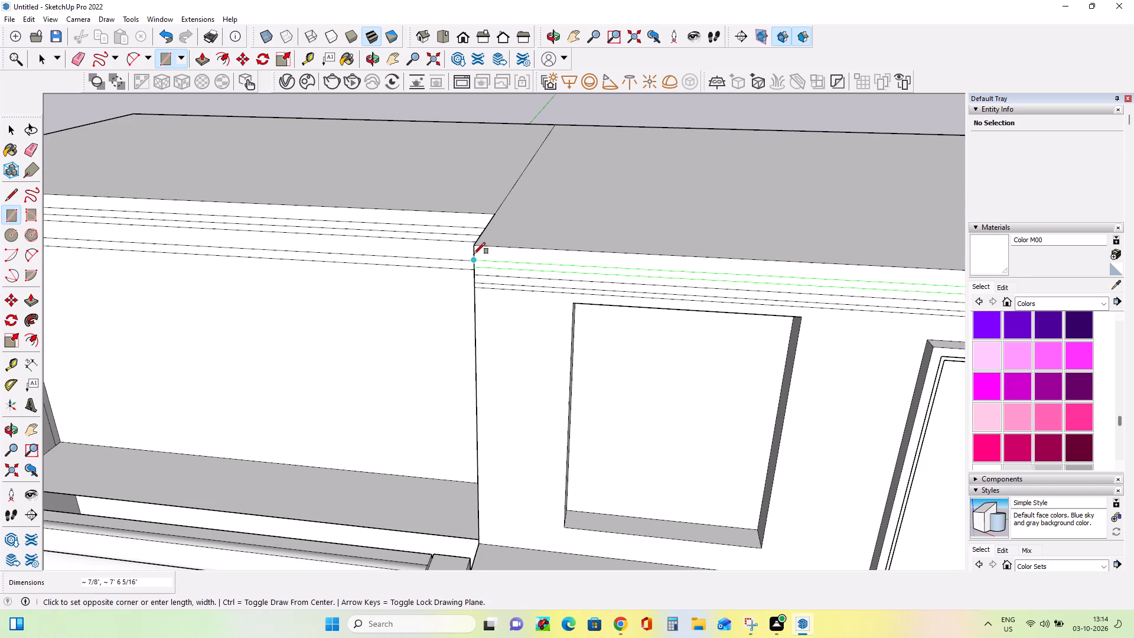
{"action": "scroll", "coordinate": [473, 254], "scroll_direction": "up", "scroll_amount": 4}
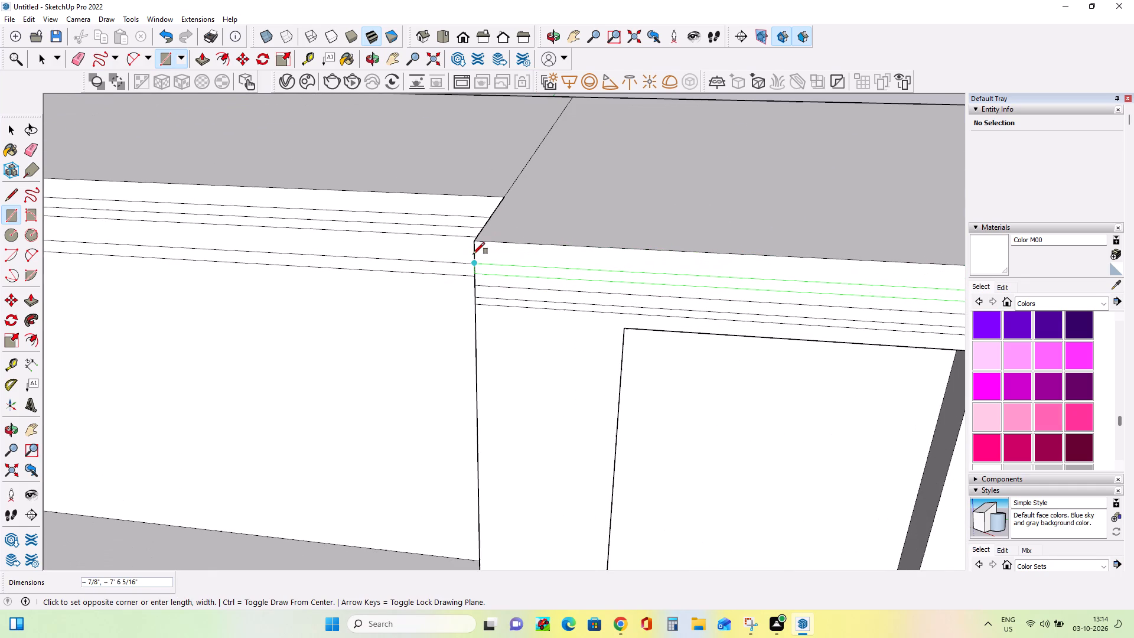
{"action": "double_click", "coordinate": [473, 253]}
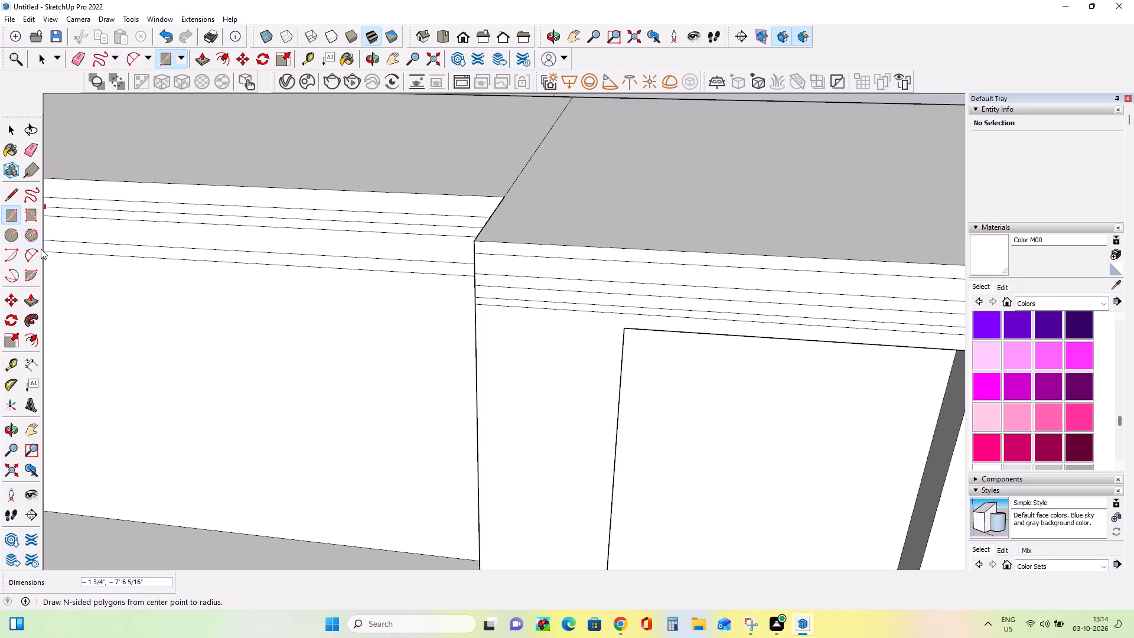
Pull the right bay's five roofline strips outward, from bottom to top, by about 1 3/16", 2 1/16", 2 11/16", 1 11/16" and 4 9/16".
{"action": "left_click", "coordinate": [32, 300]}
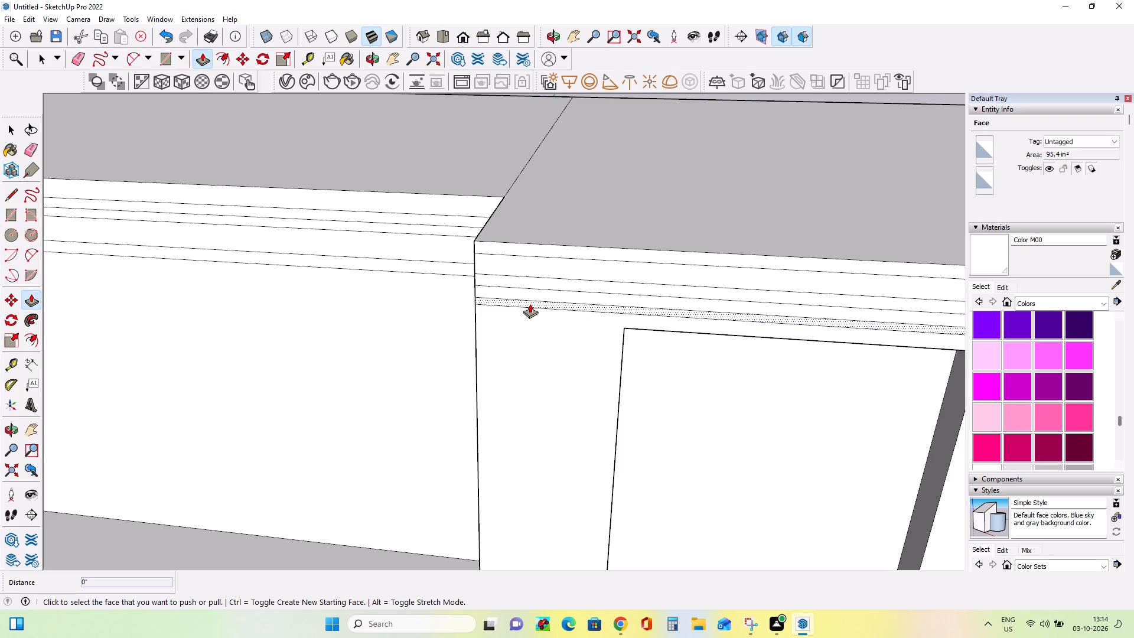
{"action": "left_click", "coordinate": [530, 304]}
{"action": "double_click", "coordinate": [529, 310]}
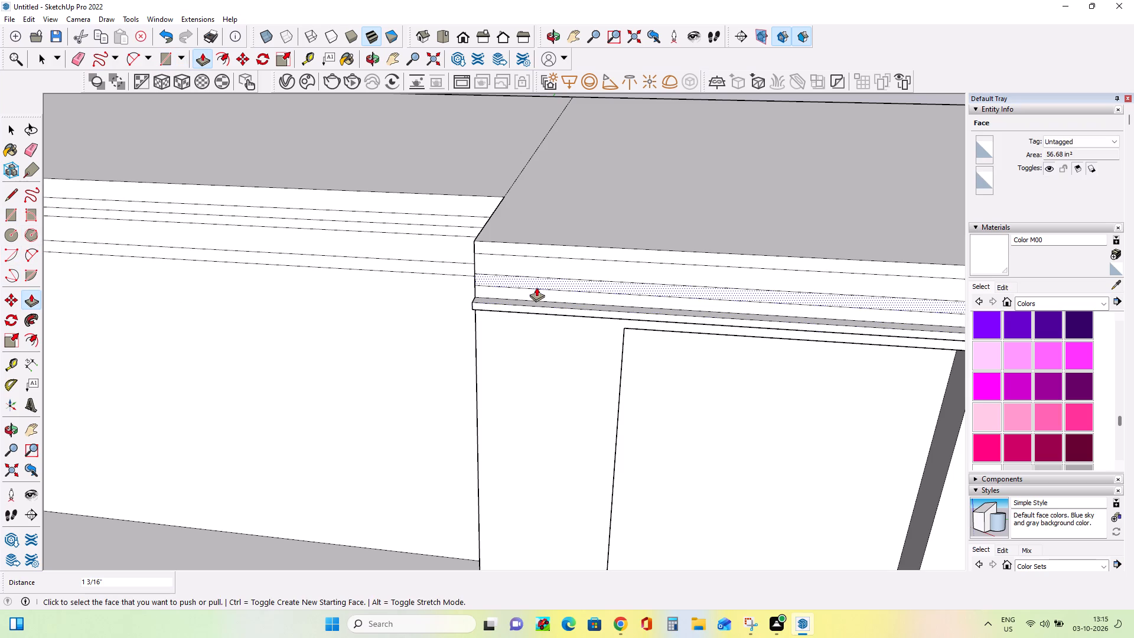
{"action": "left_click", "coordinate": [536, 290]}
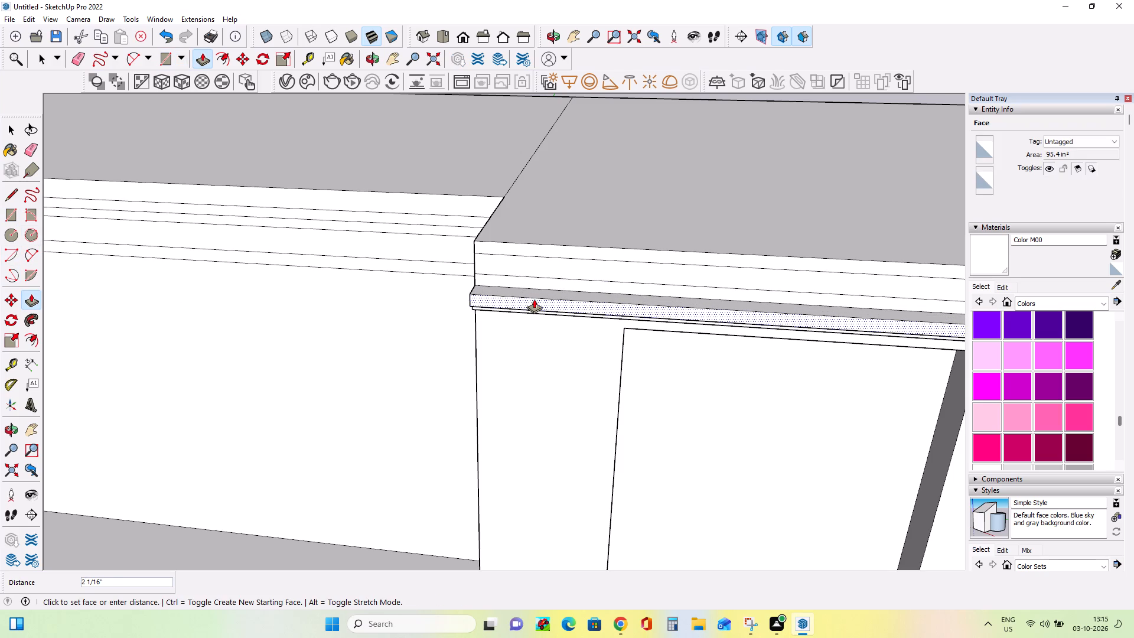
{"action": "left_click", "coordinate": [534, 299]}
{"action": "left_click", "coordinate": [538, 281]}
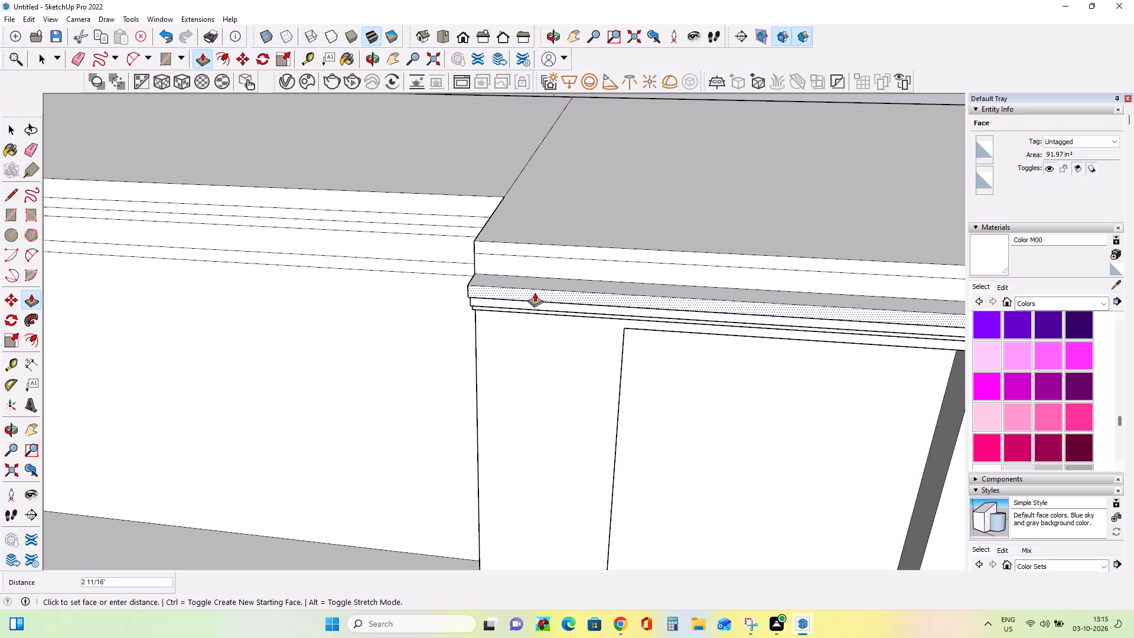
{"action": "left_click", "coordinate": [535, 292]}
{"action": "left_click", "coordinate": [542, 262]}
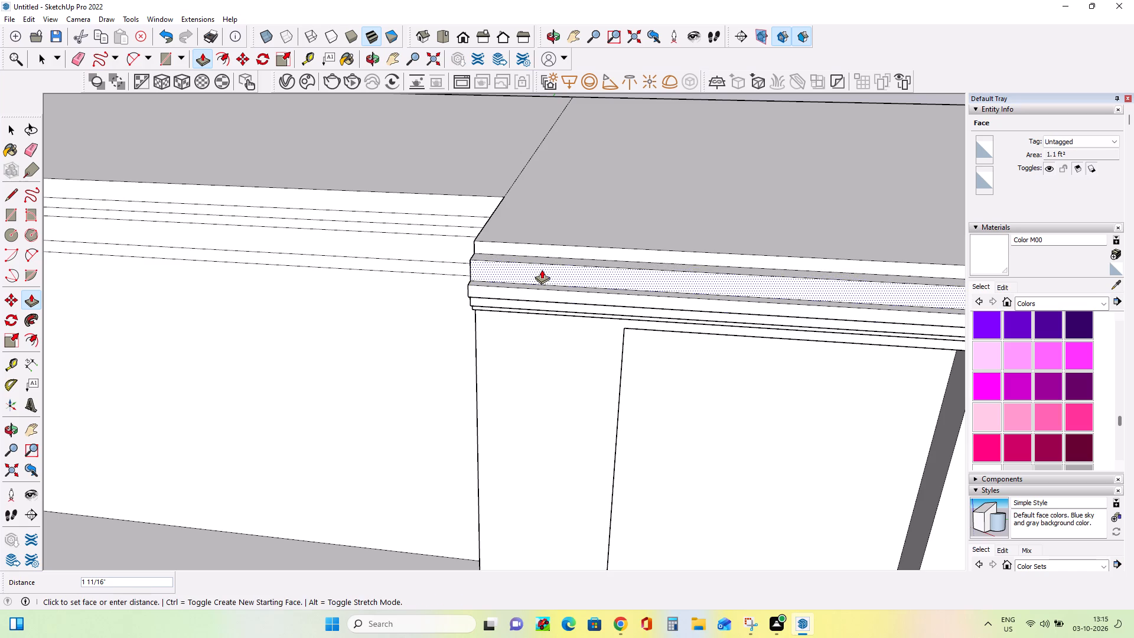
{"action": "left_click", "coordinate": [542, 269]}
{"action": "left_click", "coordinate": [549, 246]}
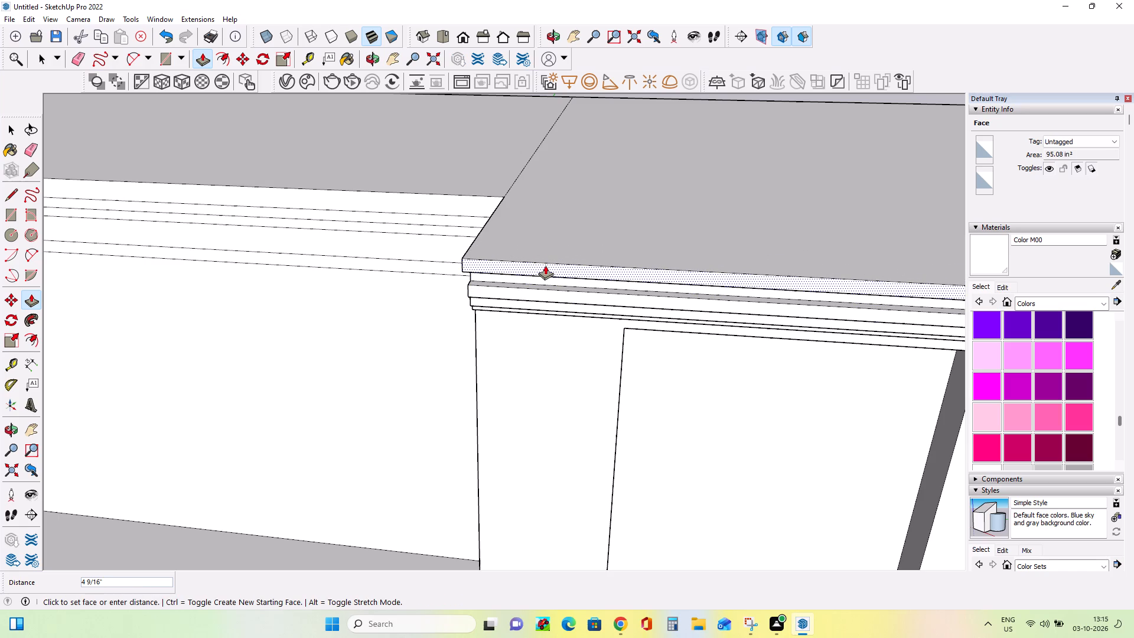
{"action": "left_click", "coordinate": [545, 265]}
{"action": "middle_click_drag", "start_coordinate": [553, 350], "coordinate": [633, 228]}
{"action": "scroll", "coordinate": [633, 229], "scroll_direction": "down", "scroll_amount": 6}
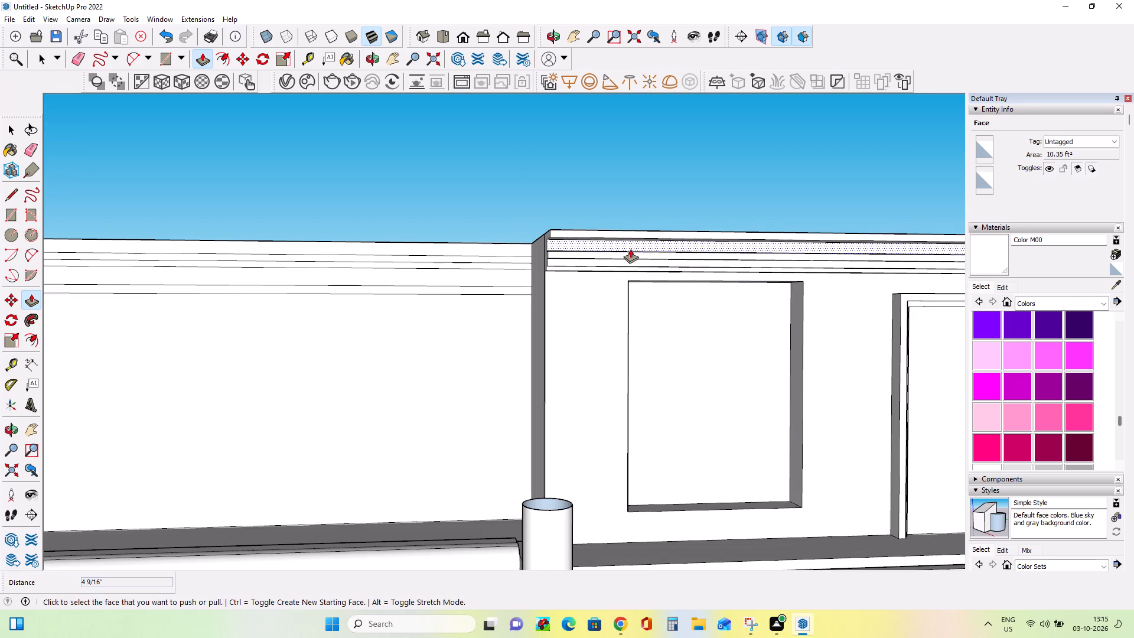
Push the underside of the right bay's top cornice strip by about 5/16".
{"action": "scroll", "coordinate": [627, 240], "scroll_direction": "up", "scroll_amount": 5}
{"action": "middle_click", "coordinate": [627, 238]}
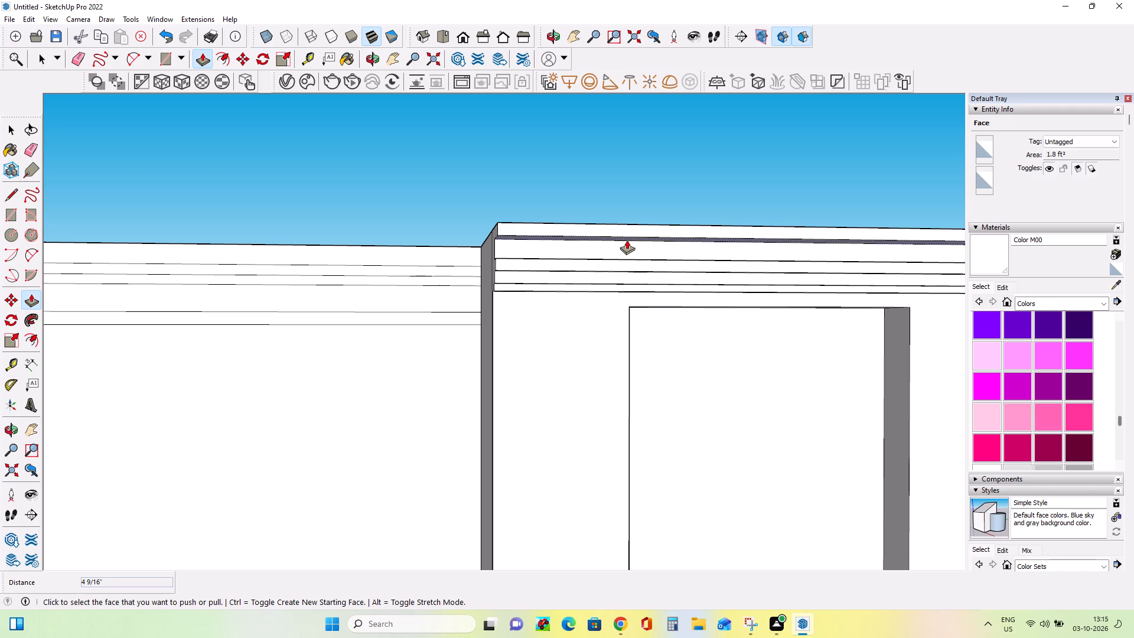
{"action": "middle_click_drag", "start_coordinate": [621, 244], "coordinate": [706, 227]}
{"action": "scroll", "coordinate": [564, 222], "scroll_direction": "up", "scroll_amount": 3}
{"action": "middle_click_drag", "start_coordinate": [559, 258], "coordinate": [563, 238]}
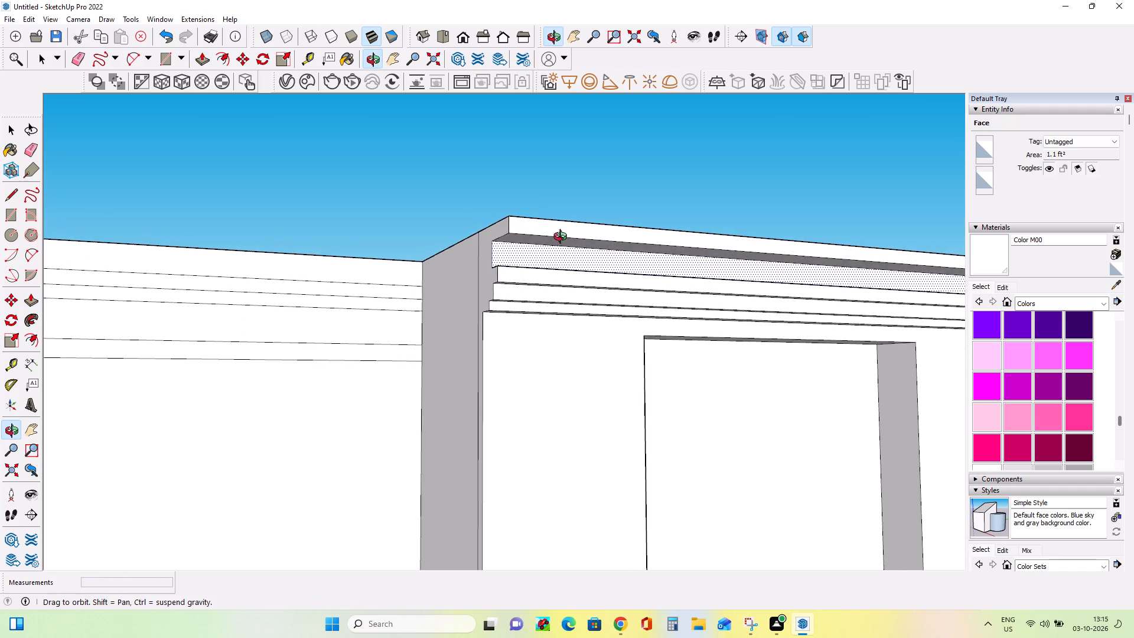
{"action": "middle_click_drag", "start_coordinate": [563, 238], "coordinate": [573, 217]}
{"action": "left_click", "coordinate": [566, 231]}
{"action": "left_click", "coordinate": [565, 227]}
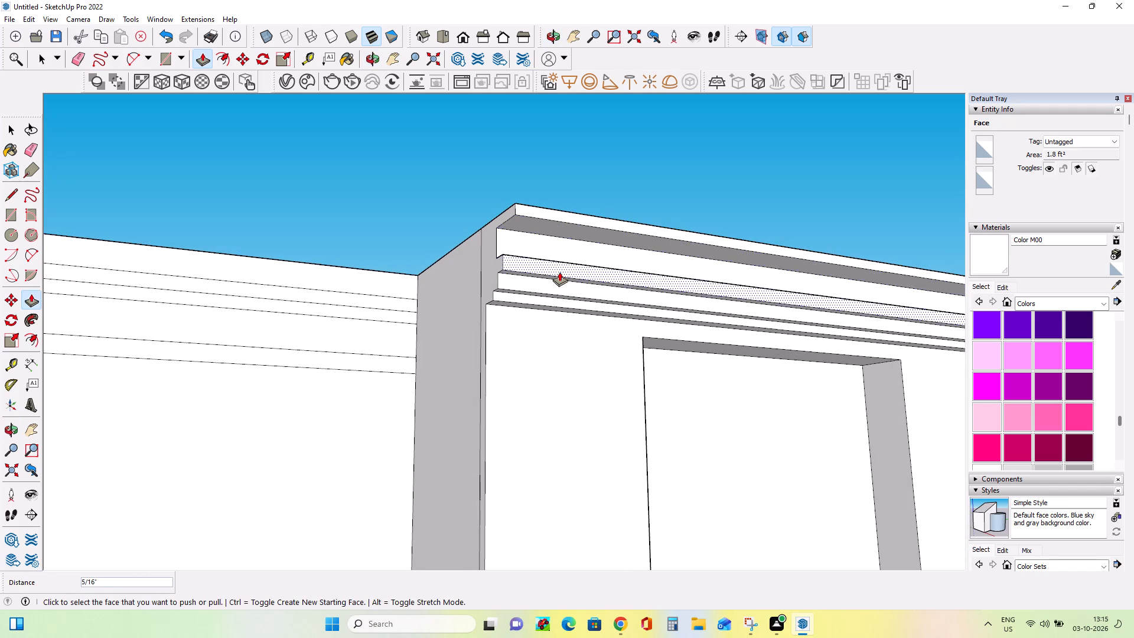
Pull the middle bay's lowest roofline strip outward by about 1' 11/16", in line with the right bay's wall.
{"action": "middle_click_drag", "start_coordinate": [557, 279], "coordinate": [511, 359]}
{"action": "scroll", "coordinate": [501, 362], "scroll_direction": "down", "scroll_amount": 16}
{"action": "scroll", "coordinate": [611, 374], "scroll_direction": "down", "scroll_amount": 5}
{"action": "middle_click_drag", "start_coordinate": [656, 396], "coordinate": [567, 380]}
{"action": "scroll", "coordinate": [500, 347], "scroll_direction": "up", "scroll_amount": 7}
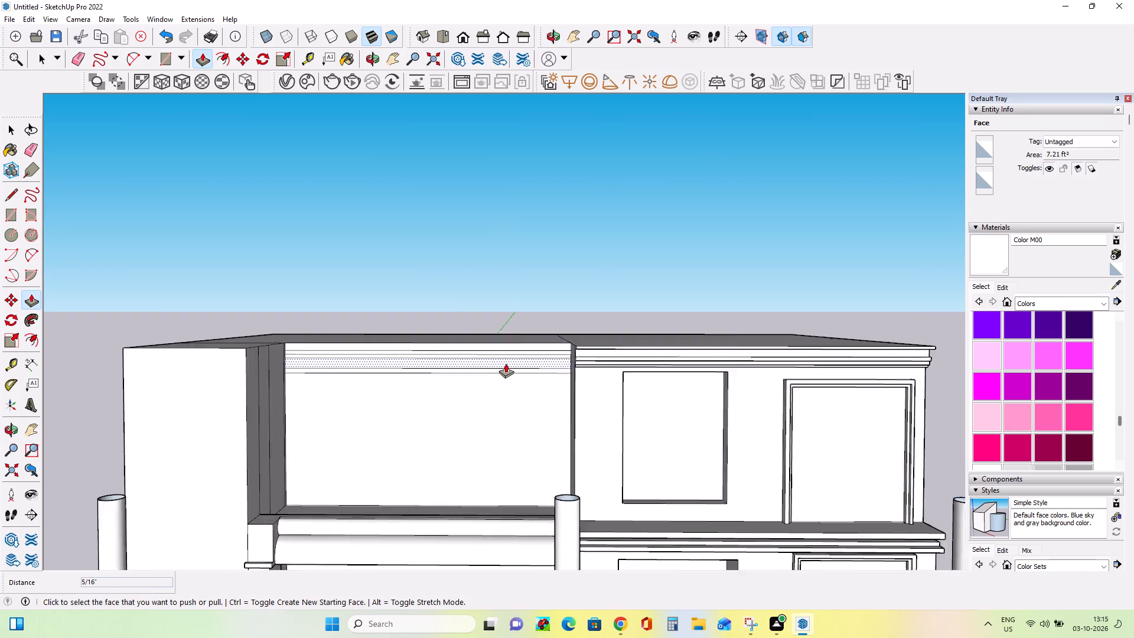
{"action": "scroll", "coordinate": [506, 363], "scroll_direction": "up", "scroll_amount": 2}
{"action": "left_click", "coordinate": [510, 373]}
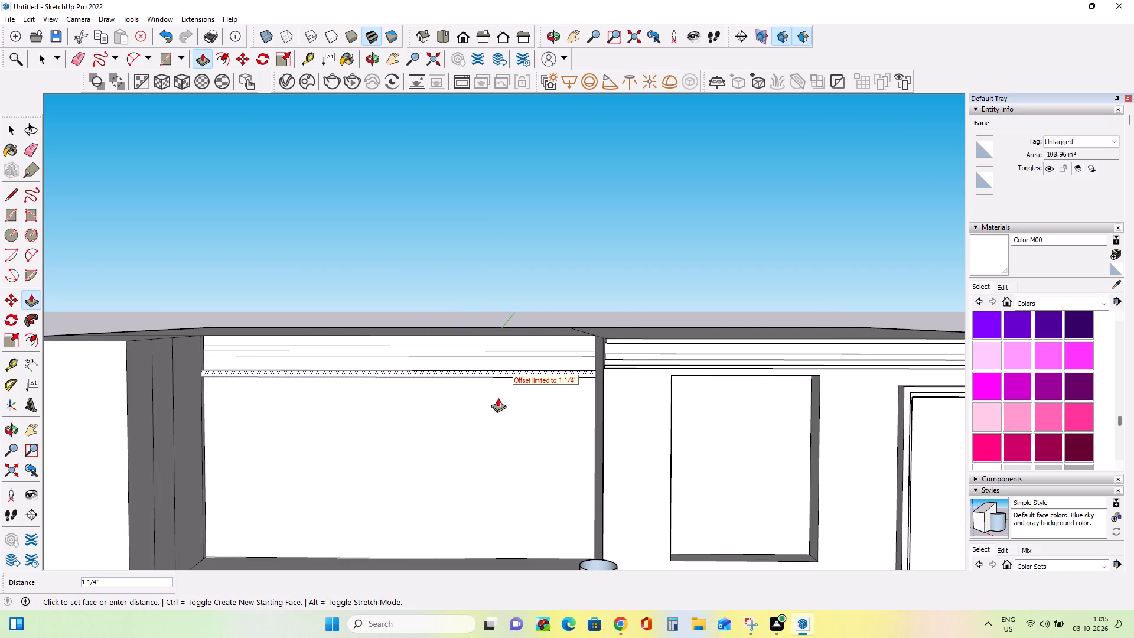
{"action": "left_click", "coordinate": [509, 375]}
{"action": "left_click", "coordinate": [504, 371]}
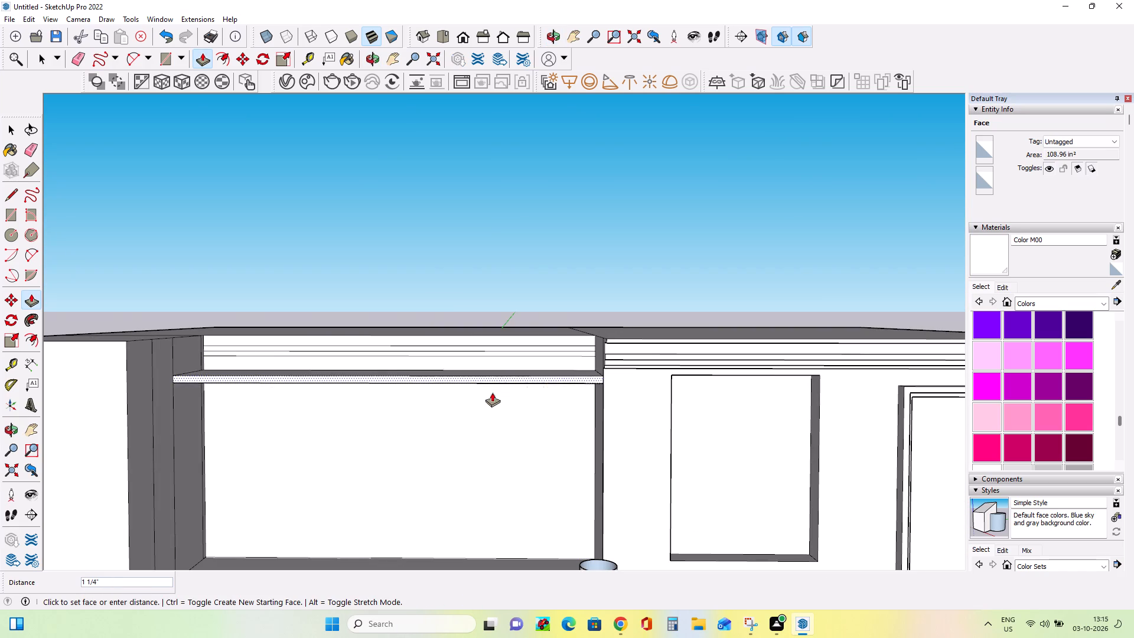
{"action": "left_click", "coordinate": [620, 386]}
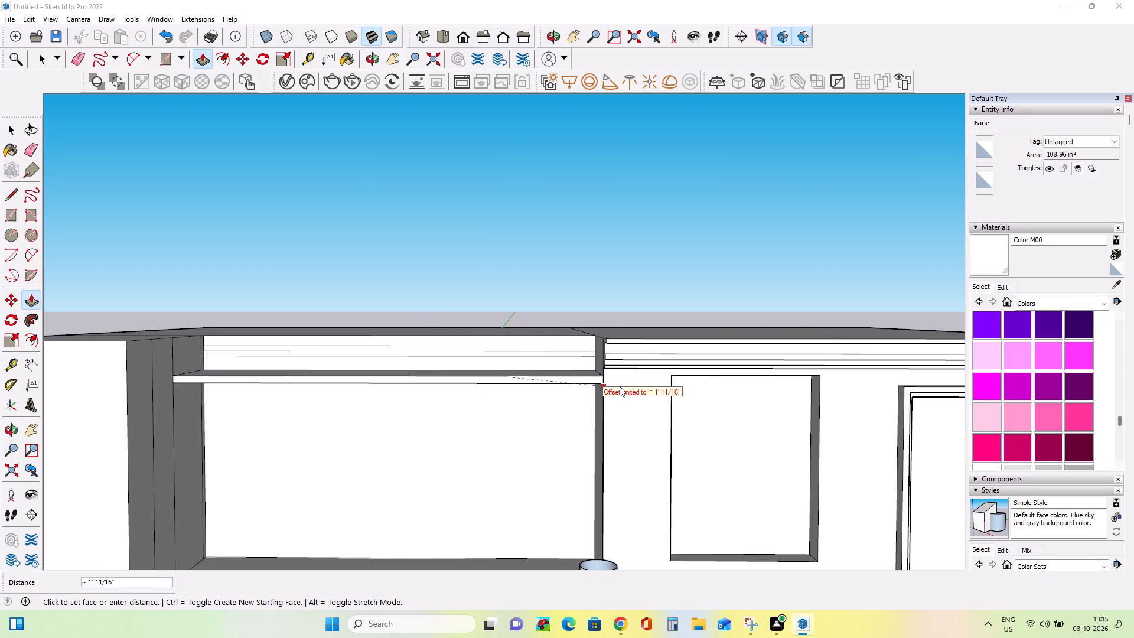
{"action": "middle_click_drag", "start_coordinate": [628, 377], "coordinate": [554, 444]}
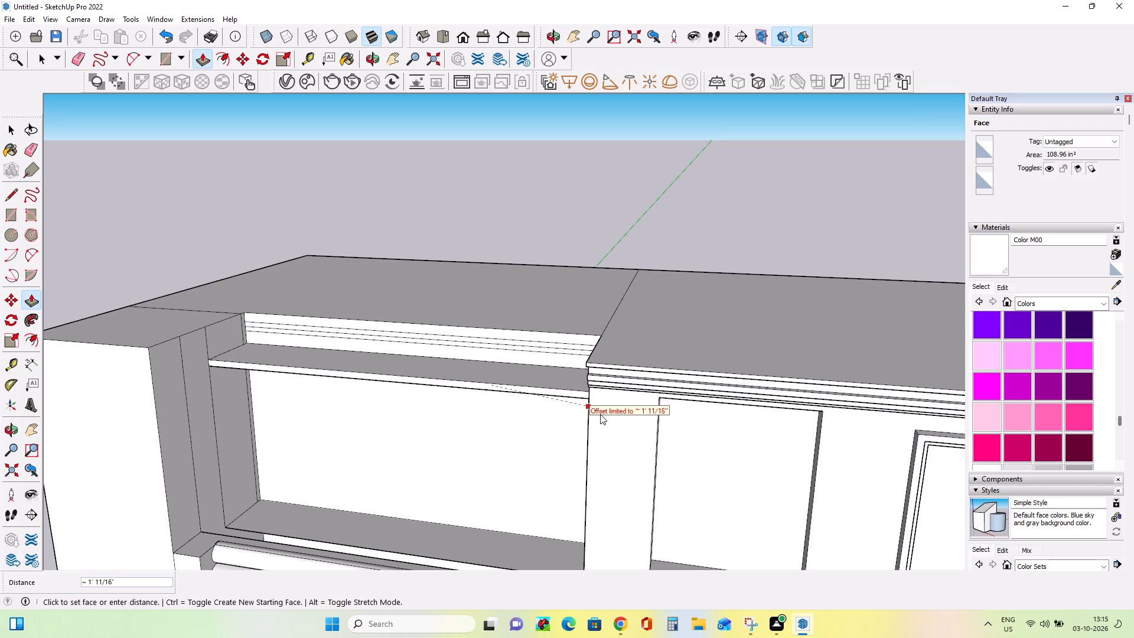
{"action": "double_click", "coordinate": [601, 414]}
{"action": "triple_click", "coordinate": [597, 409]}
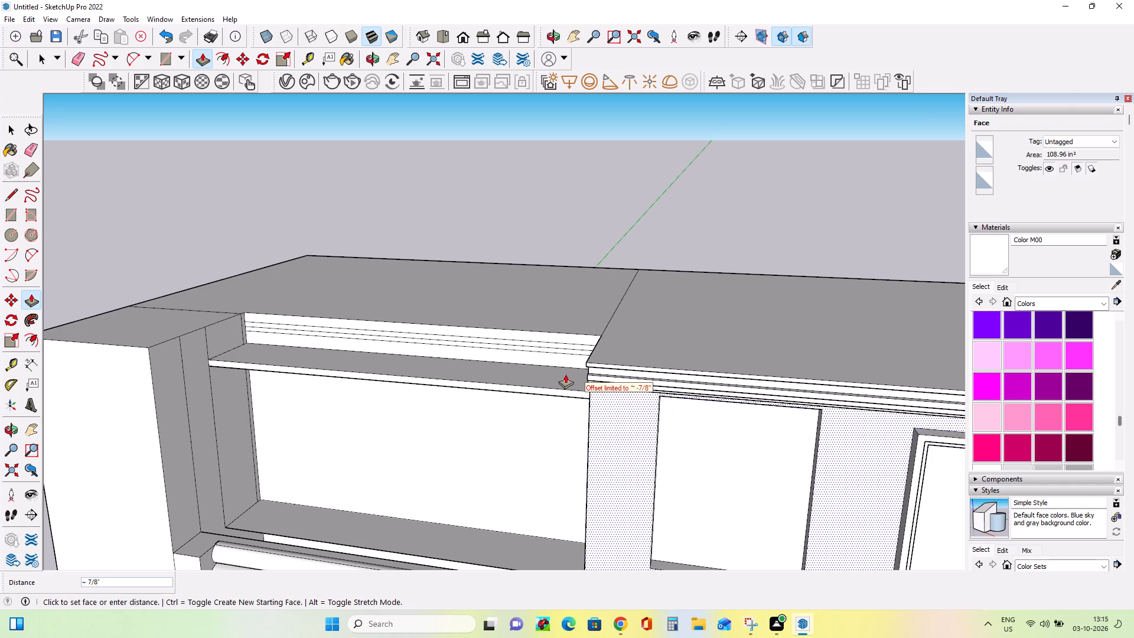
{"action": "key", "text": "Escape"}
Pull the middle bay's second roofline strip outward, with a final pull of about 9 5/8", keeping it behind the lowest strip.
{"action": "left_click", "coordinate": [539, 354]}
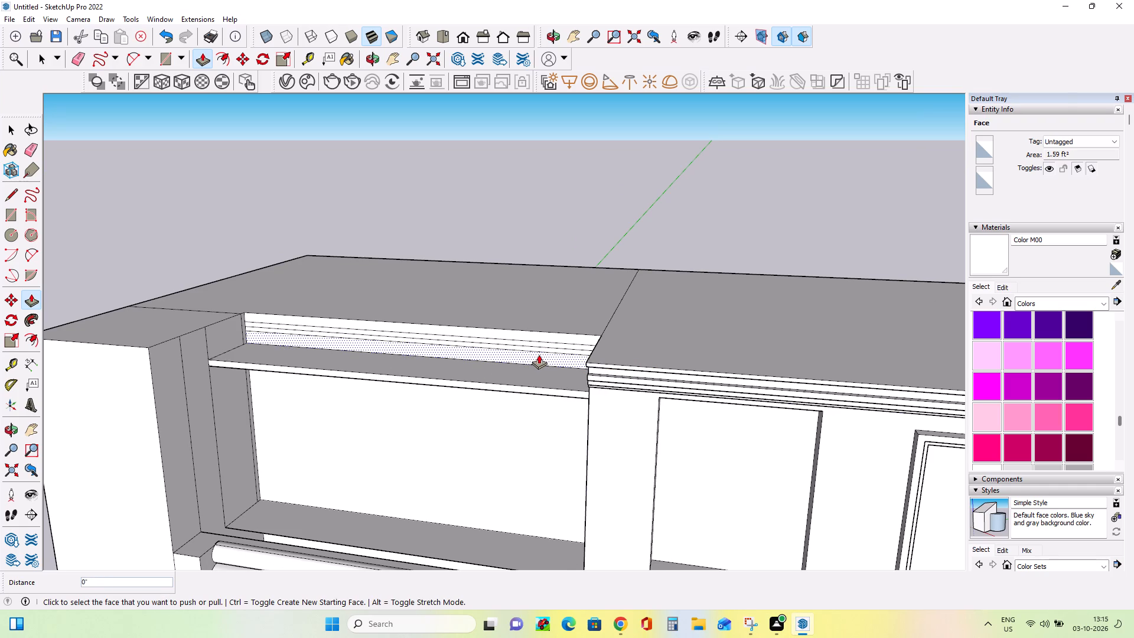
{"action": "left_click", "coordinate": [534, 369]}
{"action": "double_click", "coordinate": [529, 362]}
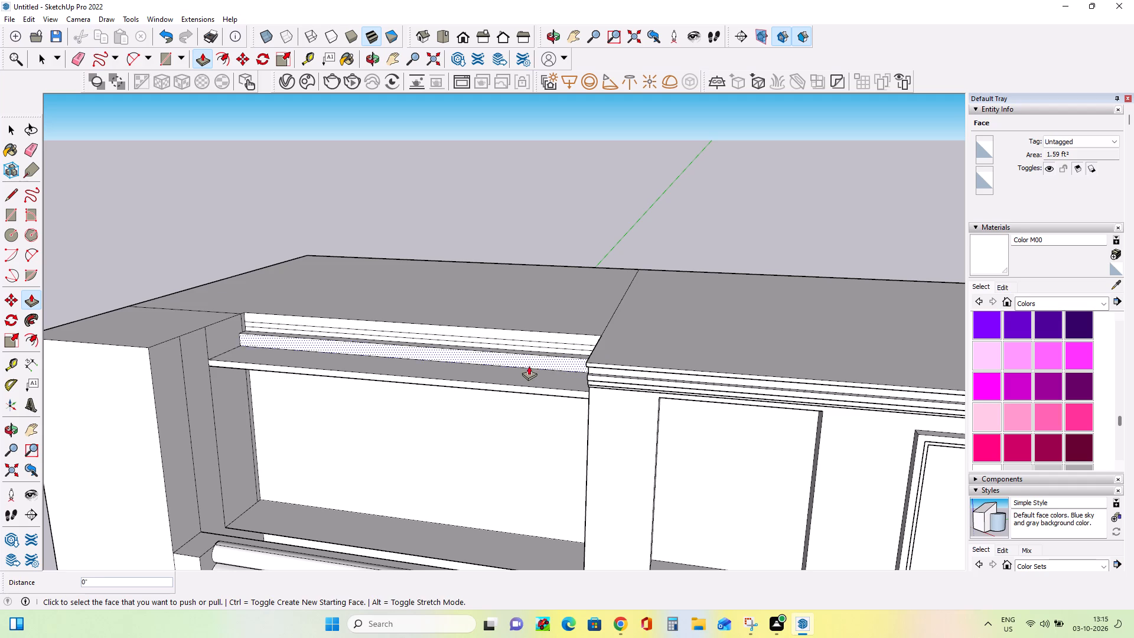
{"action": "left_click", "coordinate": [532, 357]}
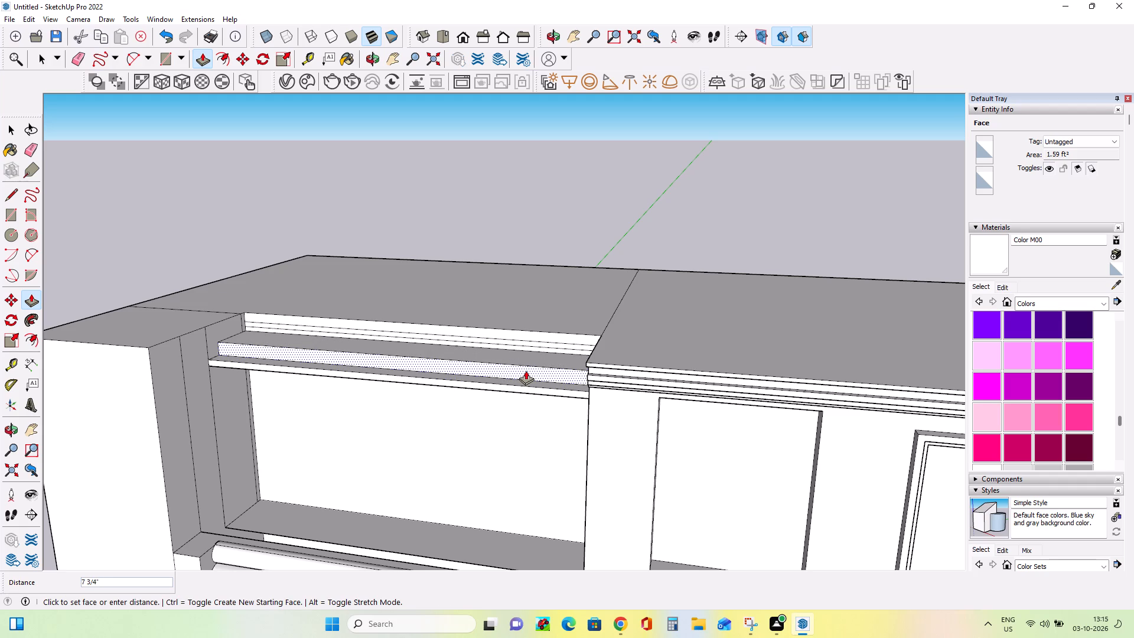
{"action": "left_click", "coordinate": [526, 375]}
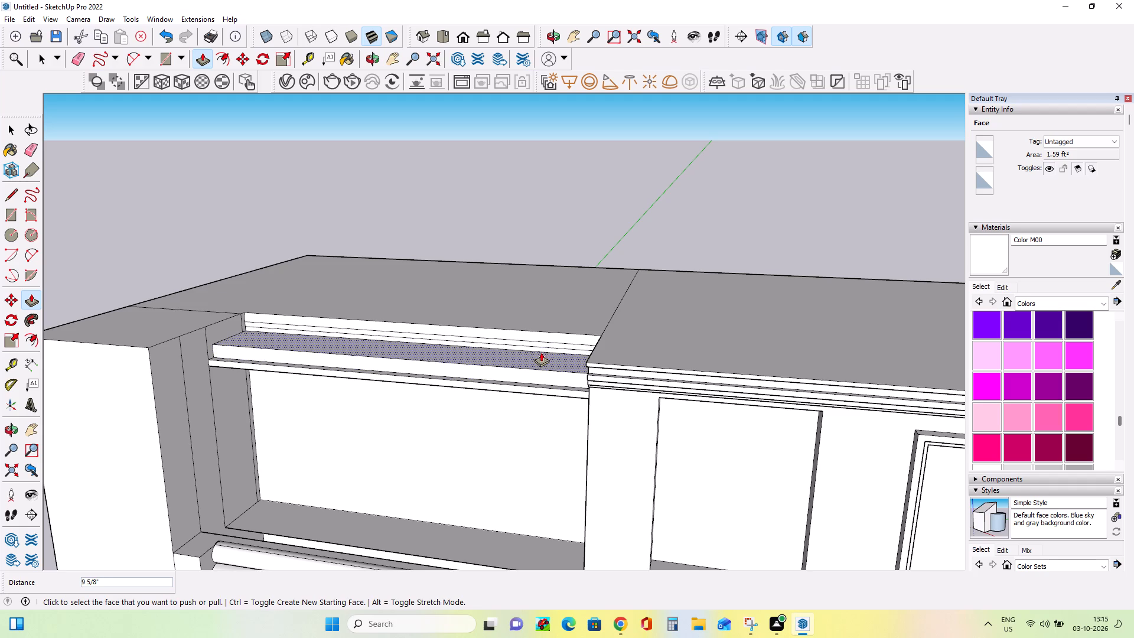
Pull the middle bay's third and fourth roofline strips outward by about 1' 11/16" each.
{"action": "double_click", "coordinate": [541, 351]}
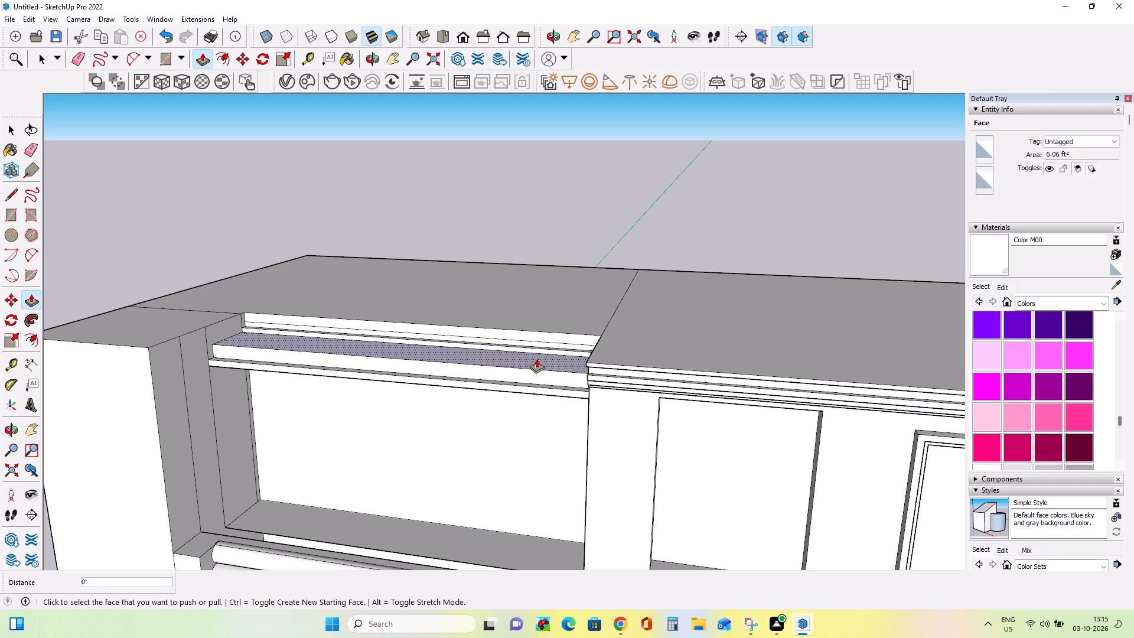
{"action": "left_click", "coordinate": [536, 359]}
{"action": "key", "text": "Escape"}
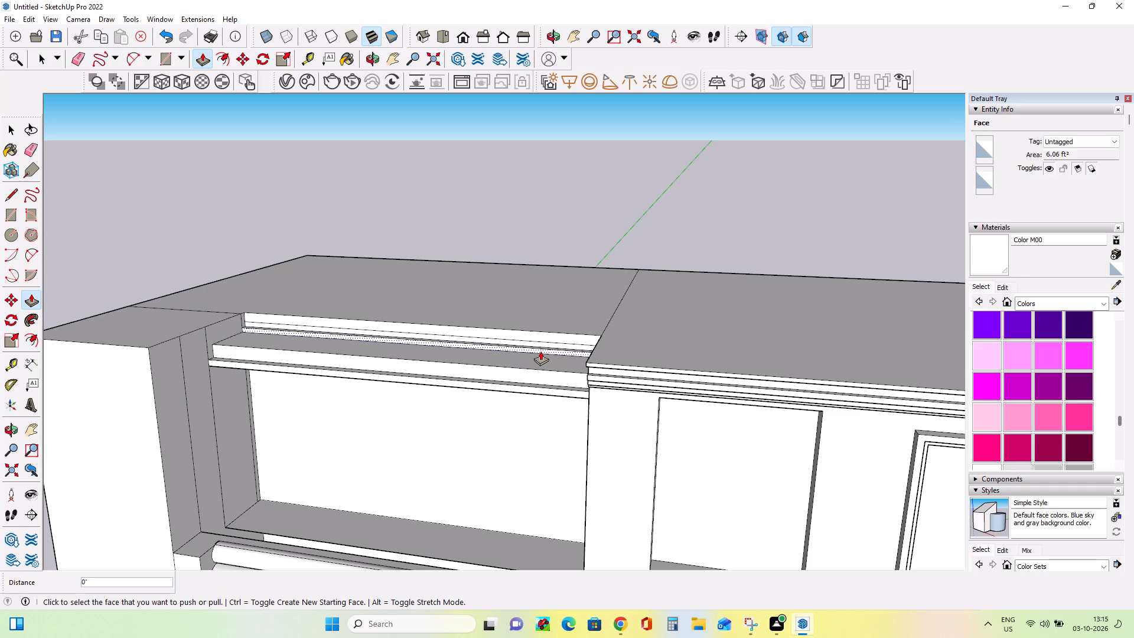
{"action": "left_click", "coordinate": [541, 352]}
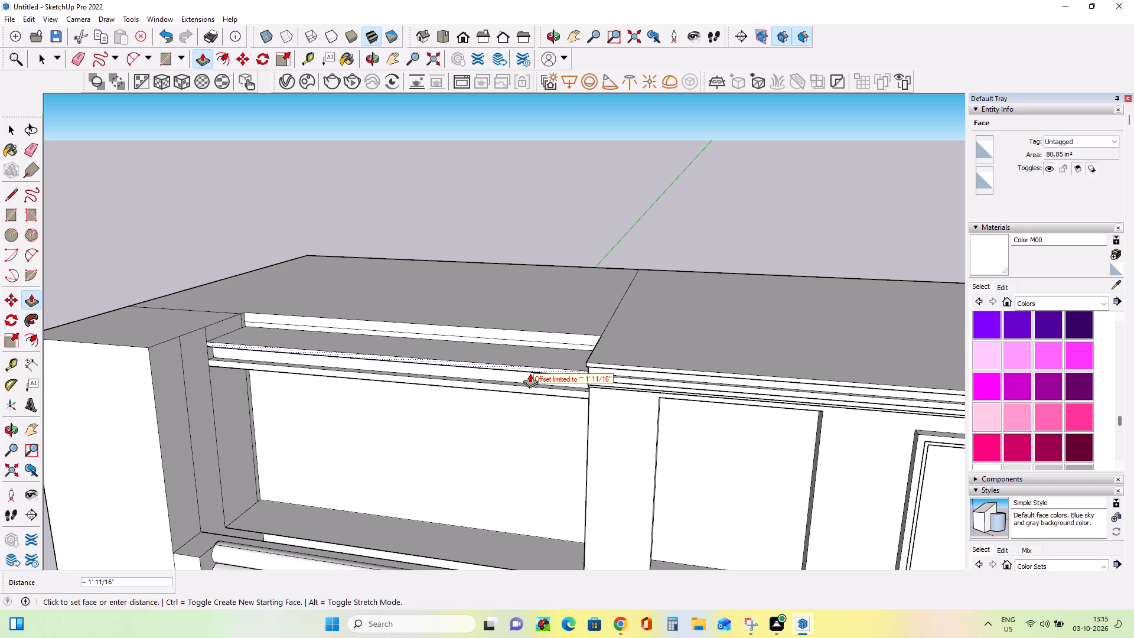
{"action": "left_click", "coordinate": [530, 373]}
{"action": "left_click", "coordinate": [552, 347]}
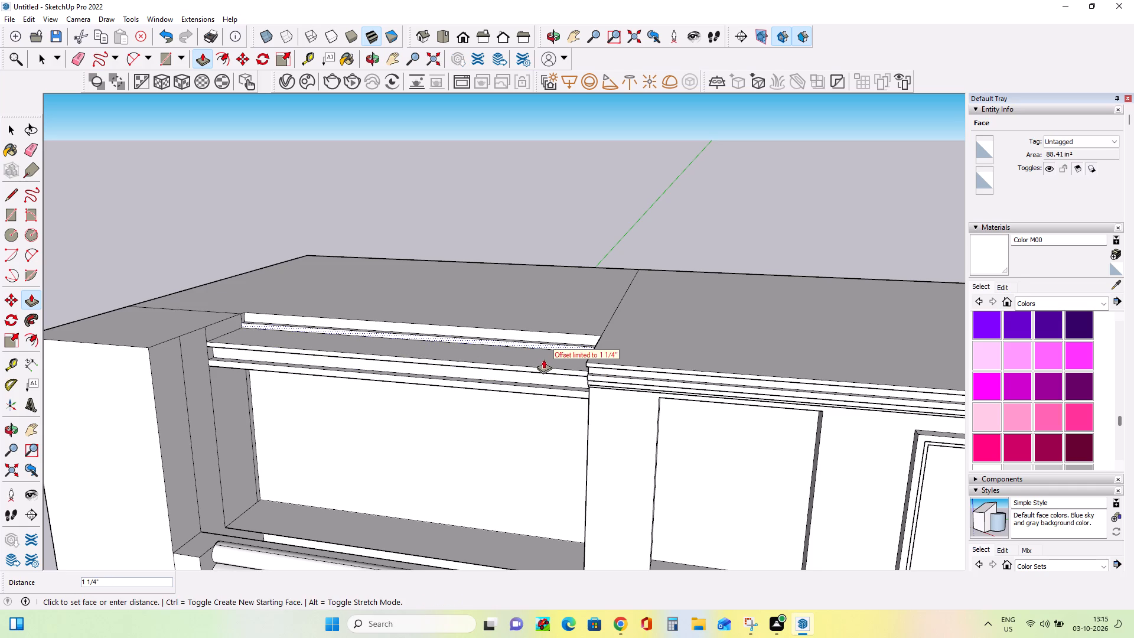
{"action": "left_click", "coordinate": [543, 360]}
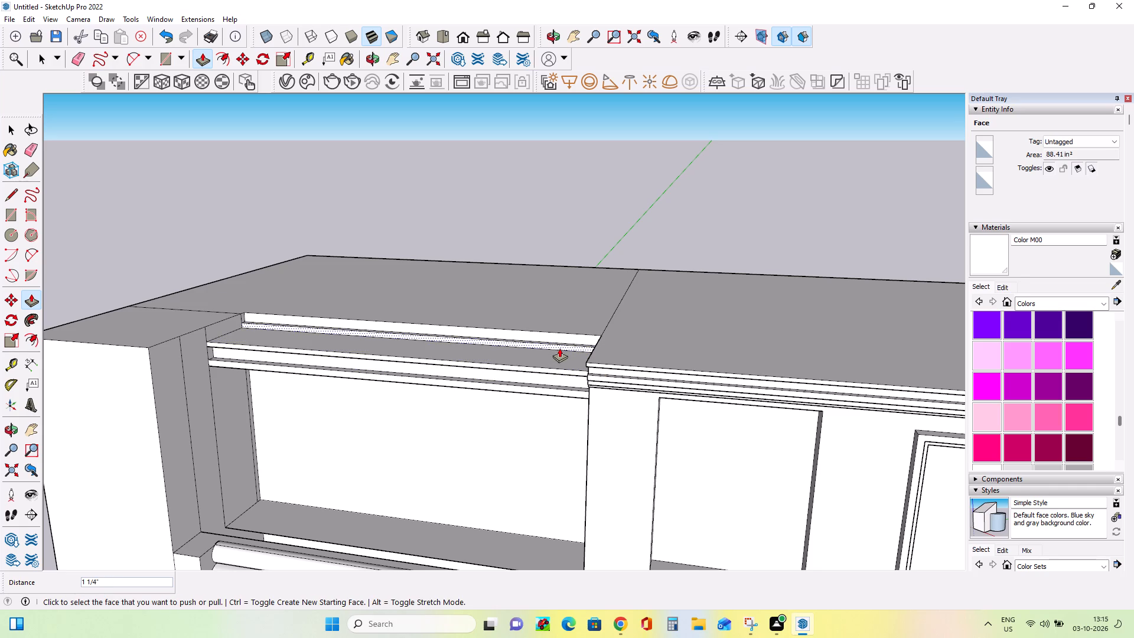
{"action": "left_click", "coordinate": [559, 348]}
{"action": "left_click", "coordinate": [546, 369]}
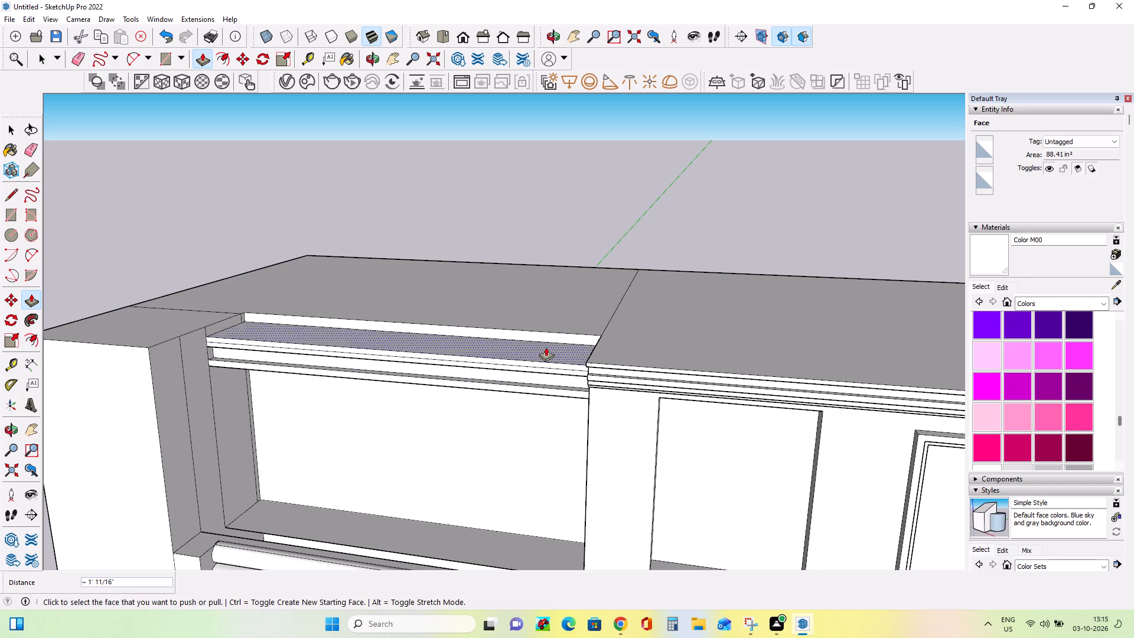
Pull the middle bay's top roofline strip outward by about 1' 1 15/16", and by about 2 9/16" more to meet the right bay's cornice.
{"action": "left_click", "coordinate": [549, 334]}
{"action": "left_click", "coordinate": [528, 359]}
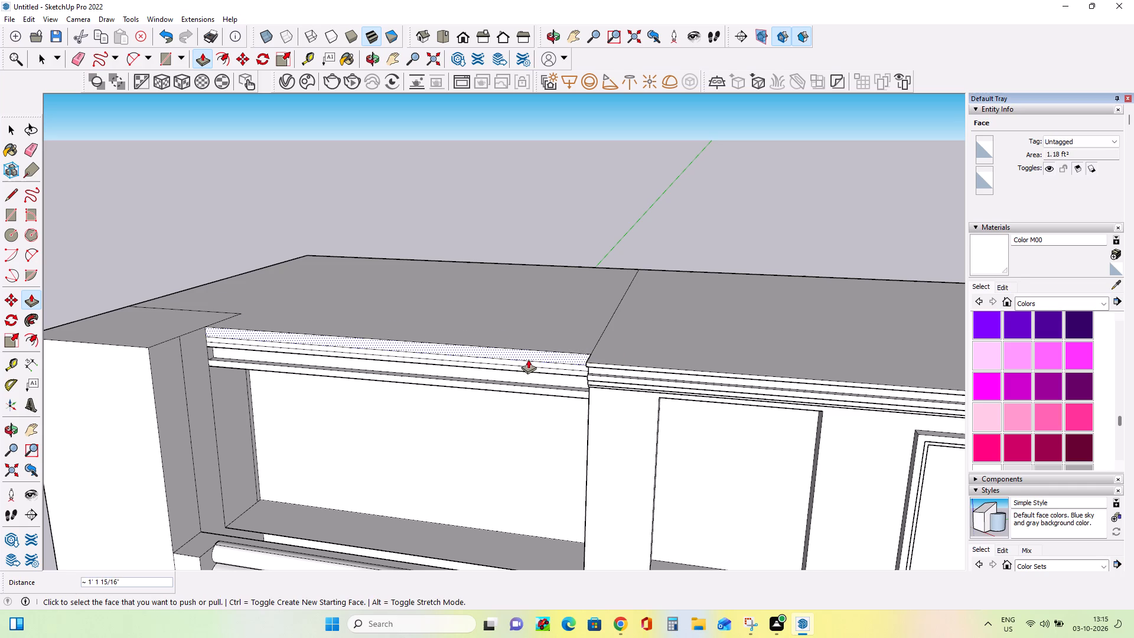
{"action": "middle_click_drag", "start_coordinate": [548, 347], "coordinate": [629, 245]}
{"action": "scroll", "coordinate": [569, 338], "scroll_direction": "up", "scroll_amount": 4}
{"action": "left_click", "coordinate": [570, 330]}
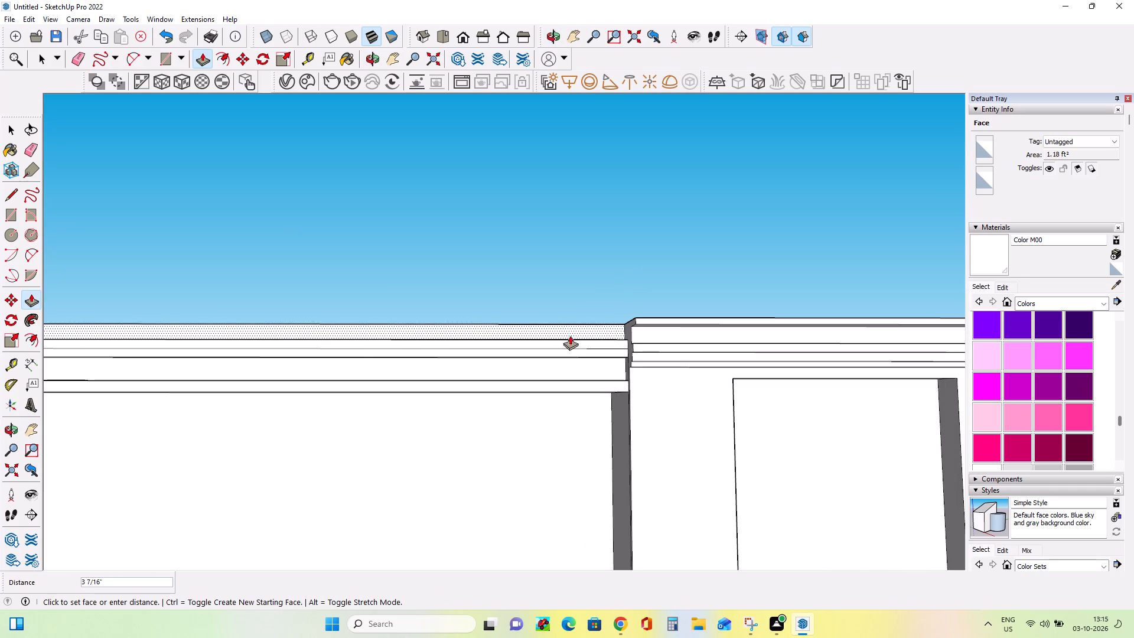
{"action": "left_click", "coordinate": [615, 334]}
{"action": "left_click", "coordinate": [574, 324]}
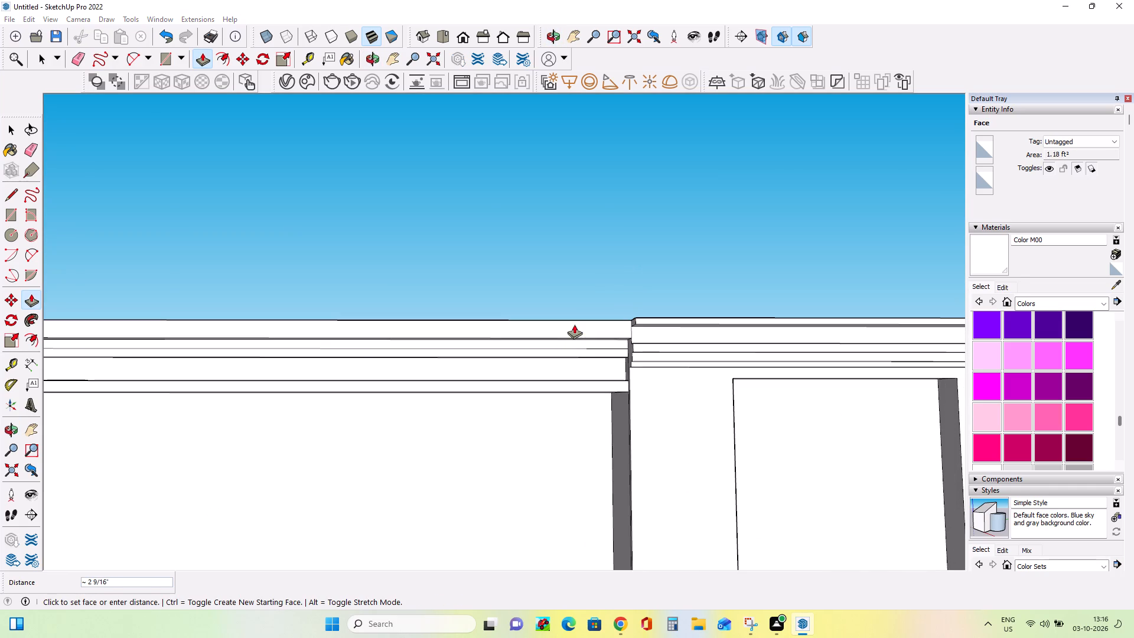
Raise the underside of the middle bay's top cornice strip by about 1 3/8".
{"action": "scroll", "coordinate": [607, 341], "scroll_direction": "up", "scroll_amount": 1}
{"action": "middle_click_drag", "start_coordinate": [605, 338], "coordinate": [616, 218]}
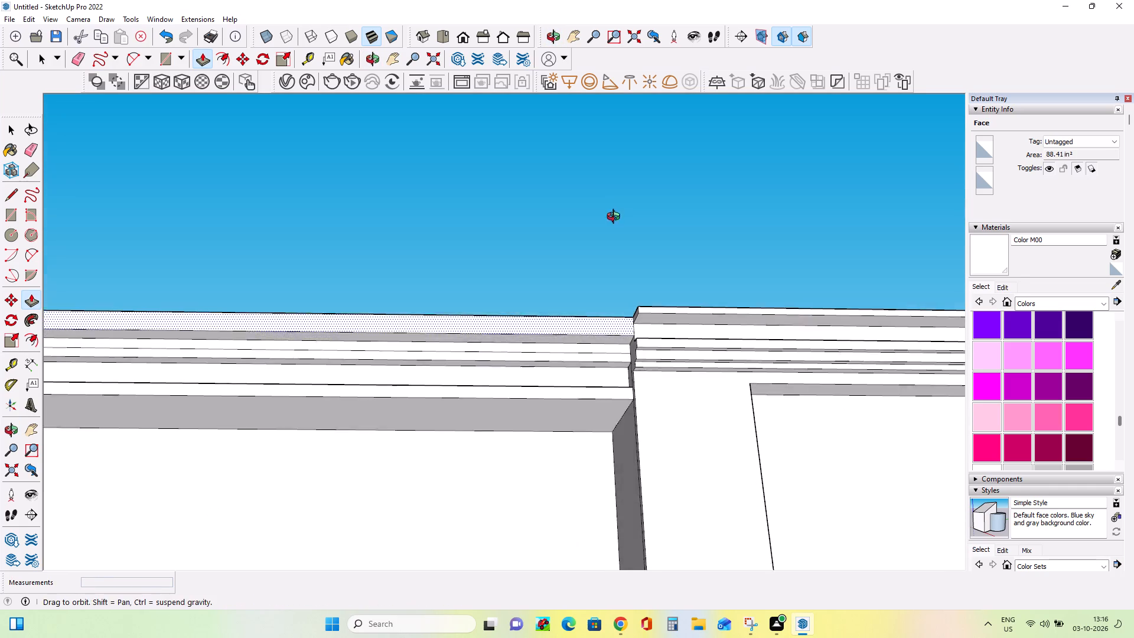
{"action": "middle_click_drag", "start_coordinate": [616, 218], "coordinate": [616, 215]}
{"action": "left_click", "coordinate": [603, 336]}
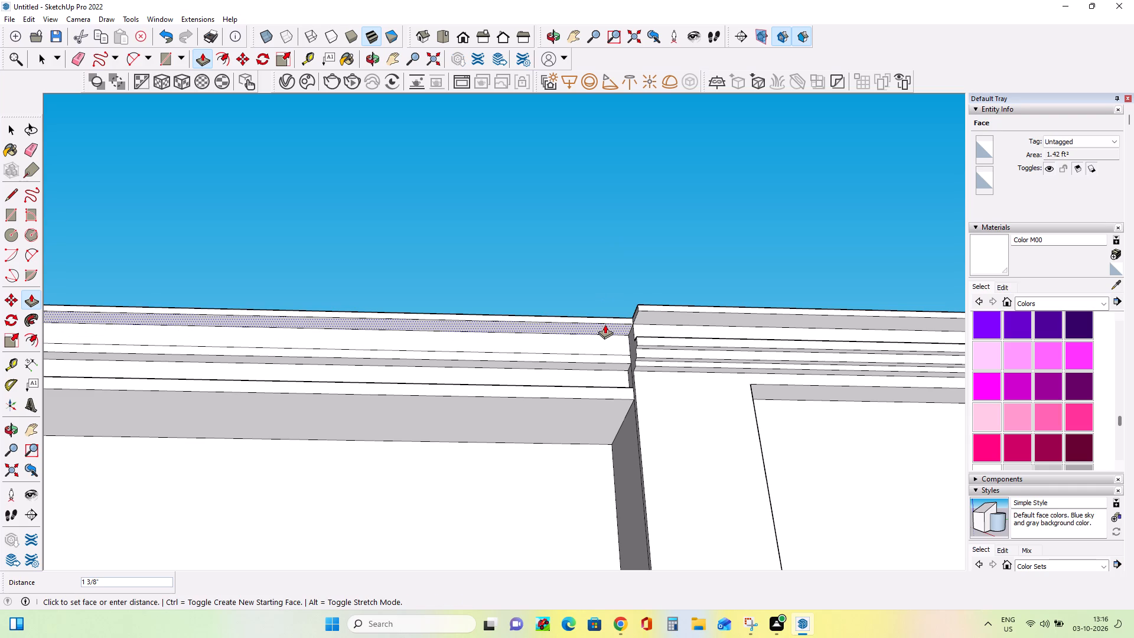
{"action": "left_click", "coordinate": [605, 324]}
Draw a rectangle about 7' 3 9/16" by 7' 6 5/16" on the right bay's roof, set back from the front edge and reaching the rear corner.
{"action": "middle_click_drag", "start_coordinate": [665, 362], "coordinate": [564, 464]}
{"action": "scroll", "coordinate": [585, 454], "scroll_direction": "down", "scroll_amount": 12}
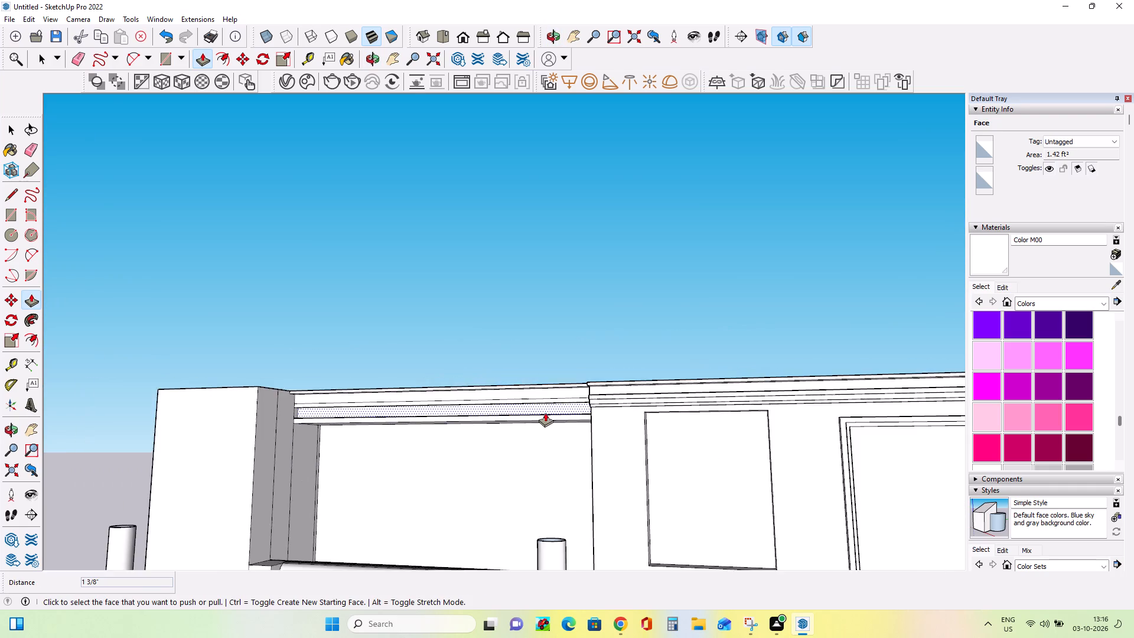
{"action": "scroll", "coordinate": [545, 412], "scroll_direction": "down", "scroll_amount": 7}
{"action": "middle_click_drag", "start_coordinate": [582, 432], "coordinate": [581, 452]}
{"action": "scroll", "coordinate": [582, 434], "scroll_direction": "down", "scroll_amount": 1}
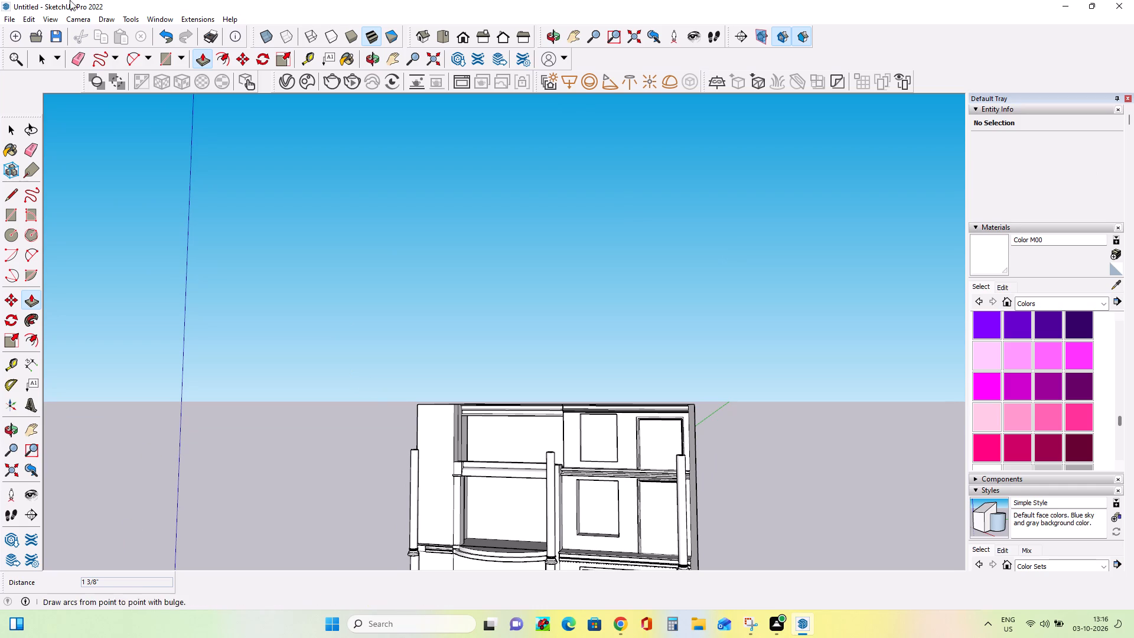
{"action": "left_click", "coordinate": [24, 428]}
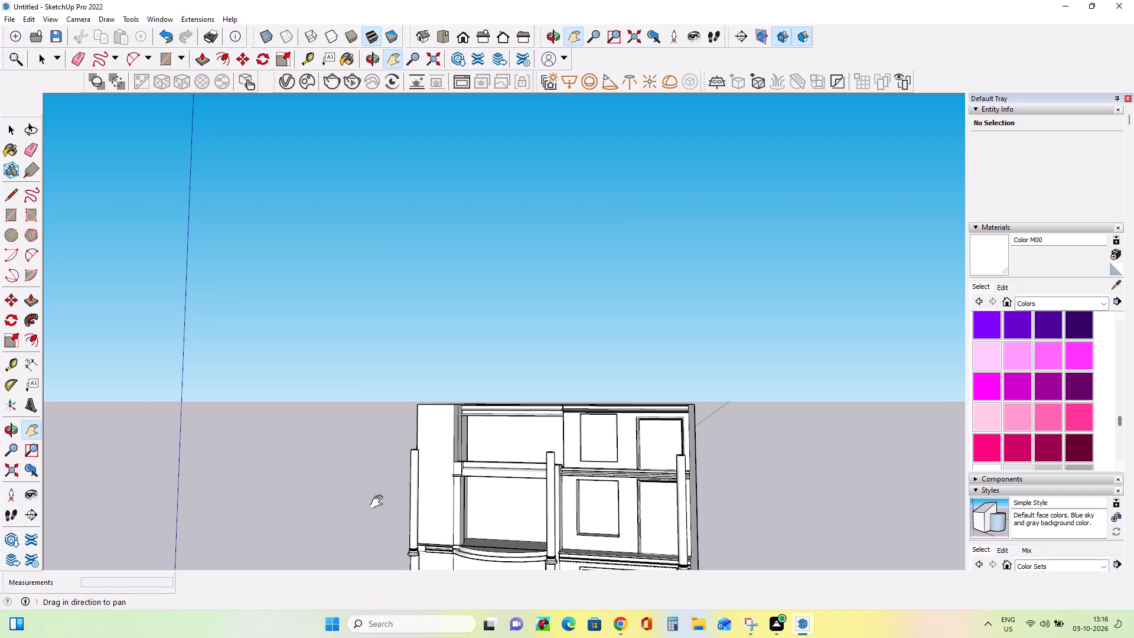
{"action": "left_click_drag", "start_coordinate": [383, 501], "coordinate": [374, 223]}
{"action": "middle_click_drag", "start_coordinate": [516, 418], "coordinate": [579, 557]}
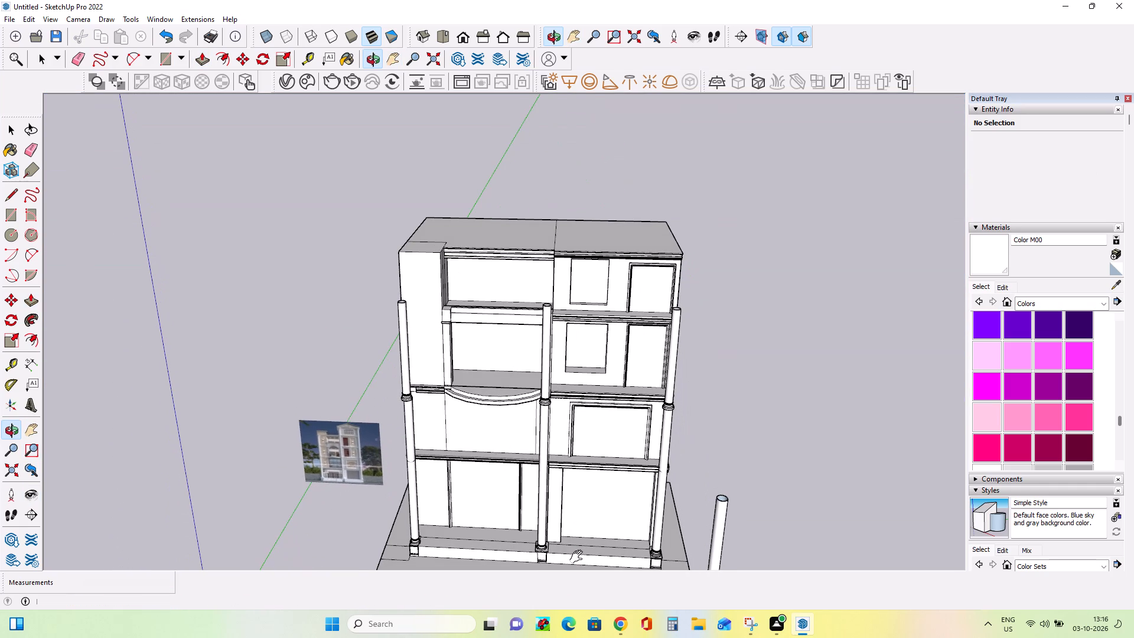
{"action": "middle_click_drag", "start_coordinate": [461, 452], "coordinate": [430, 555]}
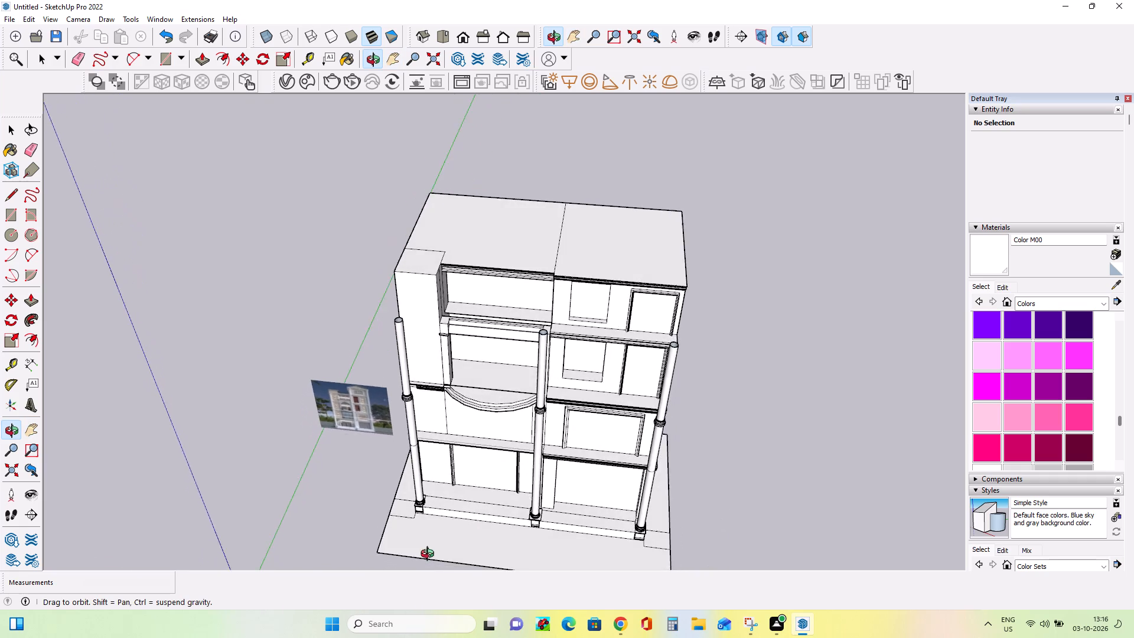
{"action": "middle_click_drag", "start_coordinate": [430, 555], "coordinate": [416, 565]}
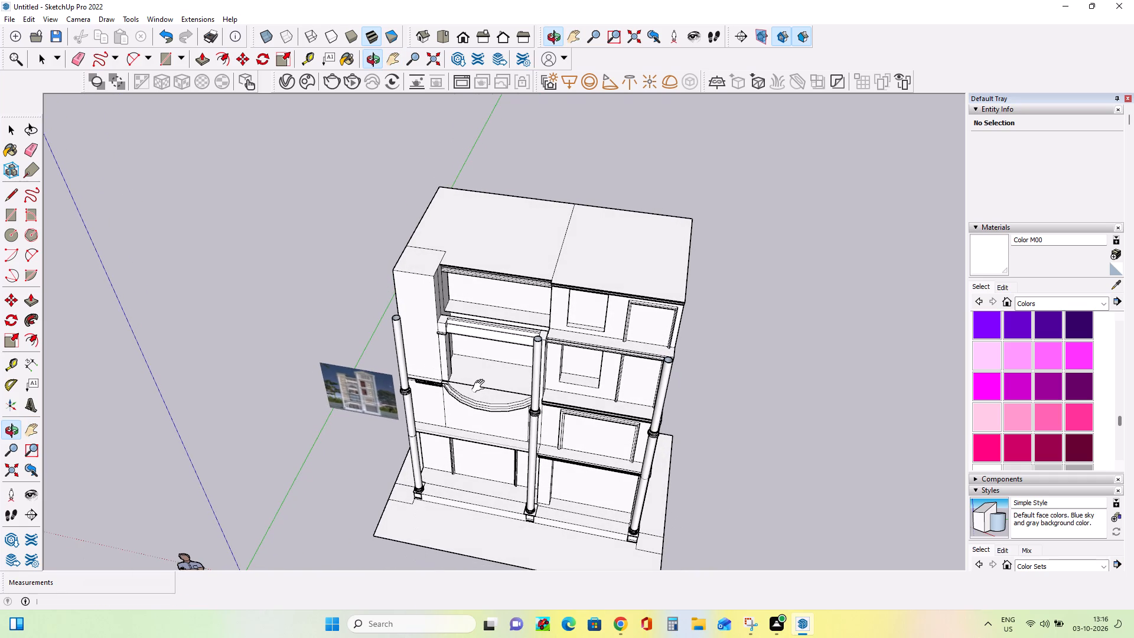
{"action": "left_click", "coordinate": [14, 211]}
{"action": "middle_click_drag", "start_coordinate": [536, 334], "coordinate": [526, 370]}
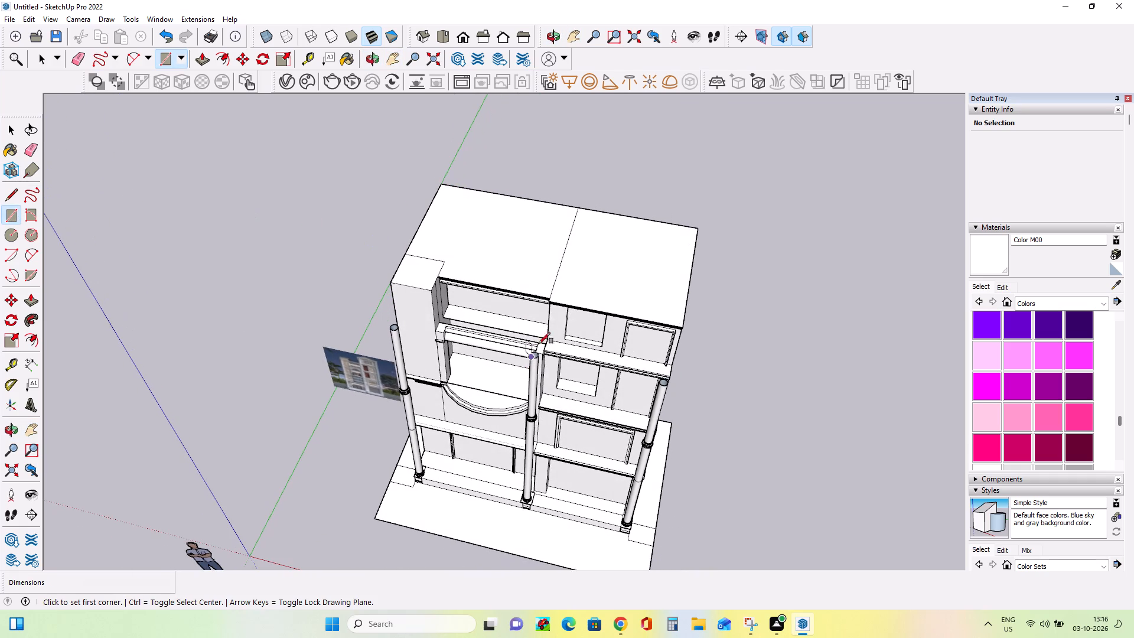
{"action": "left_click", "coordinate": [555, 288]}
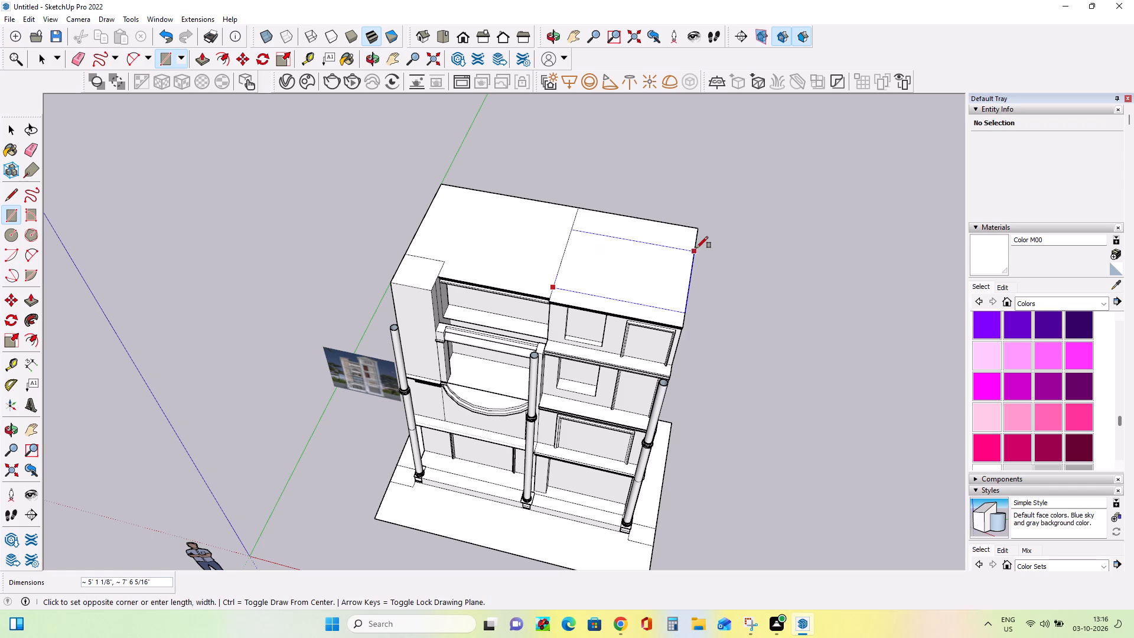
{"action": "left_click", "coordinate": [698, 232]}
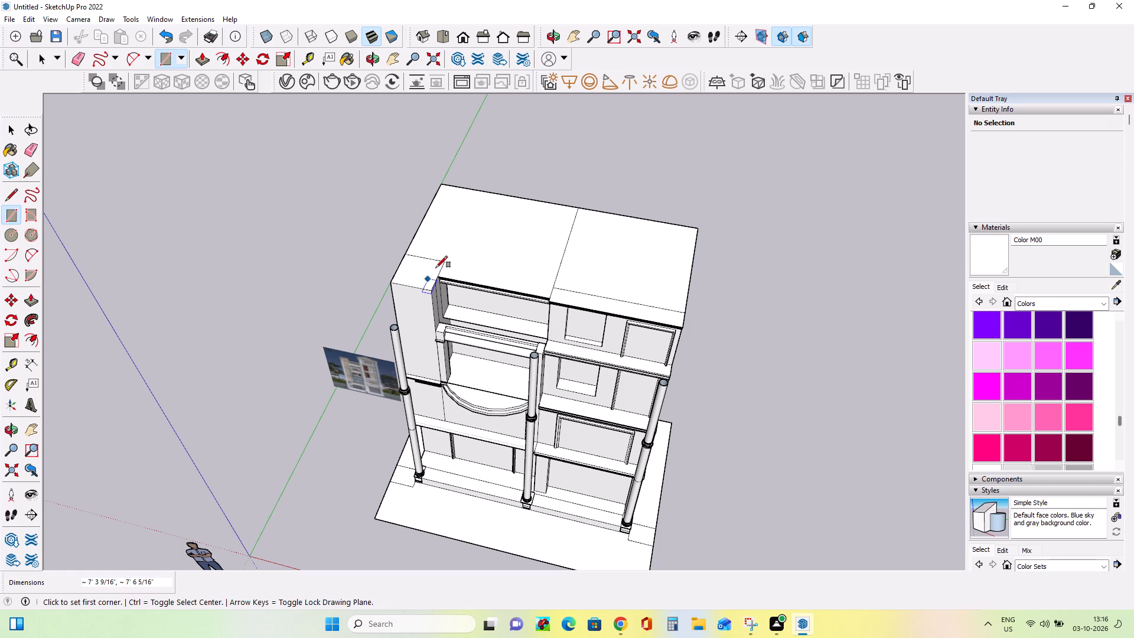
Erase the two lines outlining the small rectangle at the front corner of the left bay's roof.
{"action": "scroll", "coordinate": [438, 267], "scroll_direction": "down", "scroll_amount": 1}
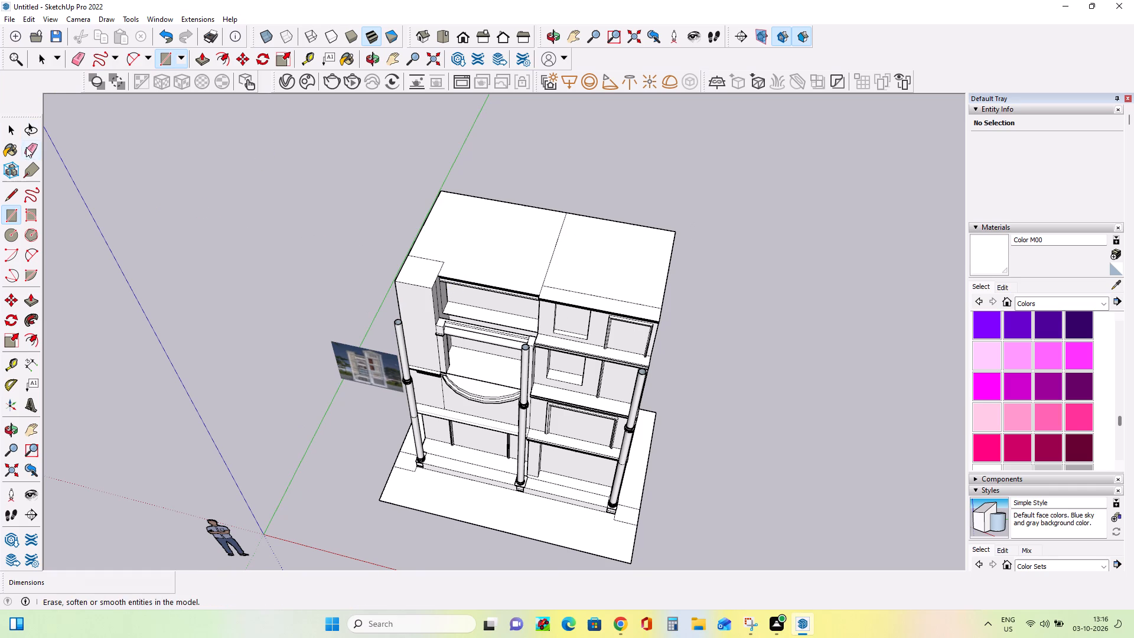
{"action": "left_click", "coordinate": [26, 147]}
{"action": "left_click", "coordinate": [438, 262]}
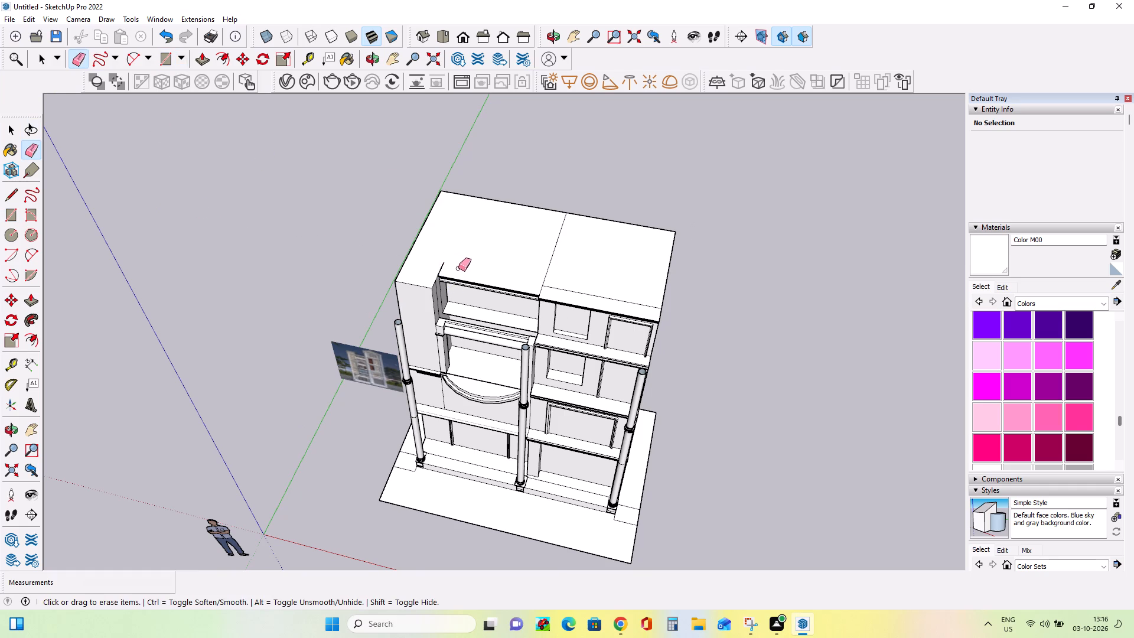
{"action": "left_click", "coordinate": [443, 269]}
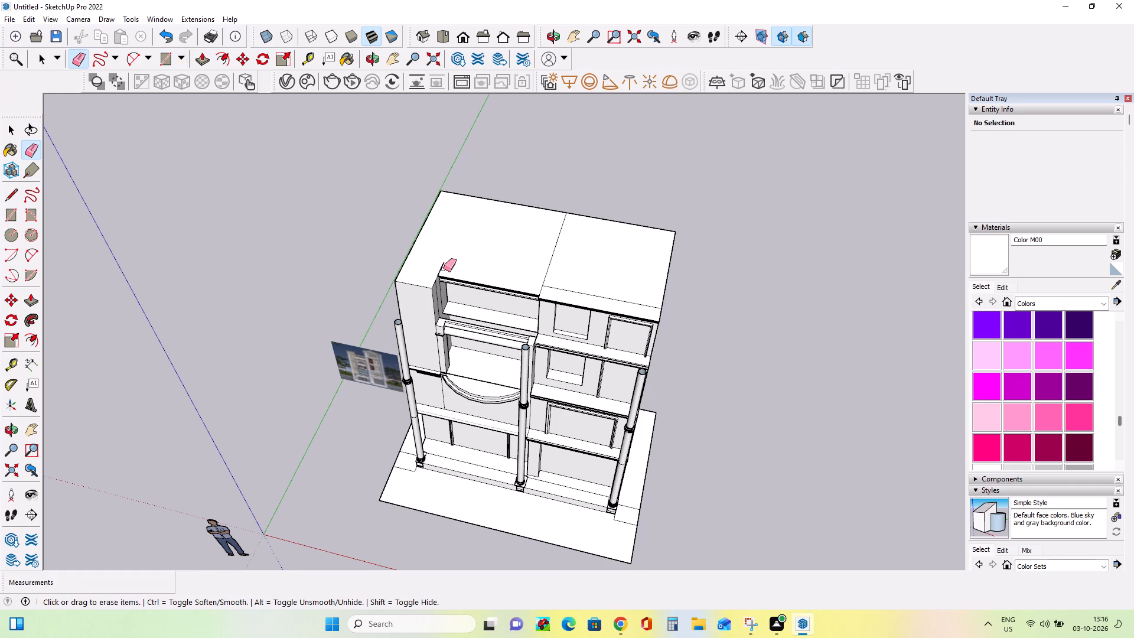
{"action": "left_click", "coordinate": [444, 269]}
{"action": "left_click", "coordinate": [444, 268]}
{"action": "left_click", "coordinate": [444, 266]}
Draw a rectangle about 4' 5 1/16" by 2' 5 13/16" on the left bay's roof, set back from the front and reaching the outer side edge.
{"action": "left_click", "coordinate": [6, 211]}
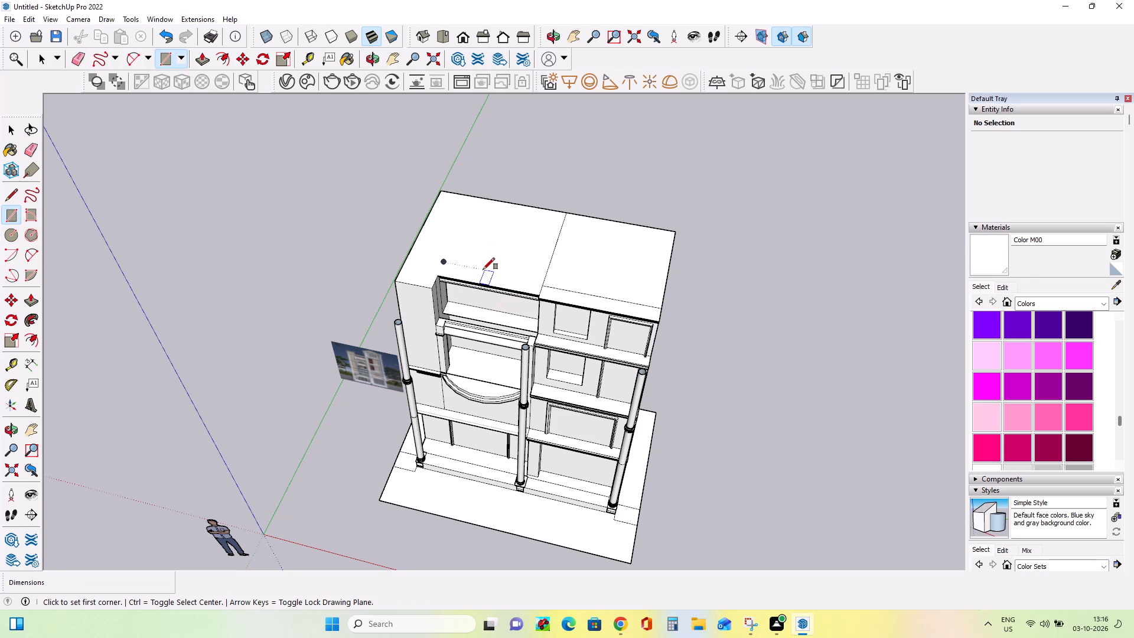
{"action": "left_click", "coordinate": [452, 260]}
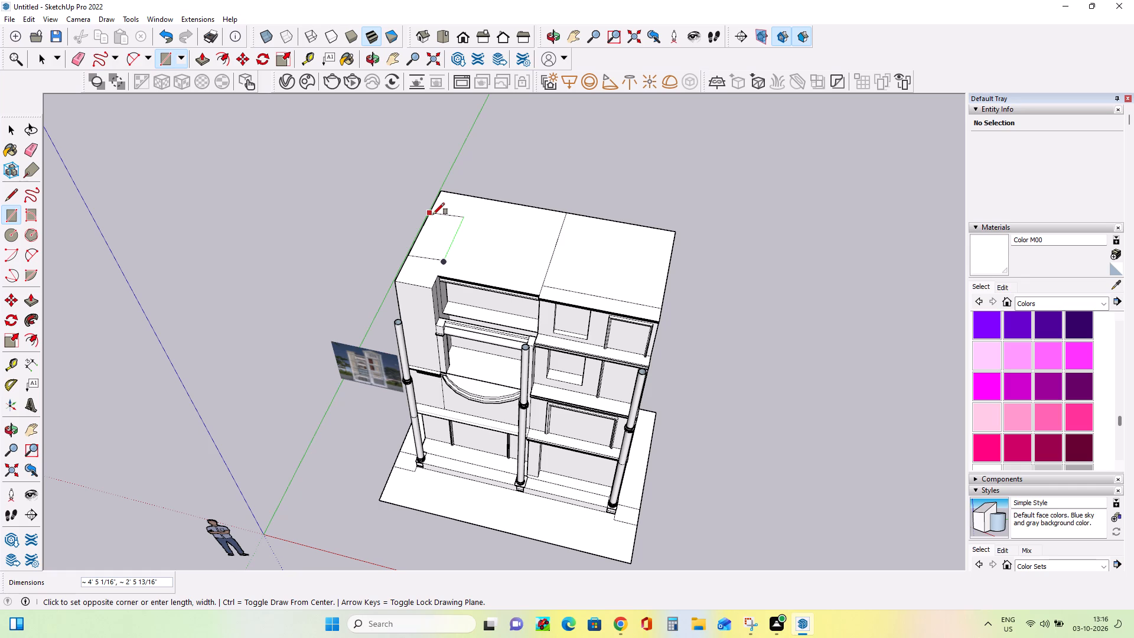
{"action": "left_click", "coordinate": [433, 214]}
Pull the new rectangle on the left bay's roof upward into a rooftop block.
{"action": "middle_click_drag", "start_coordinate": [461, 295], "coordinate": [585, 209]}
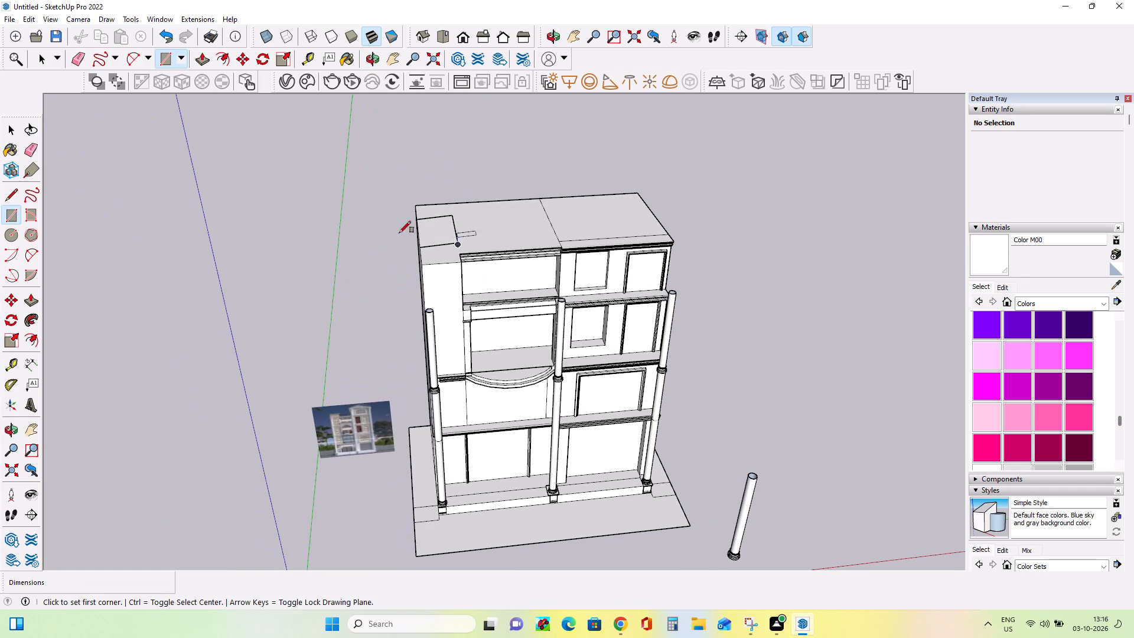
{"action": "left_click", "coordinate": [31, 298]}
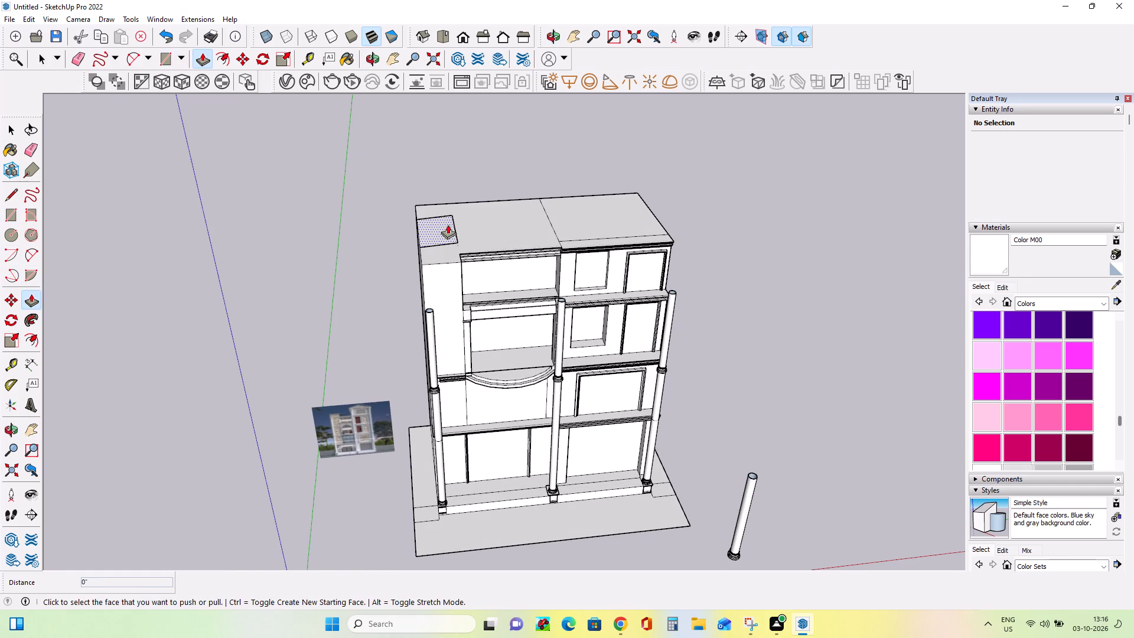
{"action": "left_click", "coordinate": [448, 226]}
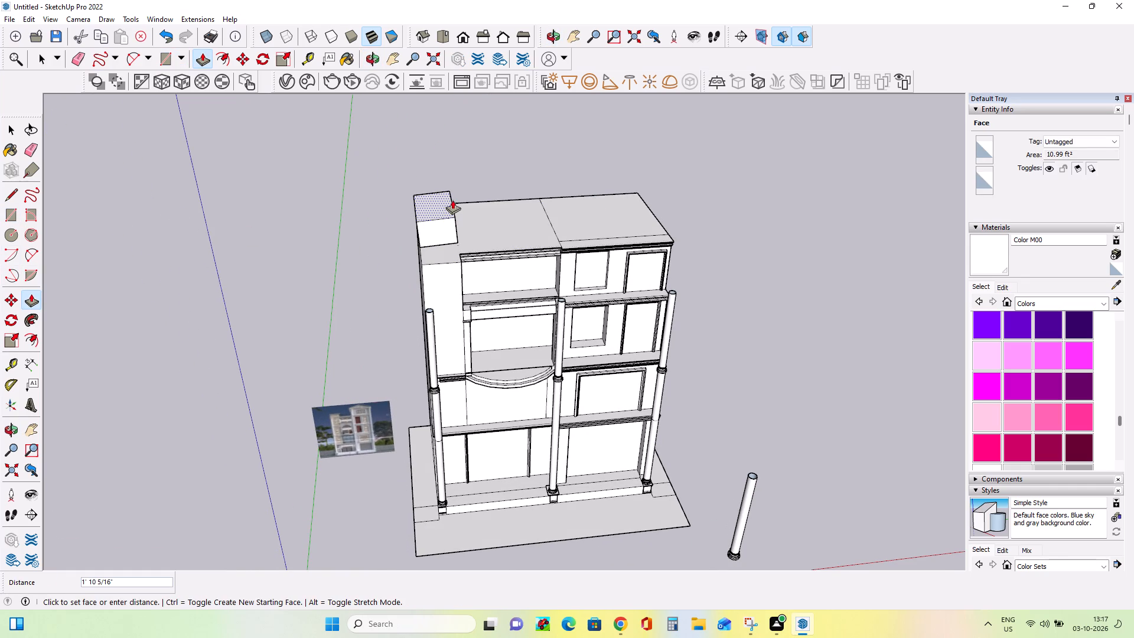
{"action": "left_click", "coordinate": [452, 197]}
Widen the rooftop block toward the middle bay by about 1' 4 15/16".
{"action": "middle_click_drag", "start_coordinate": [524, 264], "coordinate": [399, 225]}
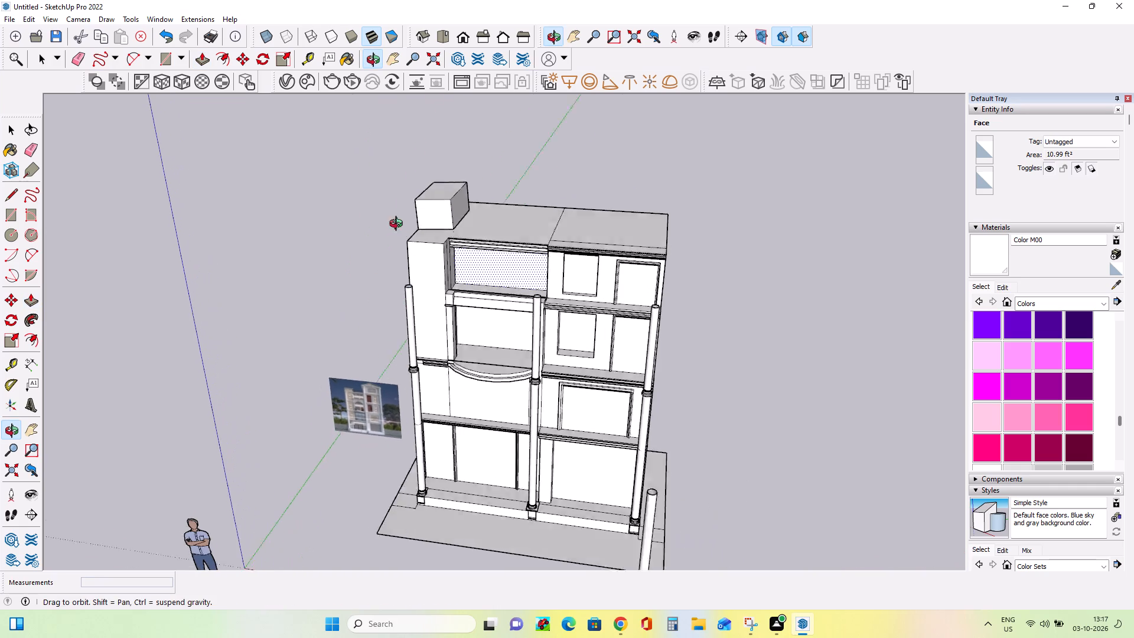
{"action": "middle_click_drag", "start_coordinate": [399, 225], "coordinate": [397, 224]}
{"action": "left_click", "coordinate": [465, 204]}
{"action": "left_click", "coordinate": [484, 204]}
Draw a line across the rooftop block's front face, parallel to and just below its top edge.
{"action": "middle_click_drag", "start_coordinate": [488, 246], "coordinate": [533, 225]}
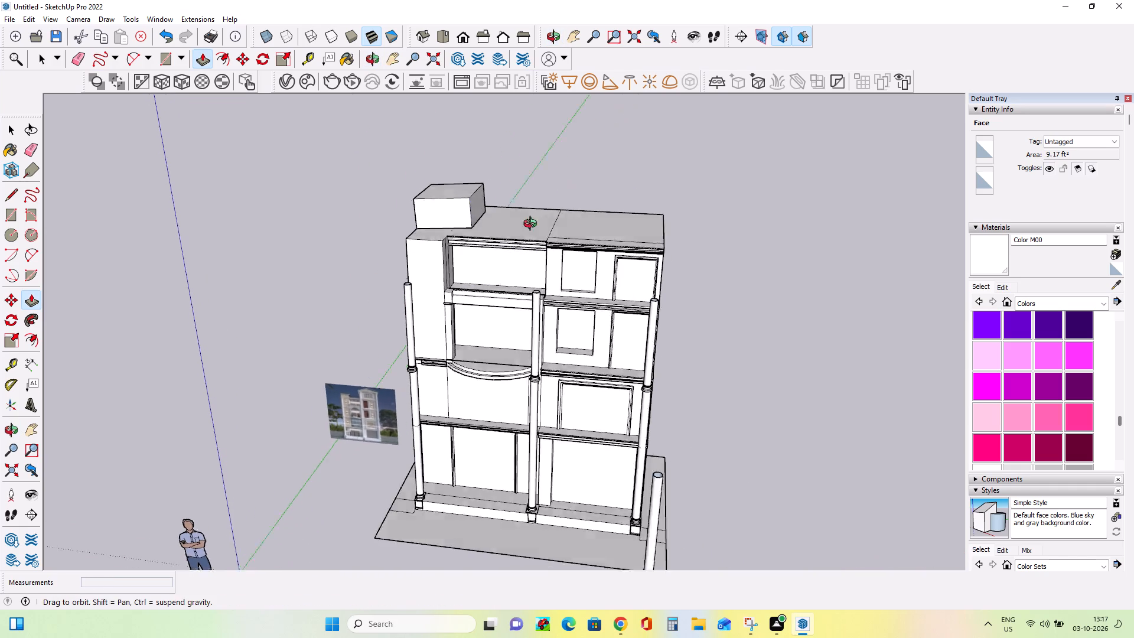
{"action": "middle_click_drag", "start_coordinate": [533, 225], "coordinate": [634, 176]}
{"action": "middle_click_drag", "start_coordinate": [464, 183], "coordinate": [488, 266]}
{"action": "scroll", "coordinate": [435, 217], "scroll_direction": "up", "scroll_amount": 6}
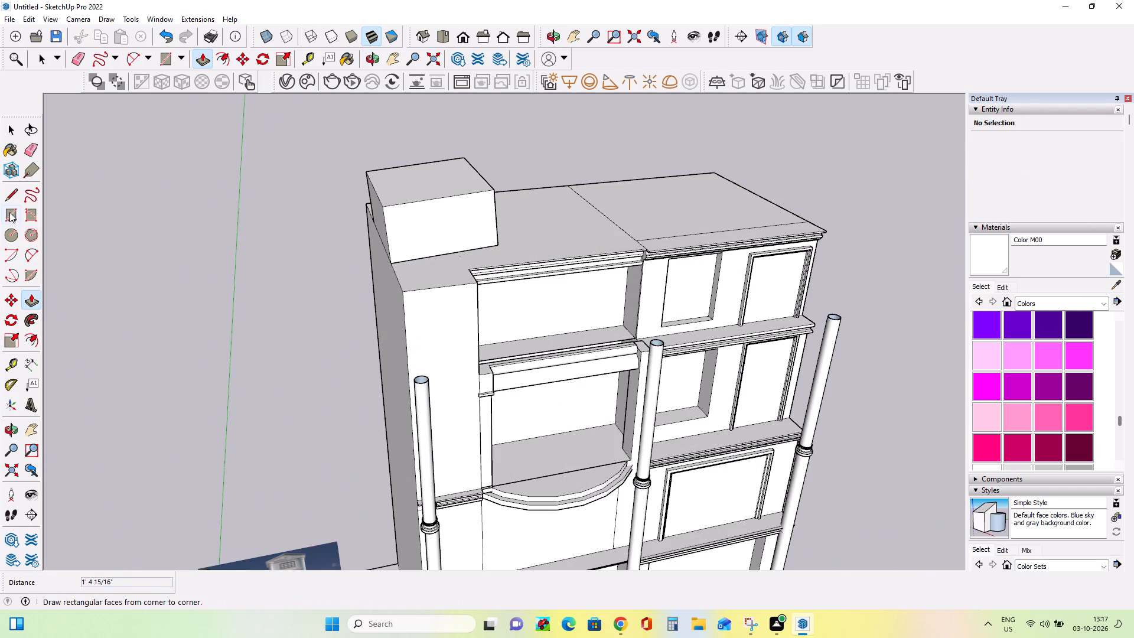
{"action": "left_click", "coordinate": [6, 193]}
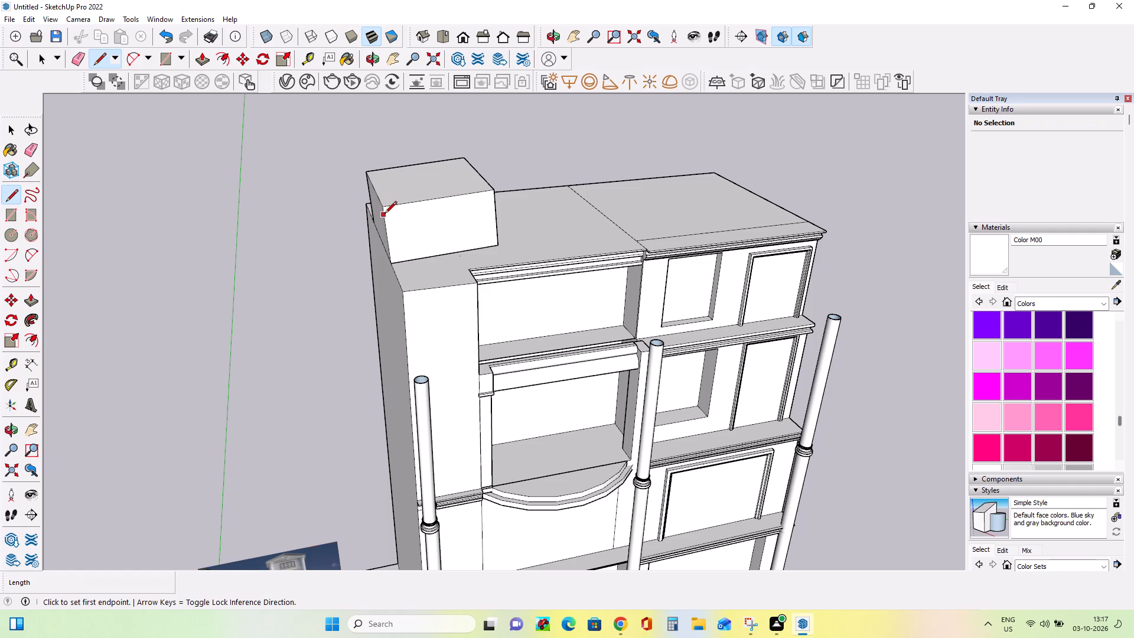
{"action": "left_click", "coordinate": [384, 212]}
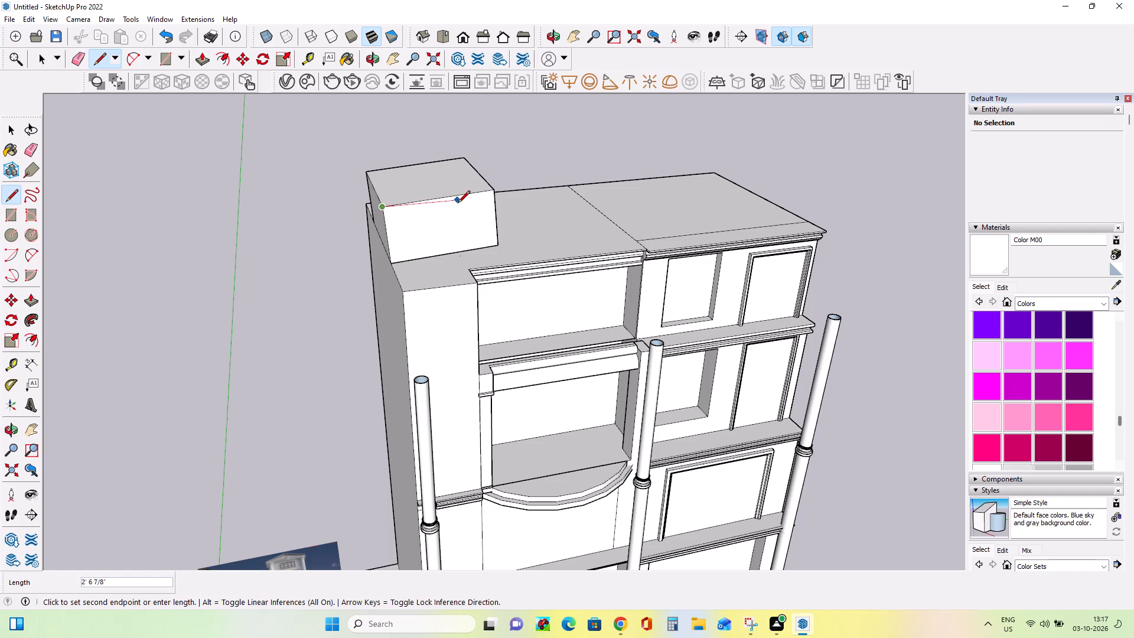
{"action": "key", "text": "Escape"}
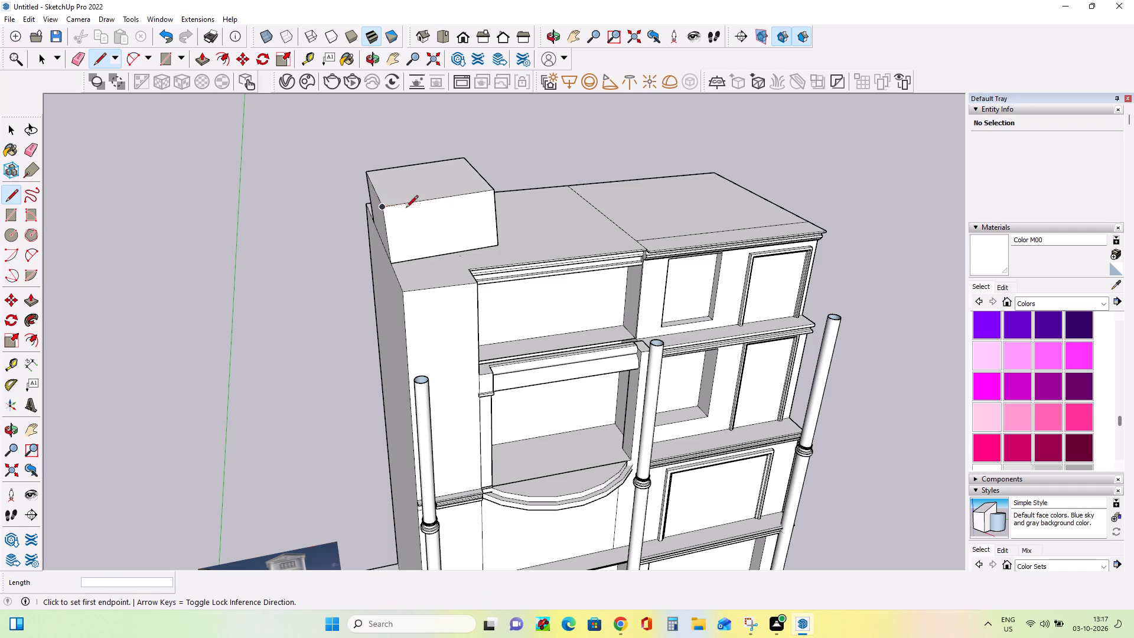
{"action": "scroll", "coordinate": [388, 227], "scroll_direction": "up", "scroll_amount": 6}
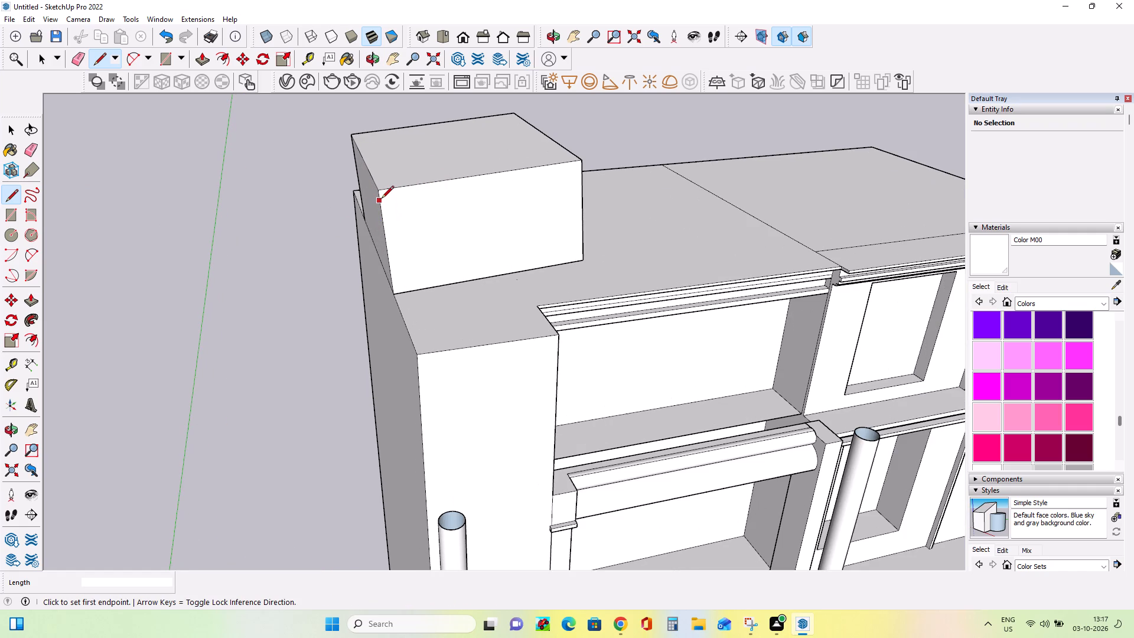
{"action": "left_click", "coordinate": [382, 199]}
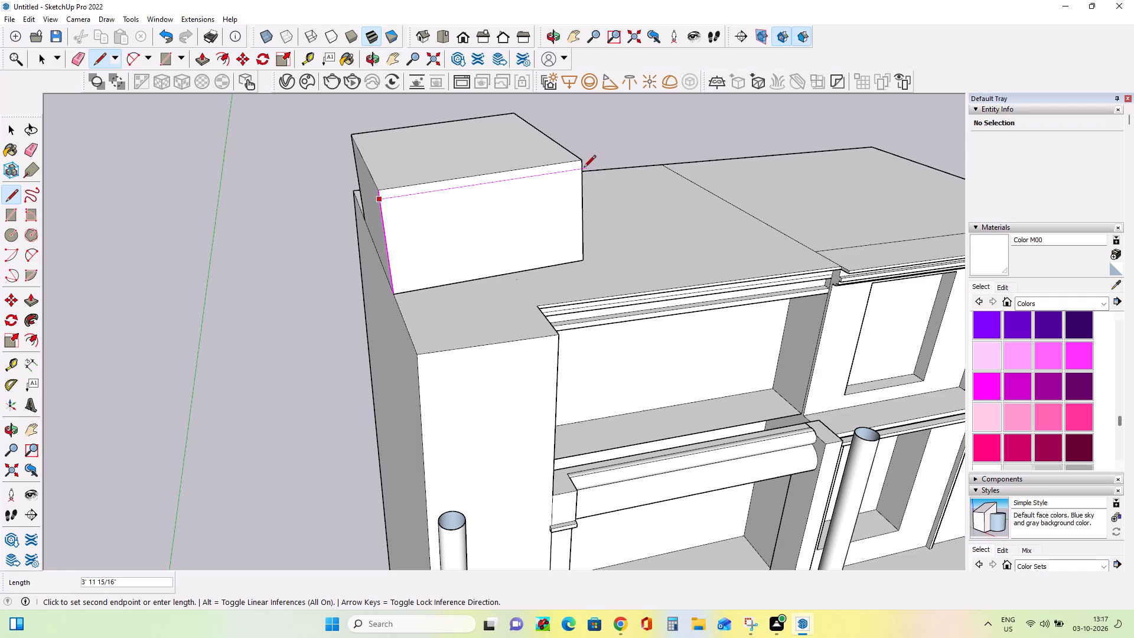
{"action": "left_click", "coordinate": [578, 171]}
Continue the line along both side faces of the rooftop block just below the top edge, each about 4' 5 1/16" long.
{"action": "middle_click_drag", "start_coordinate": [427, 222], "coordinate": [711, 128]}
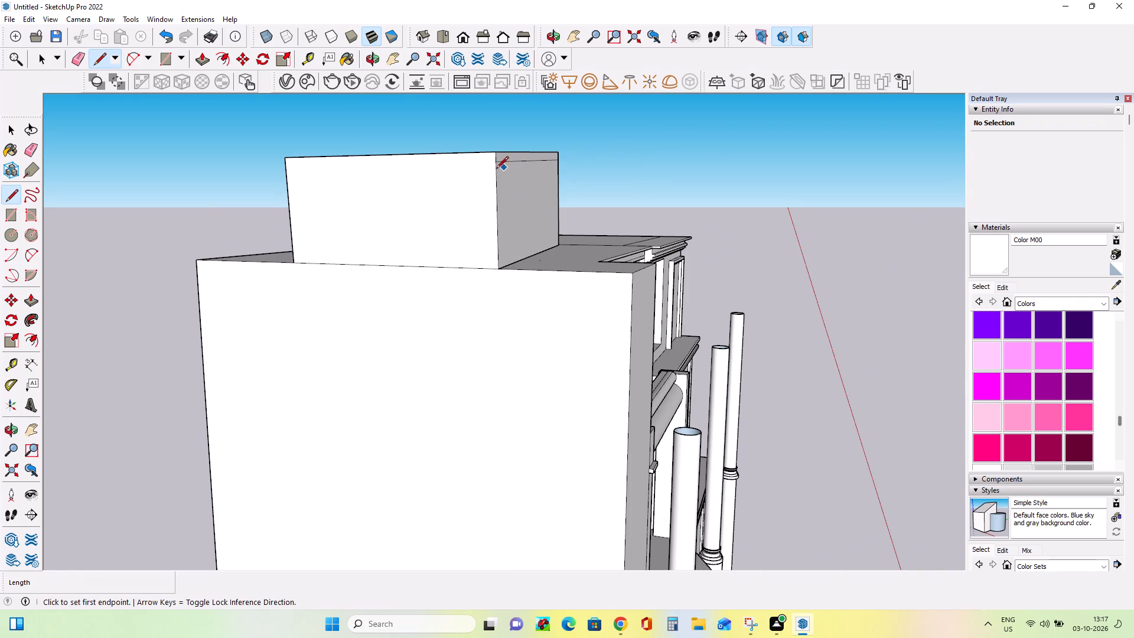
{"action": "left_click", "coordinate": [493, 165]}
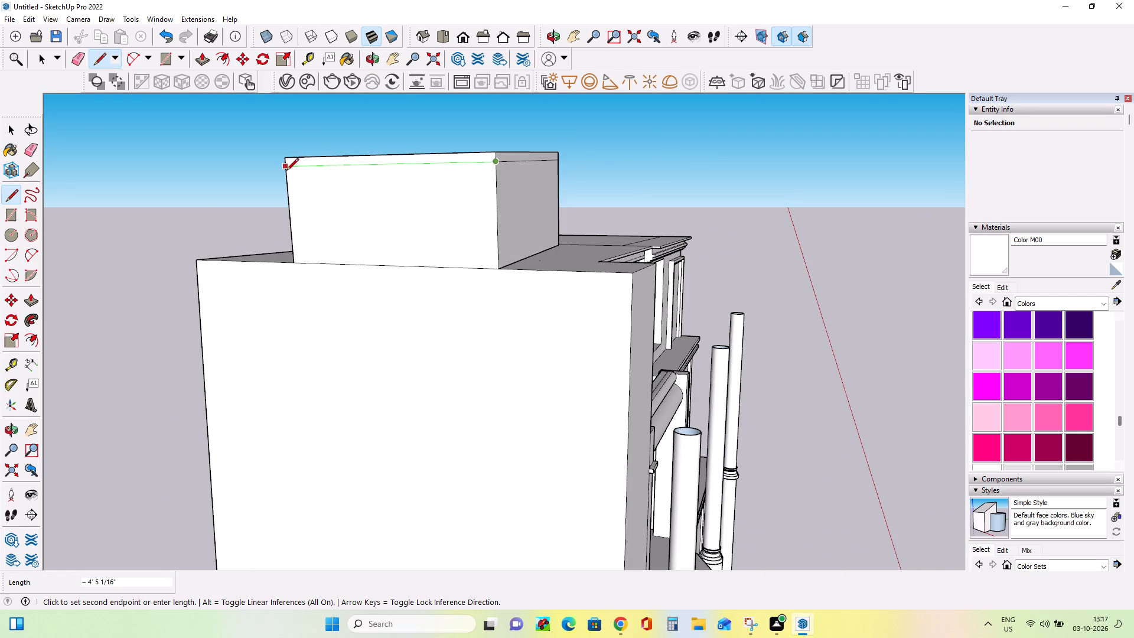
{"action": "left_click", "coordinate": [286, 171]}
{"action": "middle_click_drag", "start_coordinate": [531, 205], "coordinate": [172, 292]}
{"action": "middle_click_drag", "start_coordinate": [411, 189], "coordinate": [214, 252]}
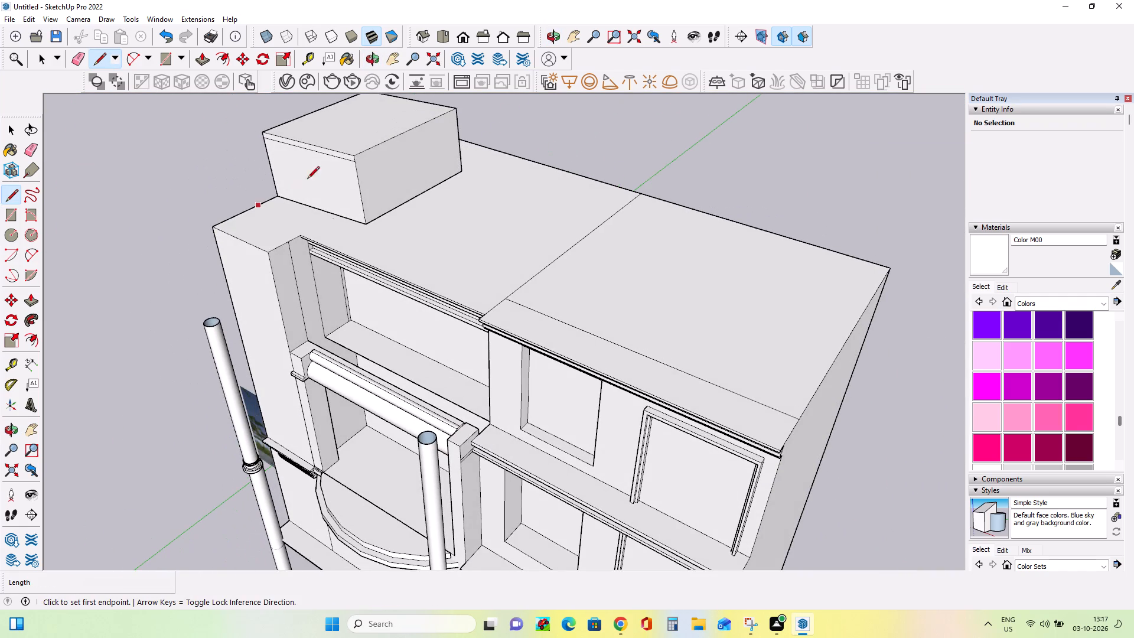
{"action": "left_click", "coordinate": [359, 164]}
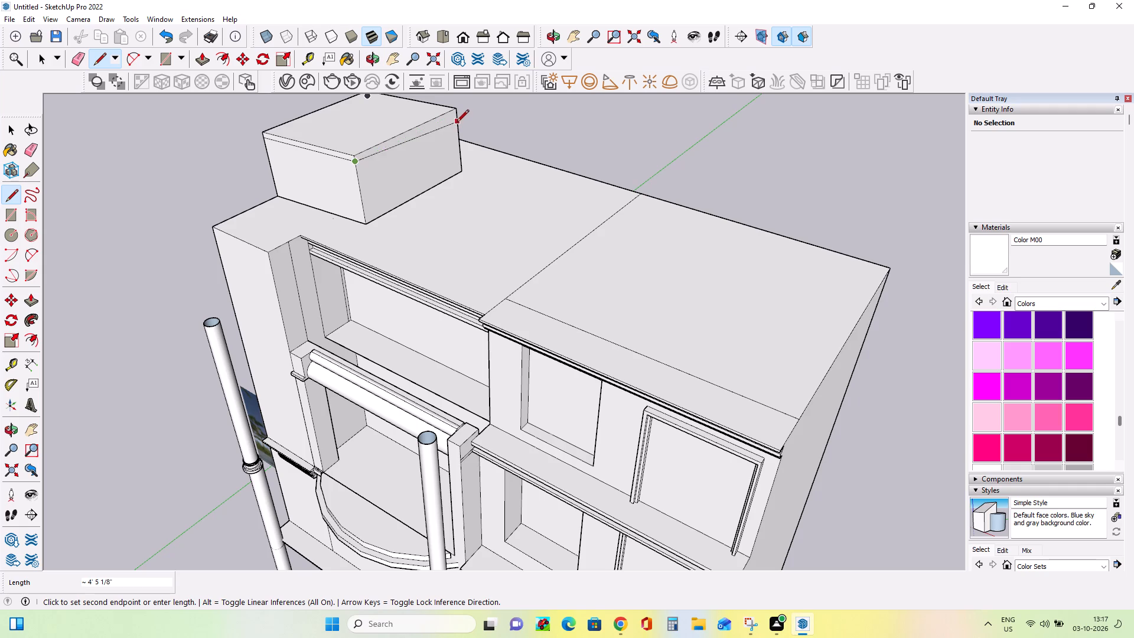
{"action": "scroll", "coordinate": [456, 115], "scroll_direction": "up", "scroll_amount": 3}
{"action": "left_click", "coordinate": [456, 116]}
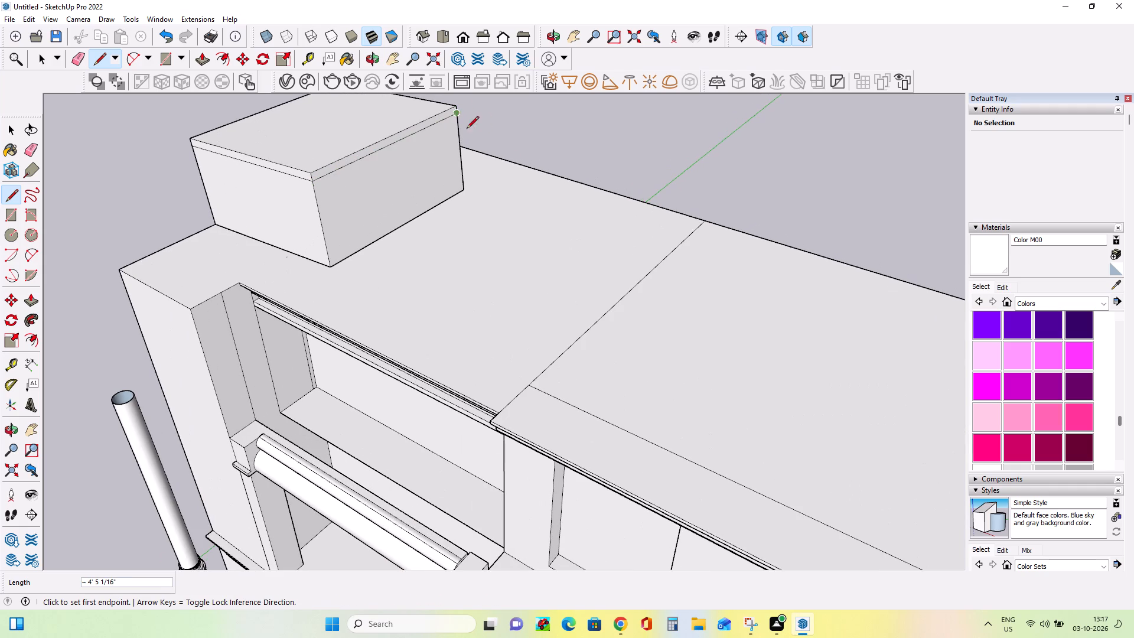
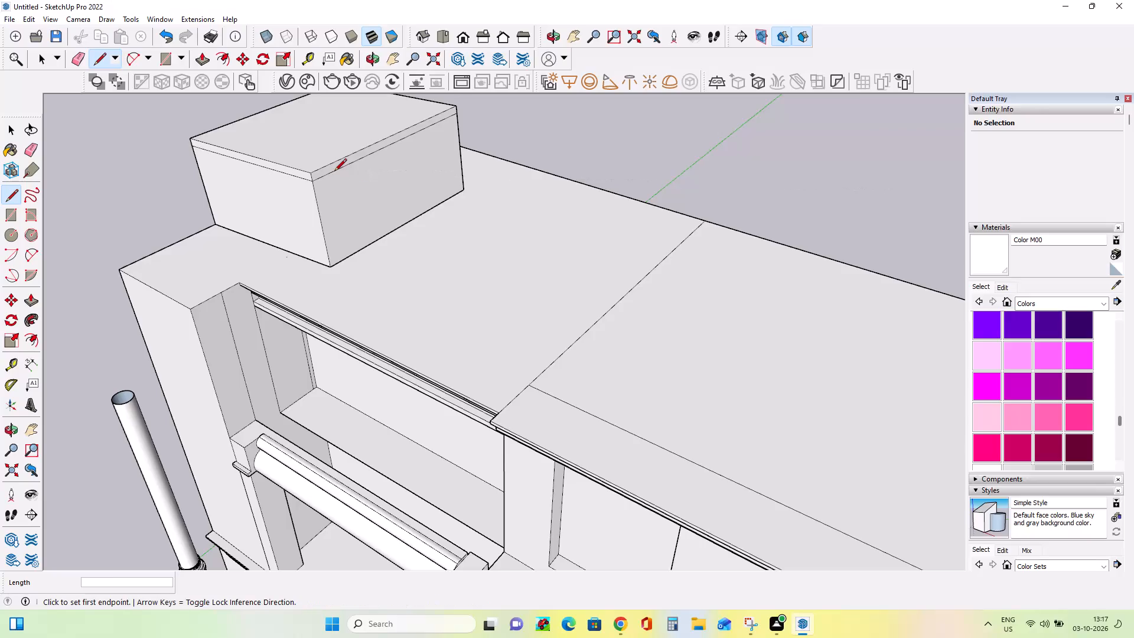
Pull the rooftop block's top band outward on the side facing the middle bay, about 3 3/8" on the front, and about 4 1/16" on the outer side.
{"action": "left_click", "coordinate": [31, 304]}
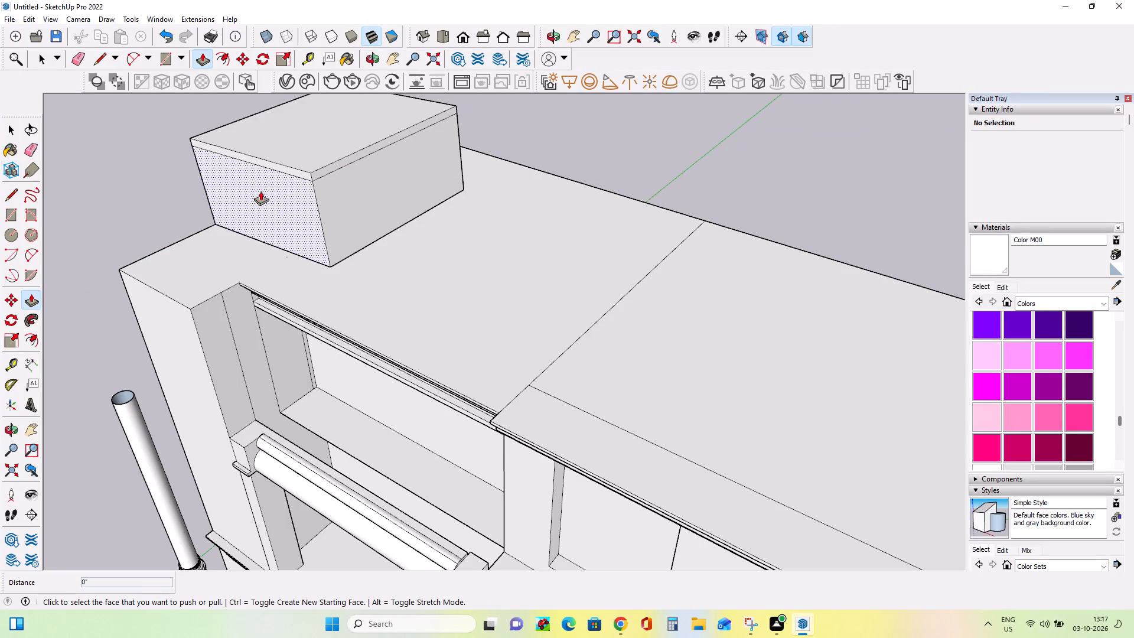
{"action": "left_click", "coordinate": [321, 169]}
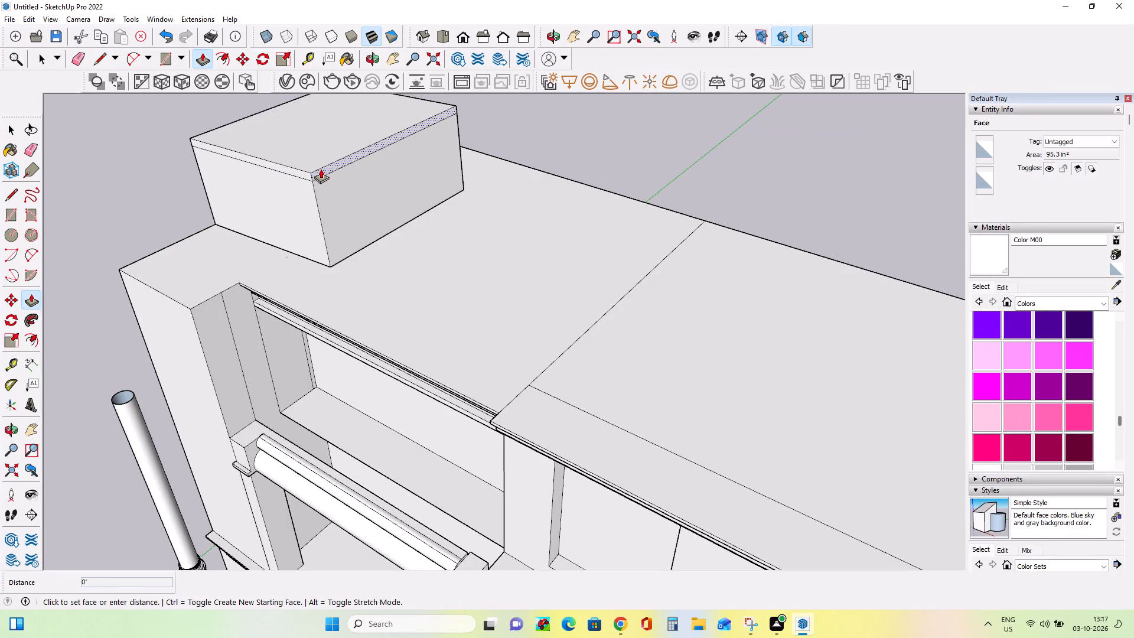
{"action": "left_click", "coordinate": [330, 175]}
{"action": "middle_click_drag", "start_coordinate": [278, 222], "coordinate": [464, 177]}
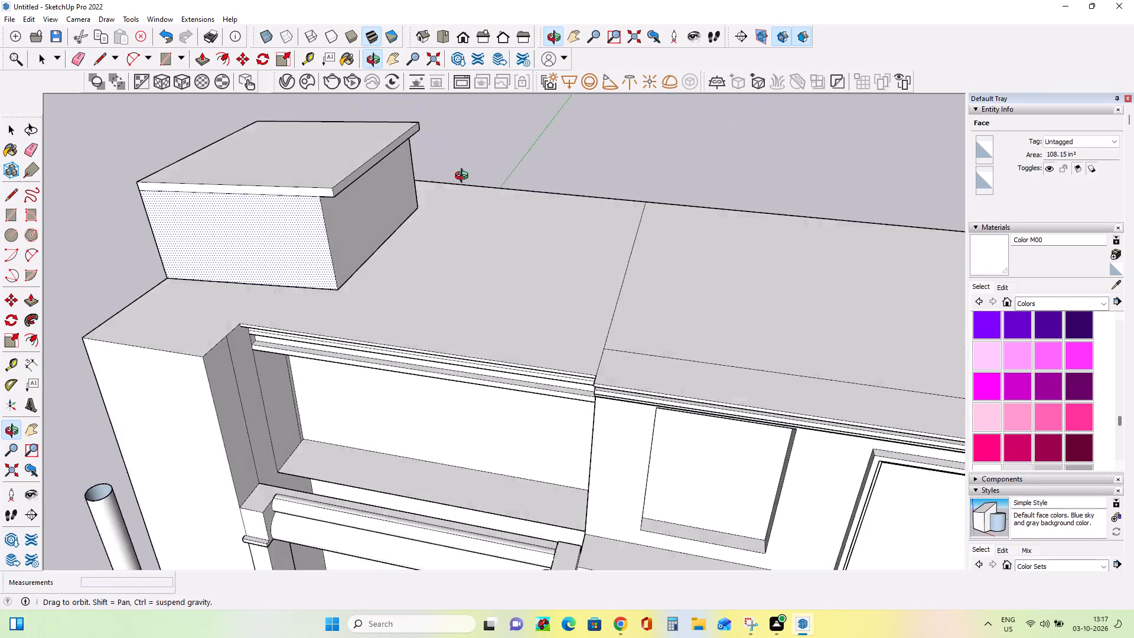
{"action": "middle_click_drag", "start_coordinate": [464, 177], "coordinate": [470, 174]}
{"action": "left_click", "coordinate": [318, 194]}
{"action": "left_click", "coordinate": [319, 203]}
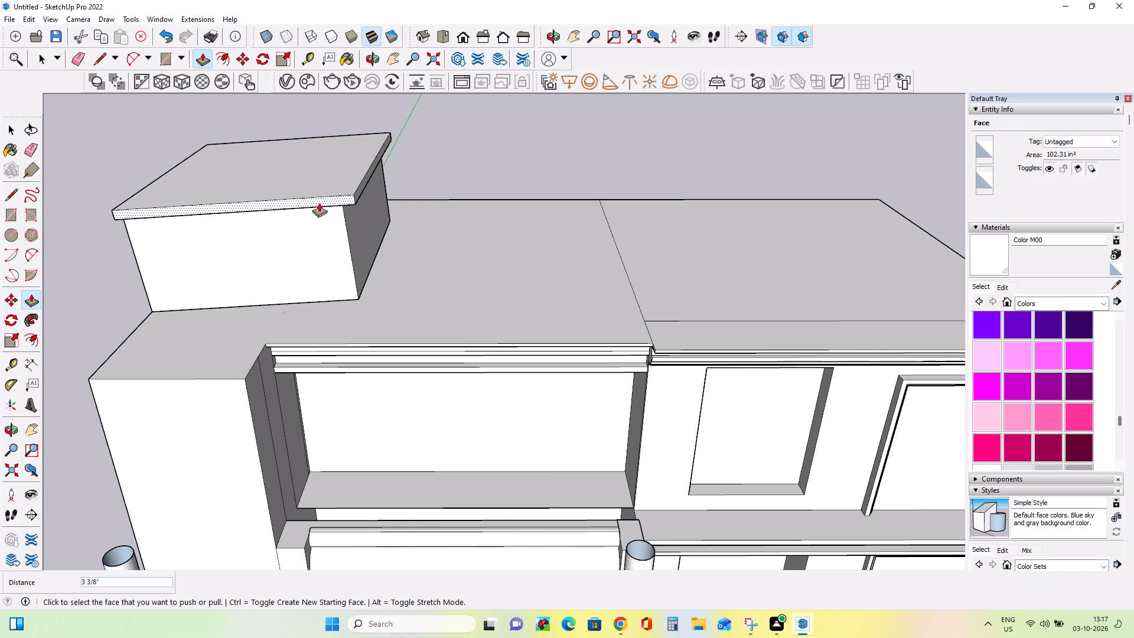
{"action": "middle_click_drag", "start_coordinate": [258, 224], "coordinate": [629, 103]}
{"action": "left_click", "coordinate": [292, 147]}
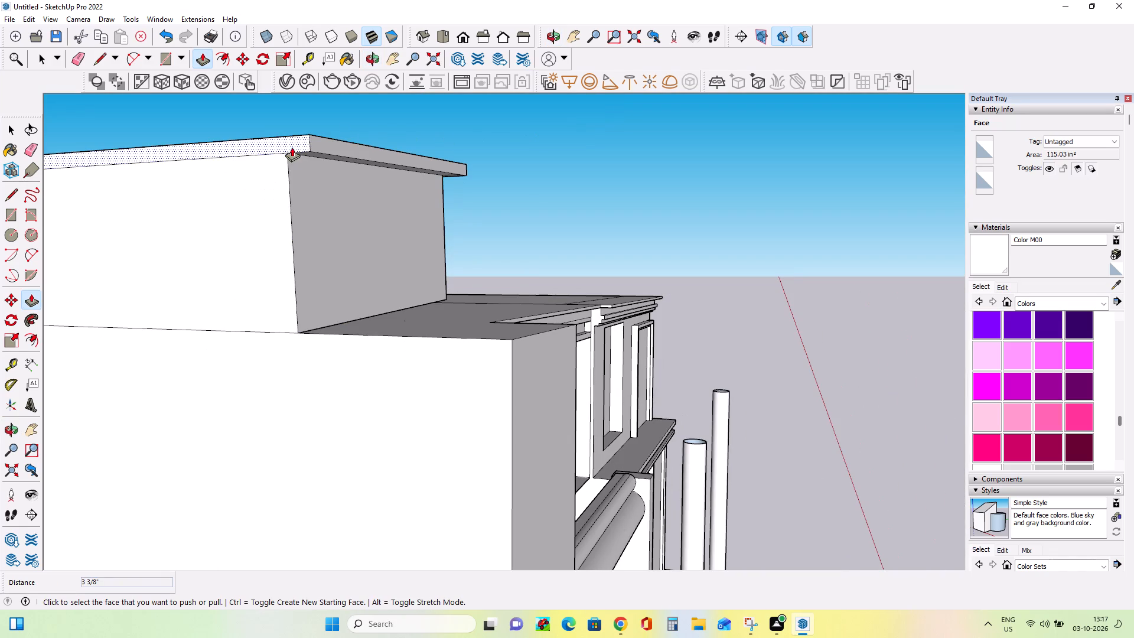
{"action": "left_click", "coordinate": [271, 149]}
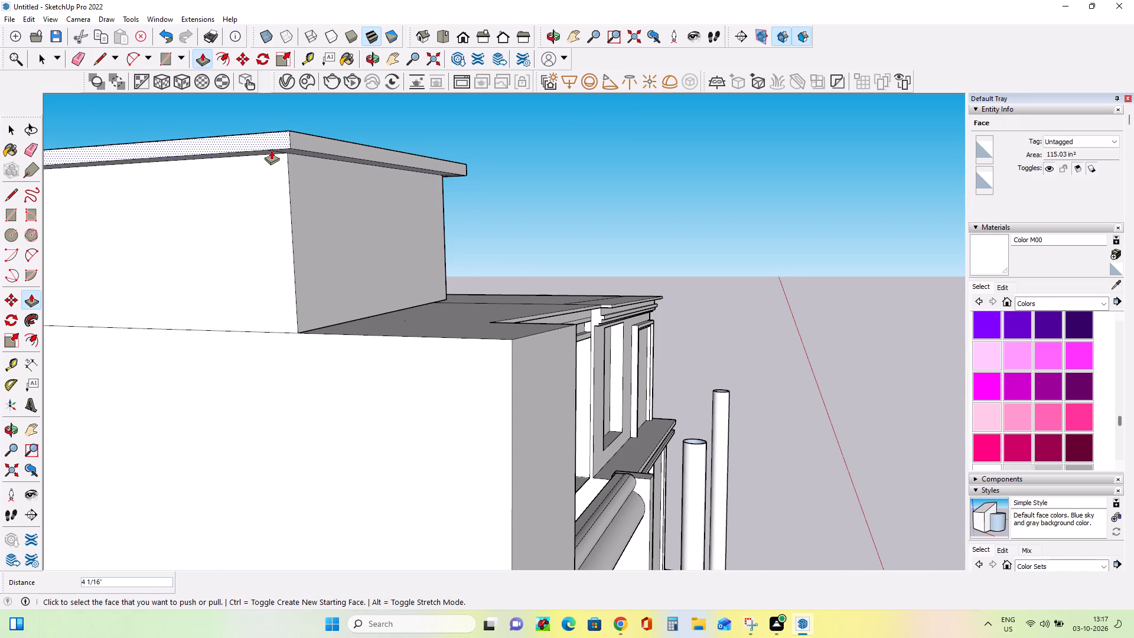
Examine the whole facade and its rooftop block from several angles alongside the reference image.
{"action": "middle_click_drag", "start_coordinate": [484, 198], "coordinate": [242, 262]}
{"action": "scroll", "coordinate": [242, 262], "scroll_direction": "down", "scroll_amount": 1}
{"action": "scroll", "coordinate": [548, 212], "scroll_direction": "down", "scroll_amount": 11}
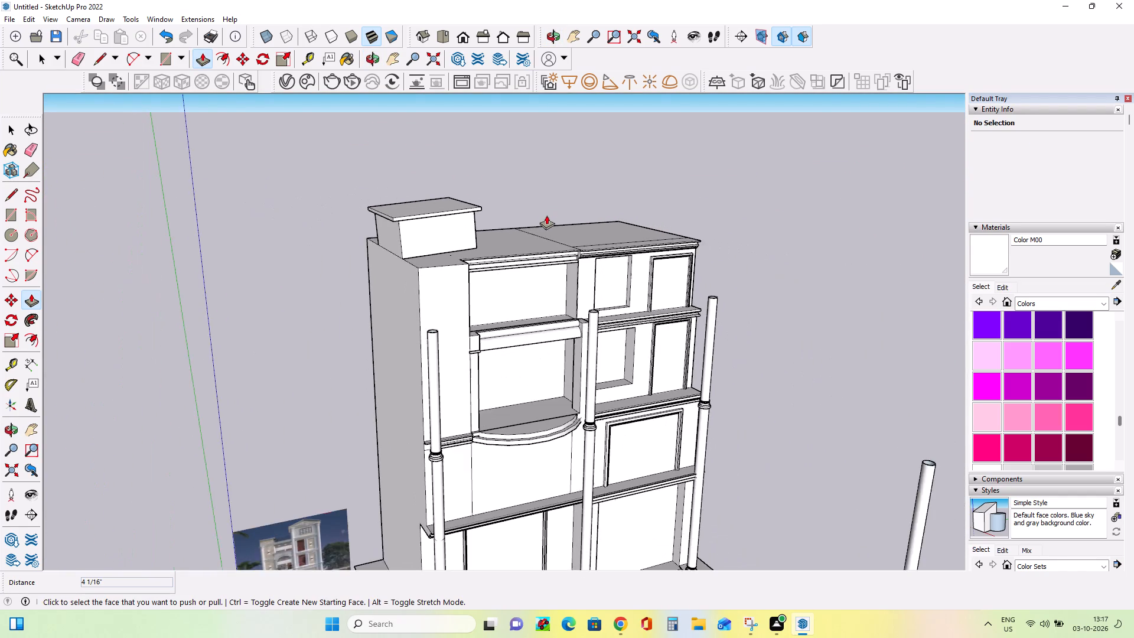
{"action": "scroll", "coordinate": [546, 215], "scroll_direction": "down", "scroll_amount": 1}
{"action": "scroll", "coordinate": [456, 178], "scroll_direction": "up", "scroll_amount": 8}
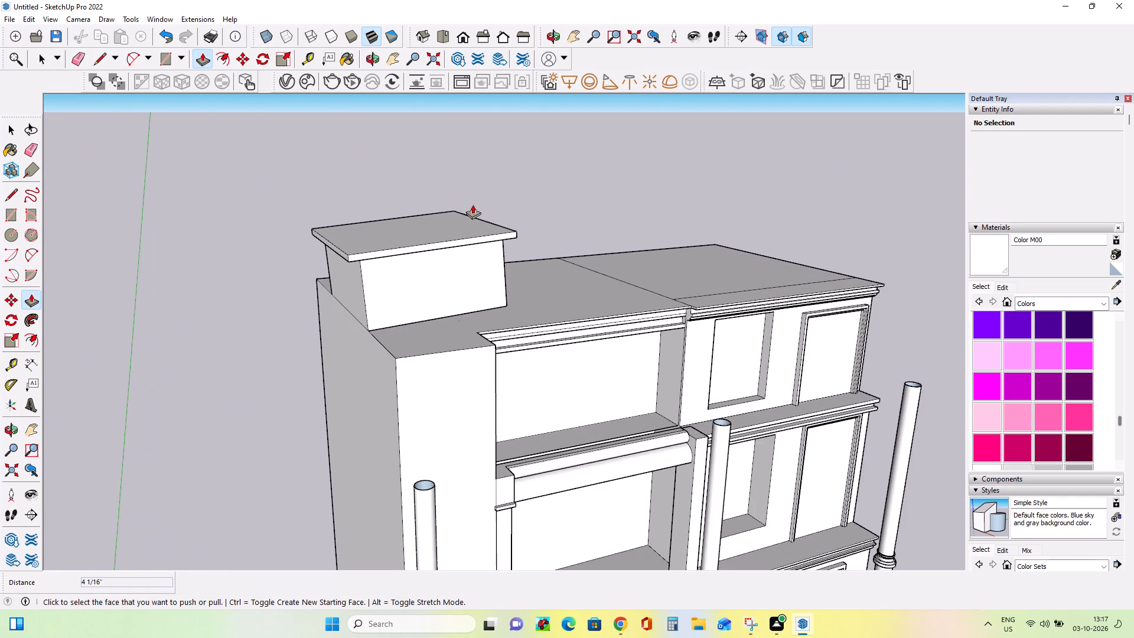
{"action": "scroll", "coordinate": [489, 217], "scroll_direction": "down", "scroll_amount": 11}
{"action": "middle_click_drag", "start_coordinate": [581, 326], "coordinate": [479, 295]}
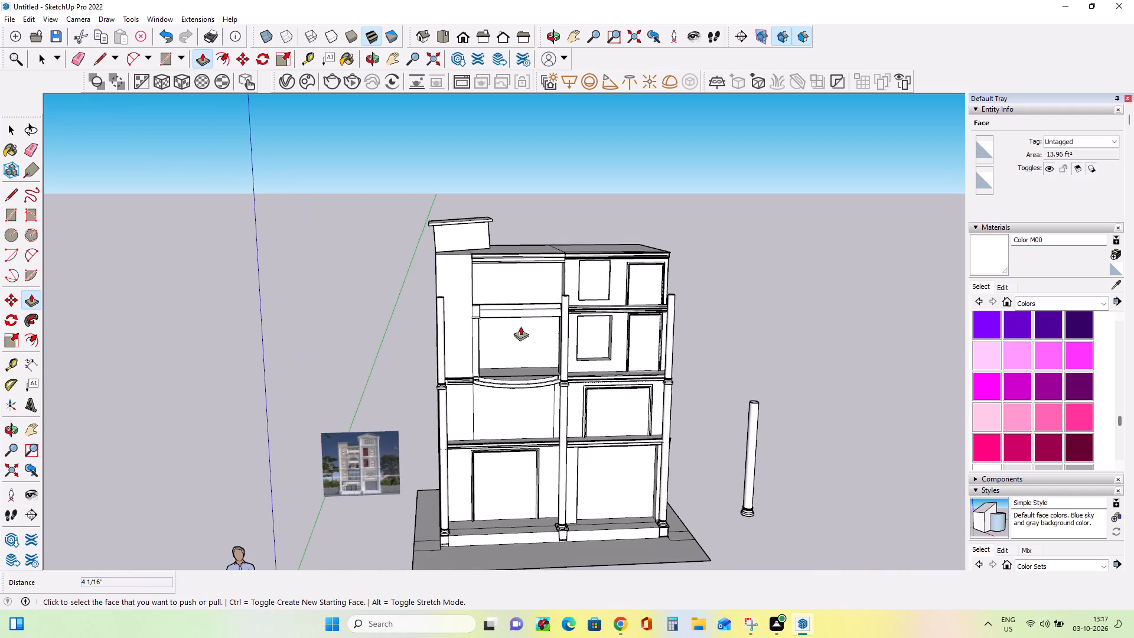
{"action": "scroll", "coordinate": [556, 373], "scroll_direction": "up", "scroll_amount": 2}
{"action": "scroll", "coordinate": [464, 357], "scroll_direction": "up", "scroll_amount": 4}
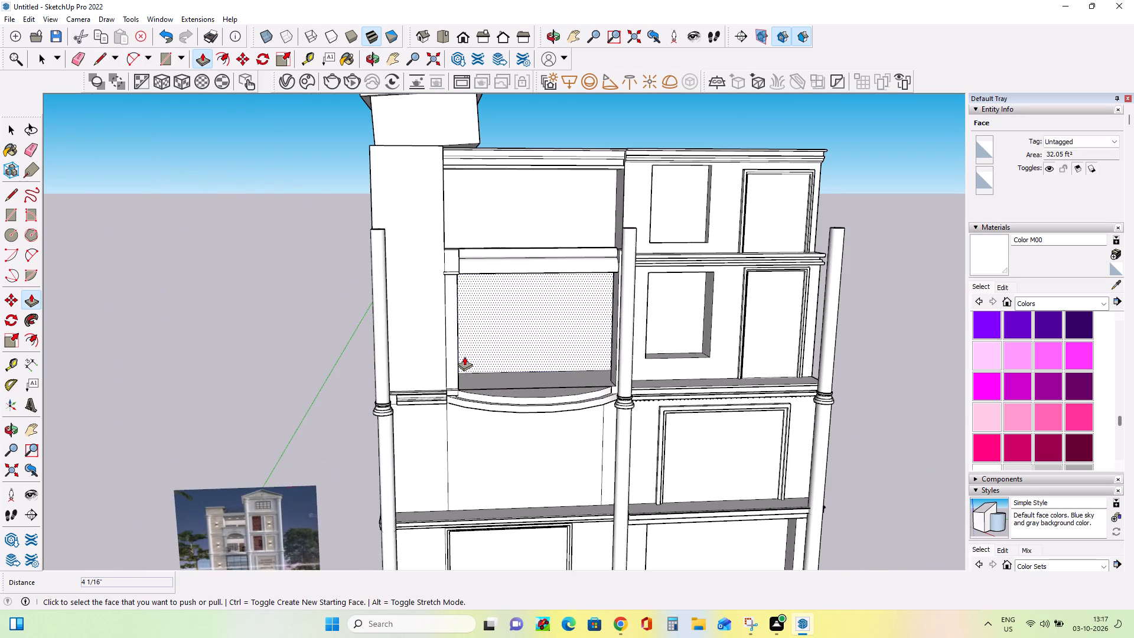
{"action": "middle_click_drag", "start_coordinate": [464, 356], "coordinate": [455, 347]}
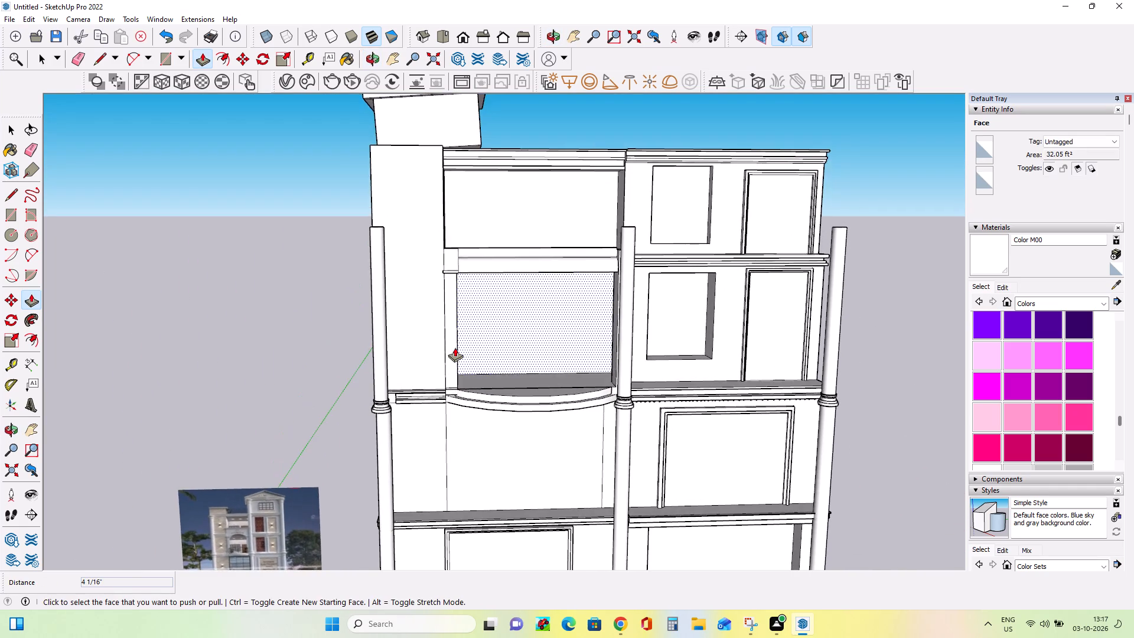
{"action": "scroll", "coordinate": [455, 347], "scroll_direction": "down", "scroll_amount": 3}
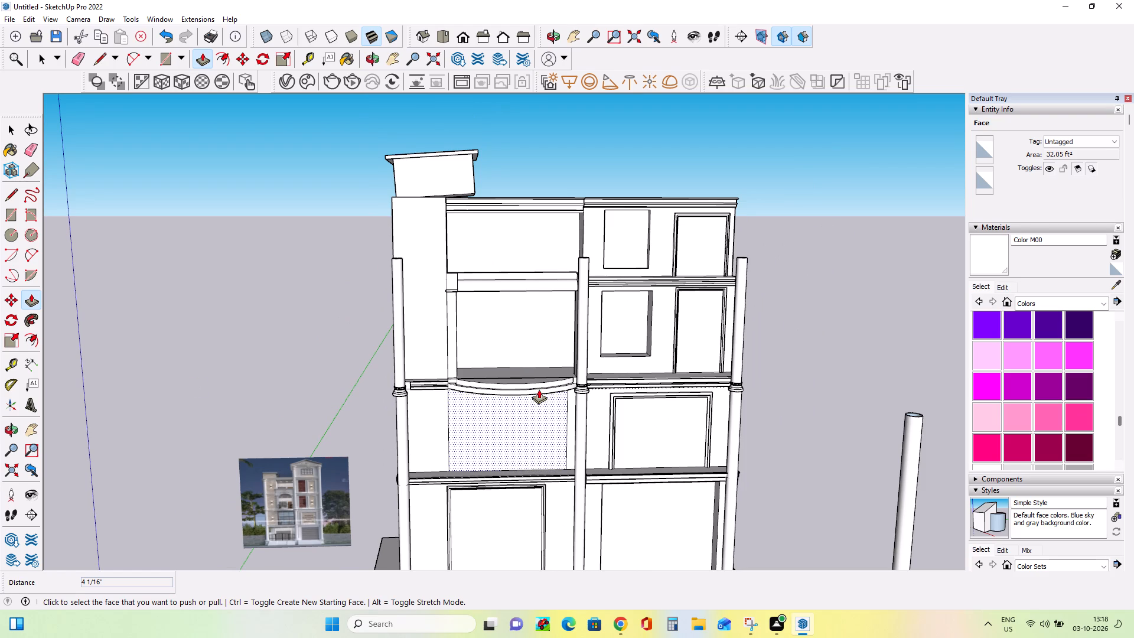
{"action": "middle_click_drag", "start_coordinate": [582, 396], "coordinate": [600, 470]}
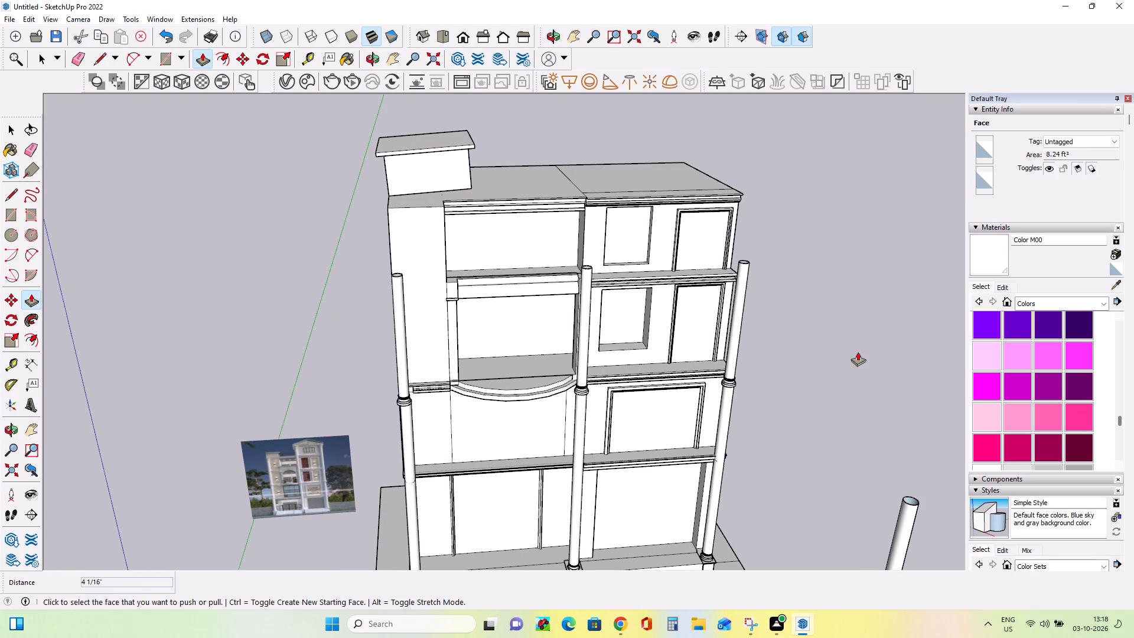
{"action": "scroll", "coordinate": [869, 432], "scroll_direction": "down", "scroll_amount": 6}
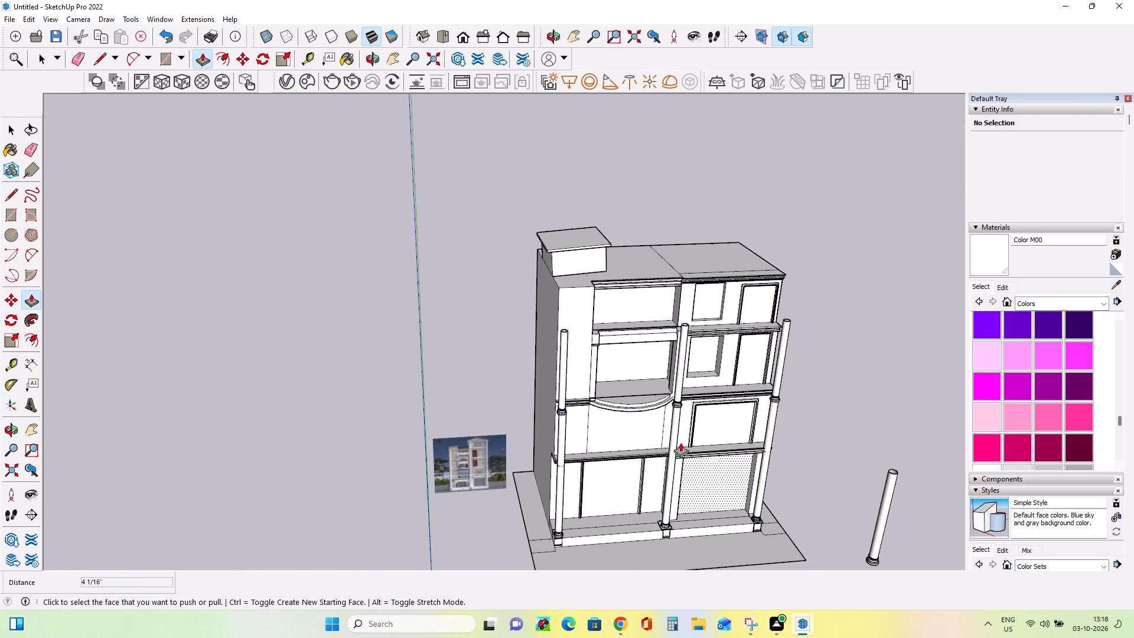
{"action": "middle_click_drag", "start_coordinate": [677, 438], "coordinate": [634, 347]}
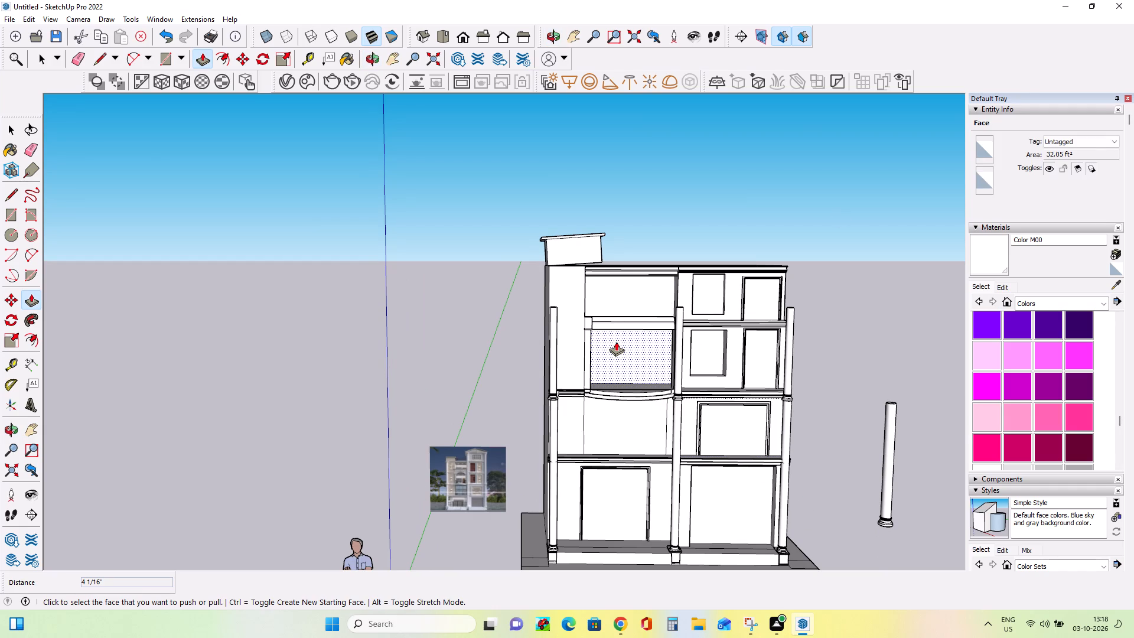
{"action": "middle_click_drag", "start_coordinate": [617, 351], "coordinate": [636, 432]}
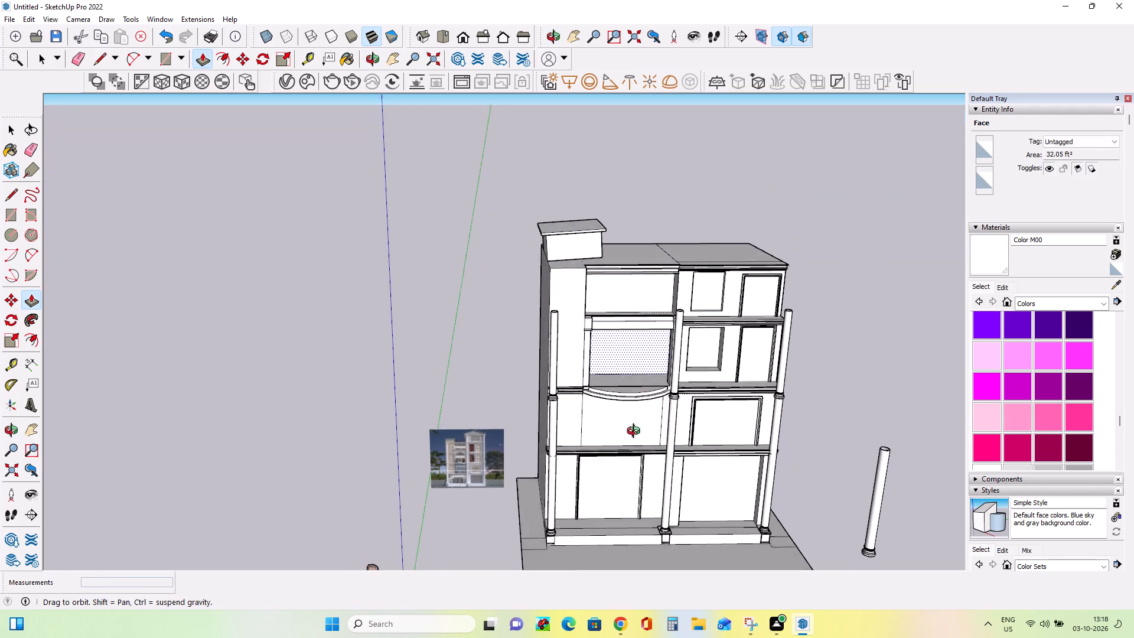
{"action": "middle_click_drag", "start_coordinate": [636, 432], "coordinate": [656, 474]}
{"action": "scroll", "coordinate": [682, 300], "scroll_direction": "up", "scroll_amount": 7}
{"action": "middle_click_drag", "start_coordinate": [682, 330], "coordinate": [688, 411]}
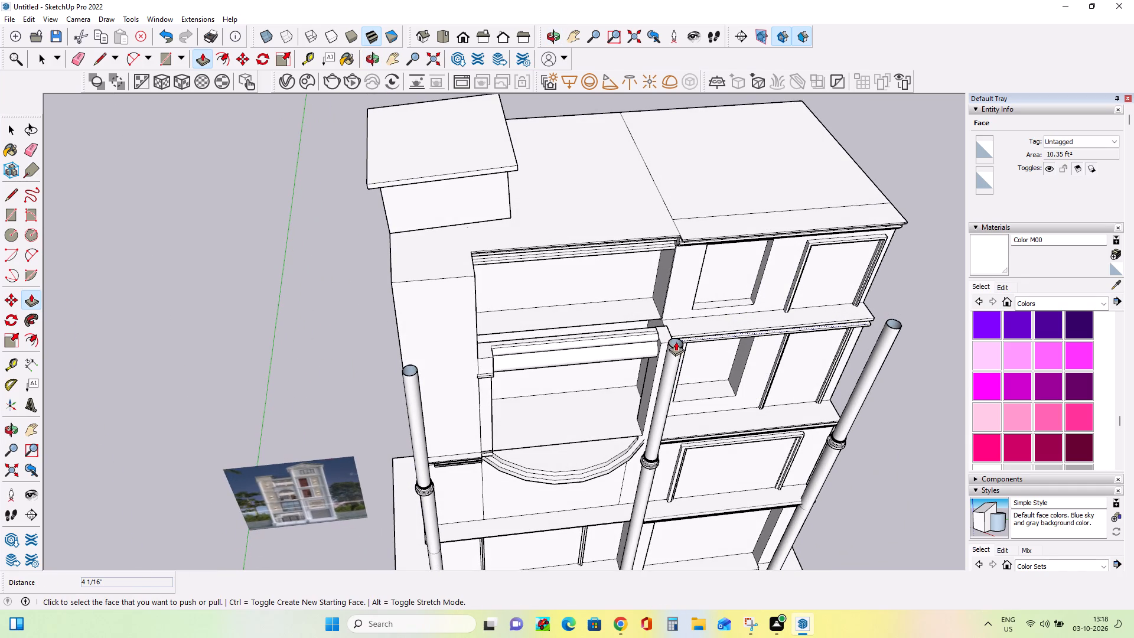
{"action": "middle_click_drag", "start_coordinate": [676, 341], "coordinate": [620, 189]}
{"action": "scroll", "coordinate": [633, 232], "scroll_direction": "down", "scroll_amount": 12}
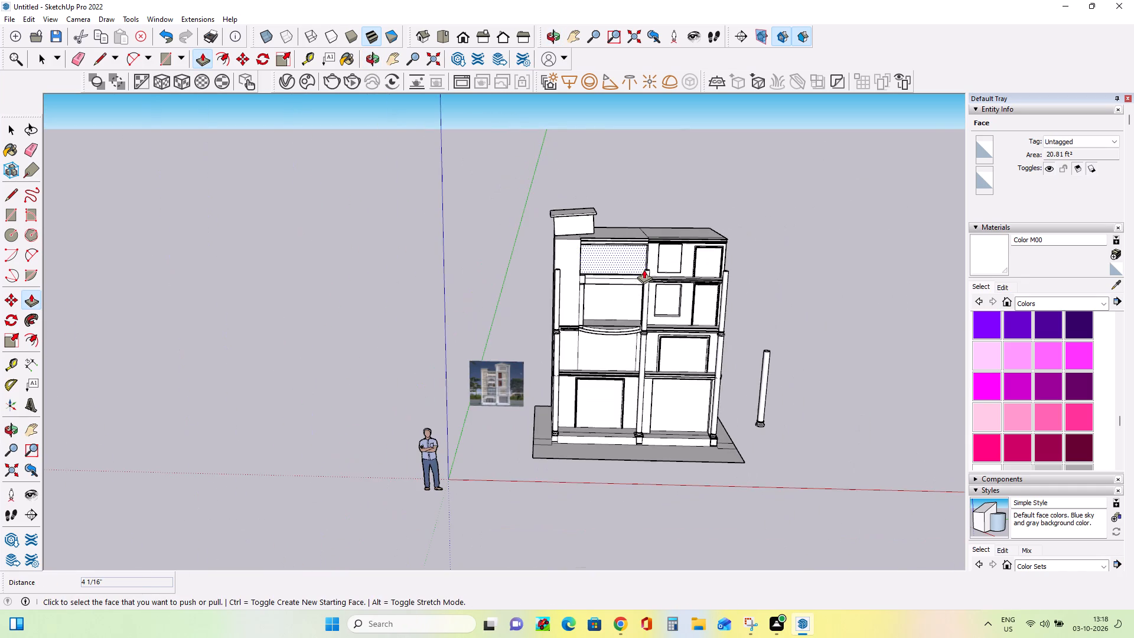
{"action": "middle_click_drag", "start_coordinate": [650, 284], "coordinate": [659, 302]}
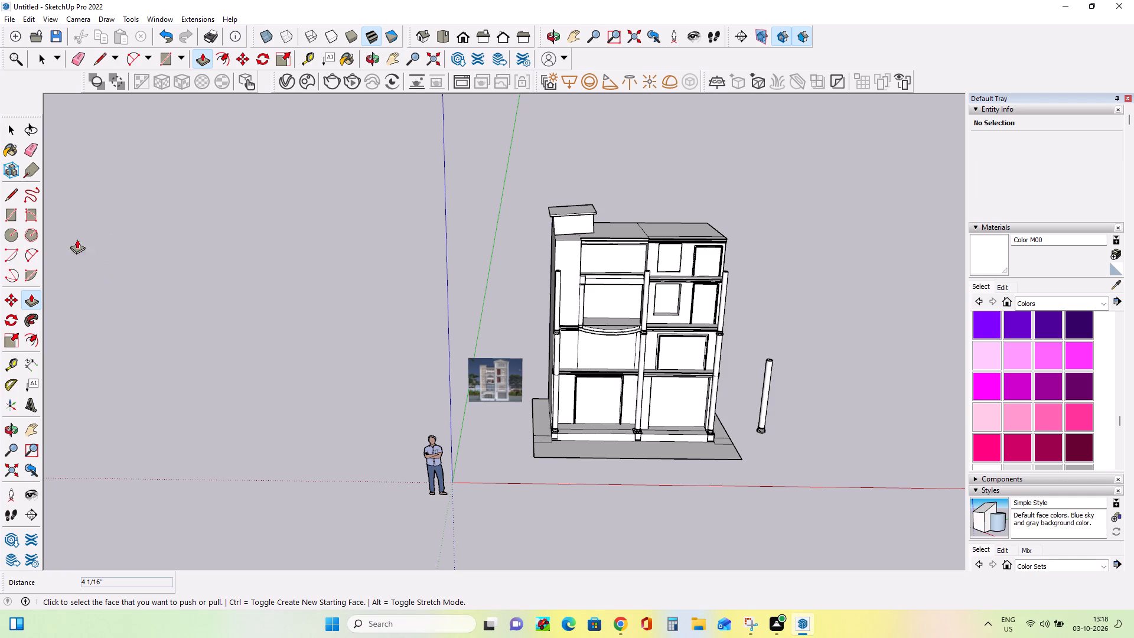
Copy the spare freestanding column onto the top end of the facade's middle column.
{"action": "left_click", "coordinate": [8, 133]}
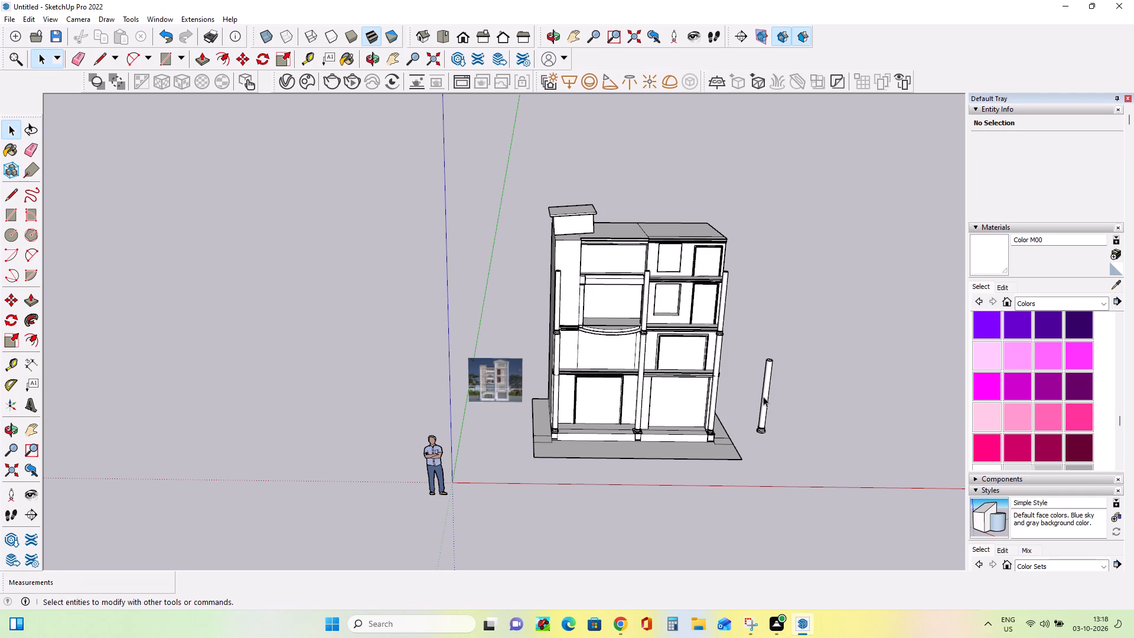
{"action": "left_click", "coordinate": [759, 406]}
{"action": "left_click", "coordinate": [758, 417]}
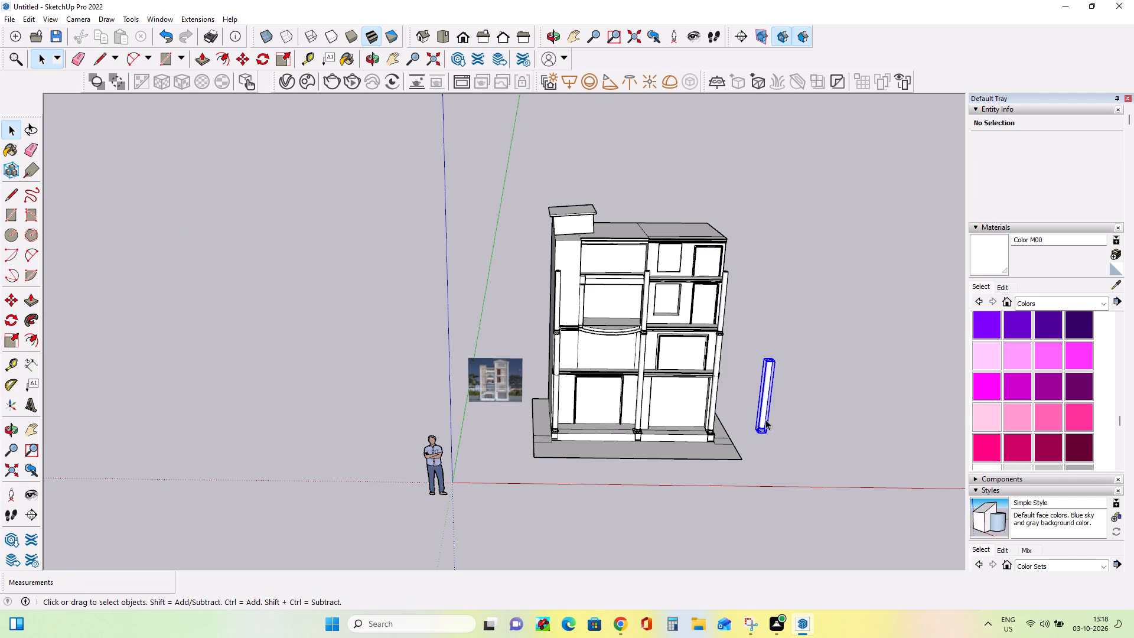
{"action": "left_click", "coordinate": [7, 302]}
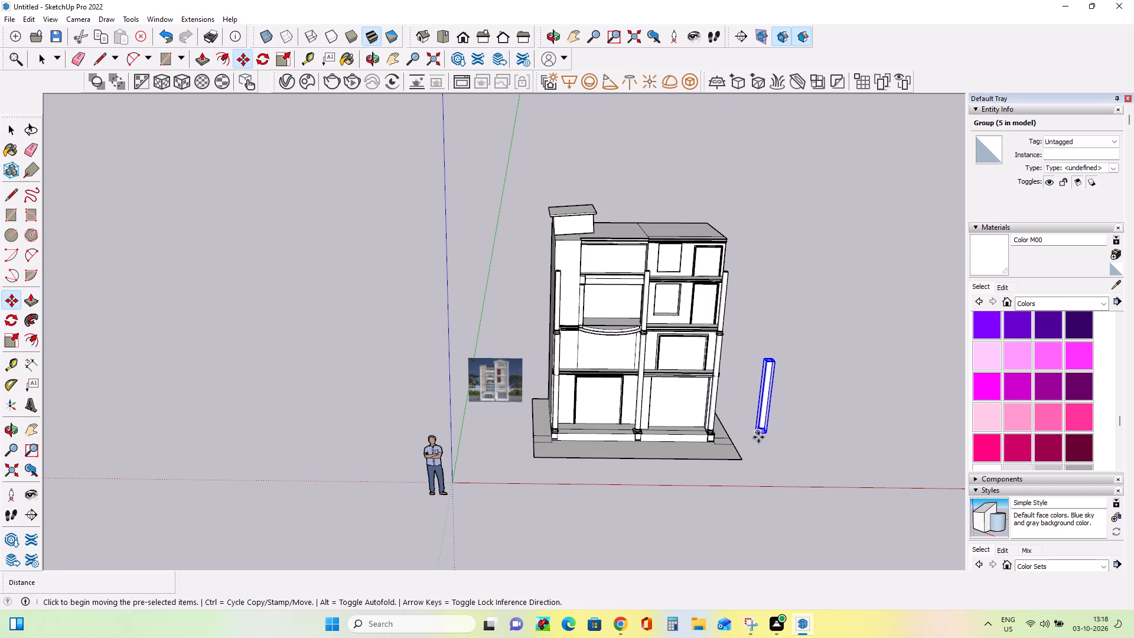
{"action": "left_click", "coordinate": [758, 437]}
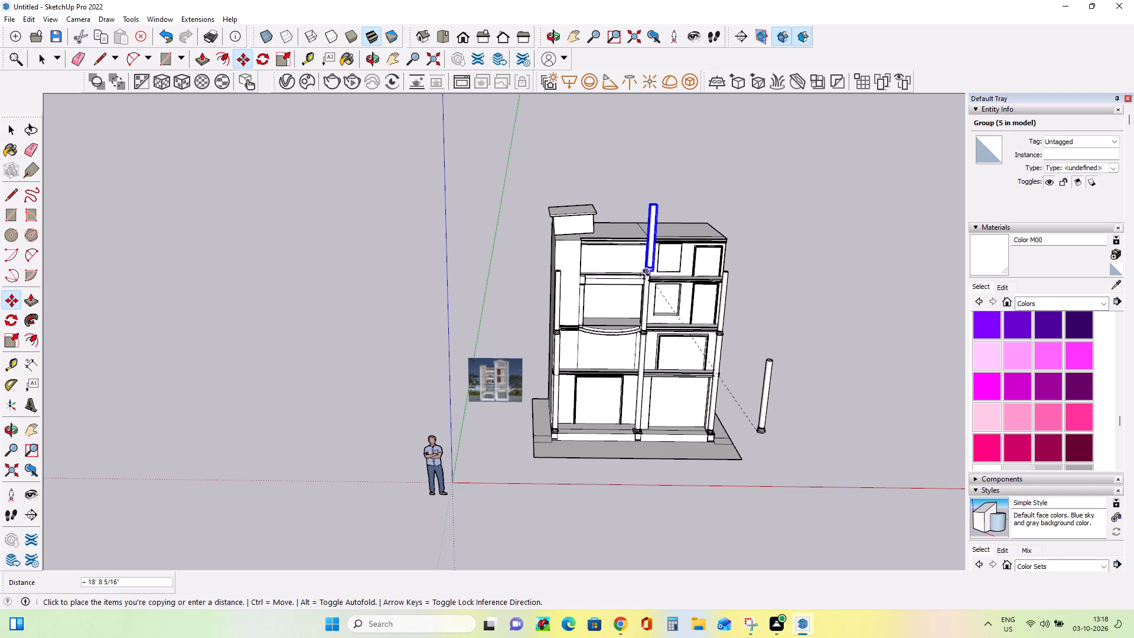
{"action": "scroll", "coordinate": [642, 275], "scroll_direction": "up", "scroll_amount": 2}
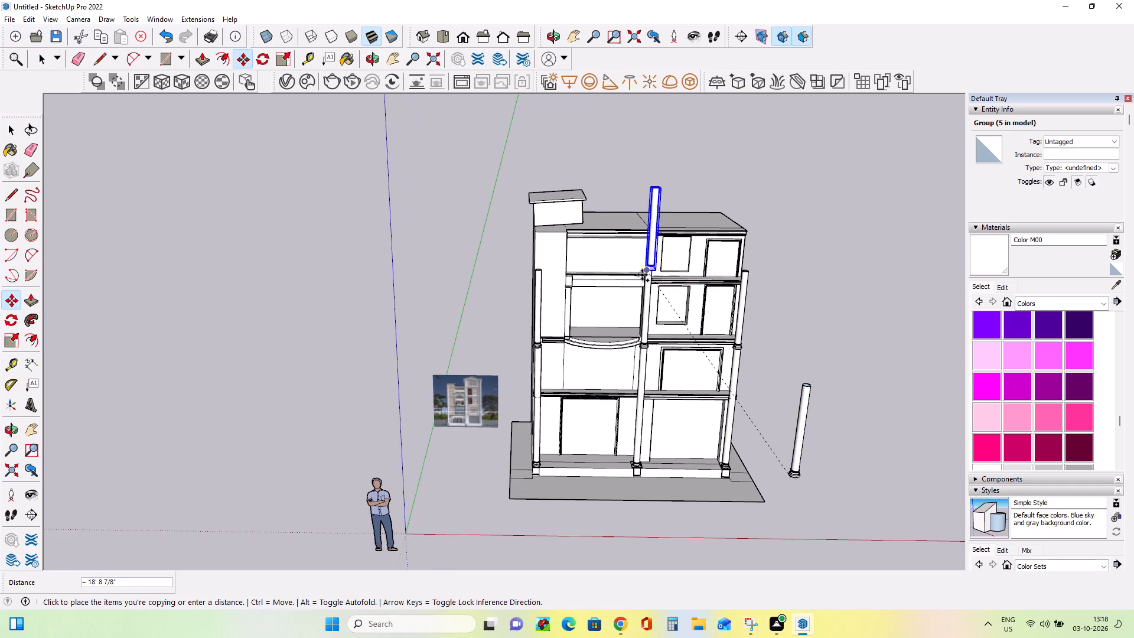
{"action": "scroll", "coordinate": [642, 275], "scroll_direction": "up", "scroll_amount": 3}
{"action": "left_click", "coordinate": [646, 268]}
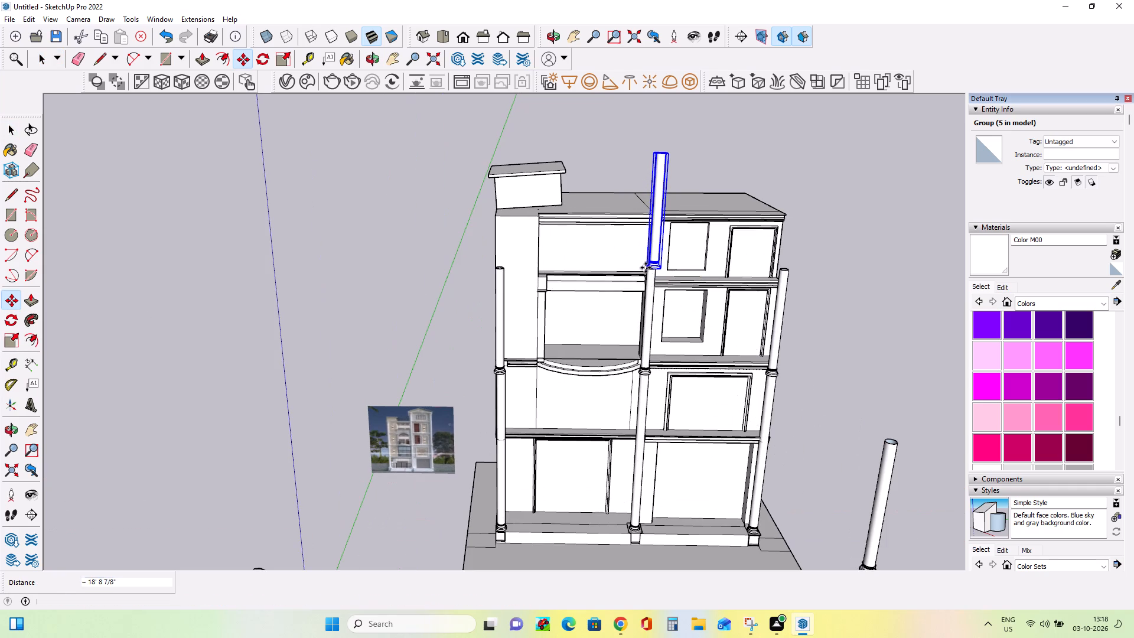
Shift the copied column in small moves so its base sits over the middle column's top end.
{"action": "scroll", "coordinate": [643, 293], "scroll_direction": "up", "scroll_amount": 14}
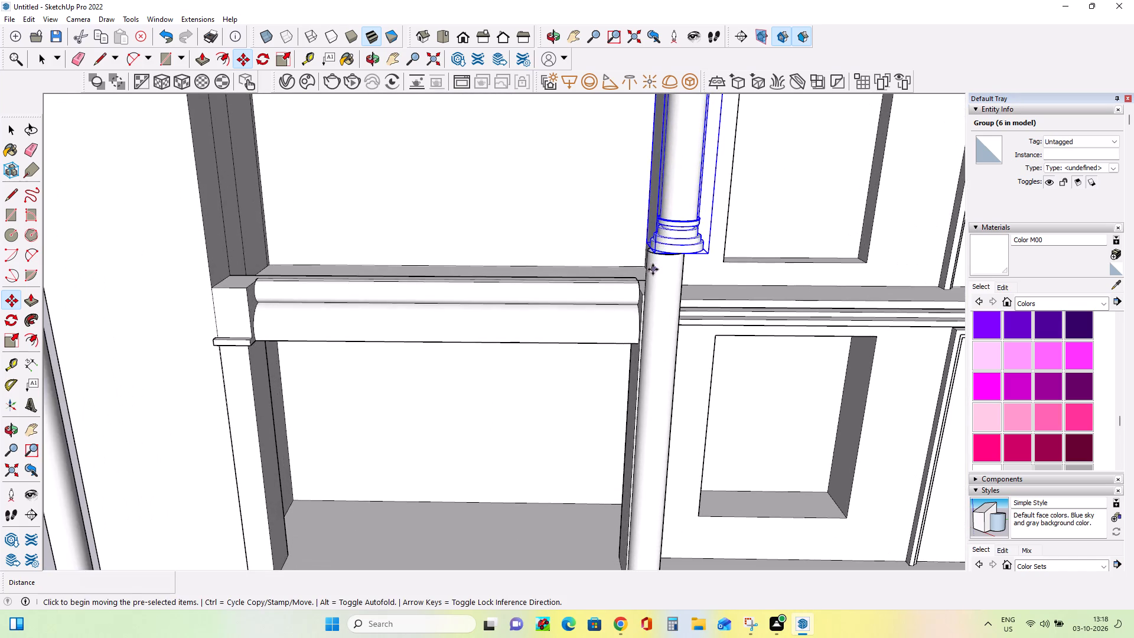
{"action": "middle_click_drag", "start_coordinate": [653, 269], "coordinate": [778, 289]}
{"action": "left_click", "coordinate": [686, 245]}
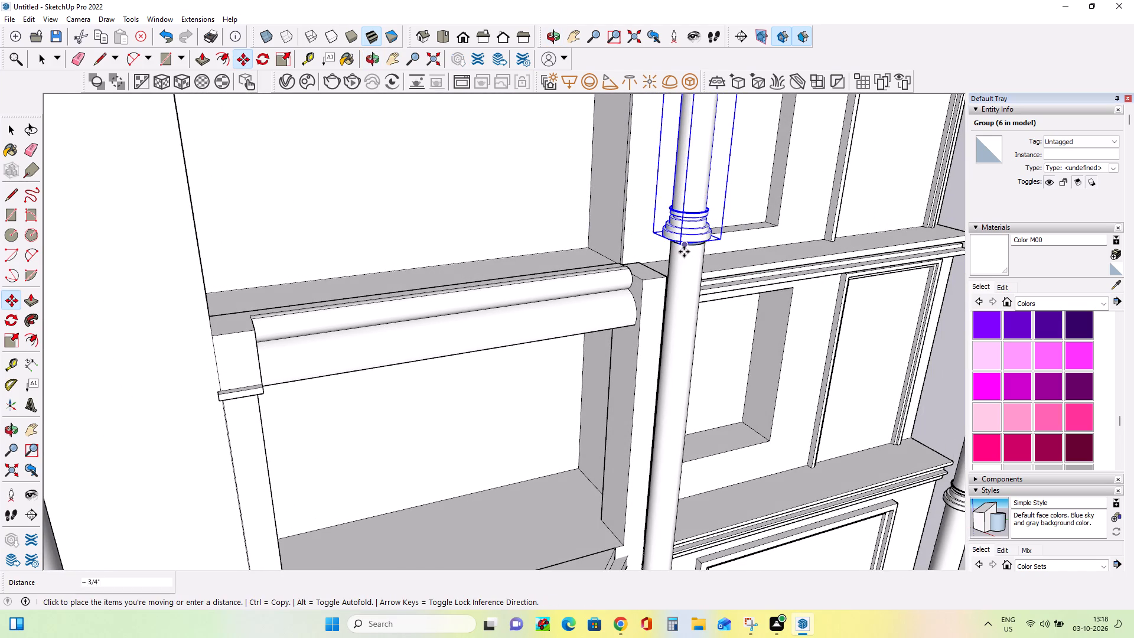
{"action": "left_click", "coordinate": [739, 253]}
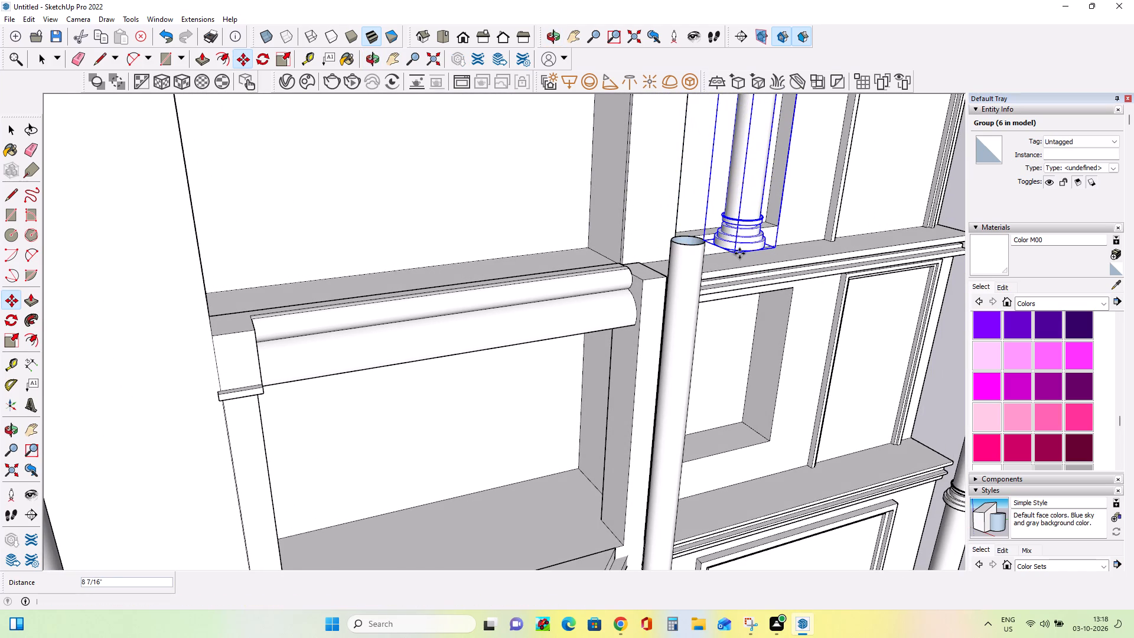
{"action": "left_click", "coordinate": [719, 250]}
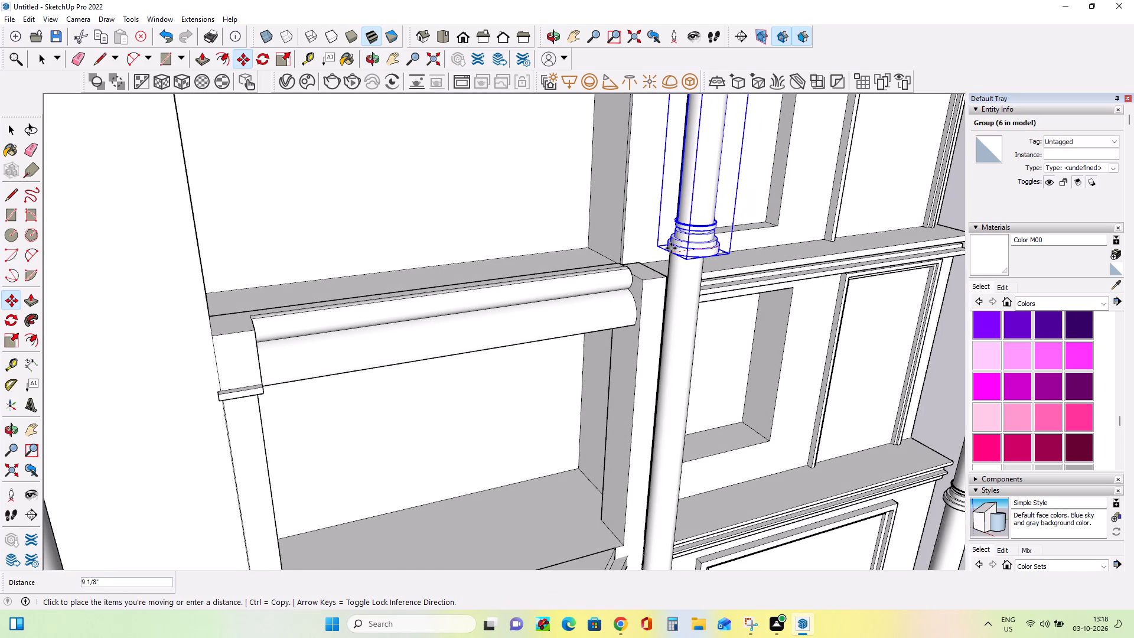
{"action": "left_click", "coordinate": [671, 248]}
{"action": "middle_click_drag", "start_coordinate": [738, 264], "coordinate": [637, 271]}
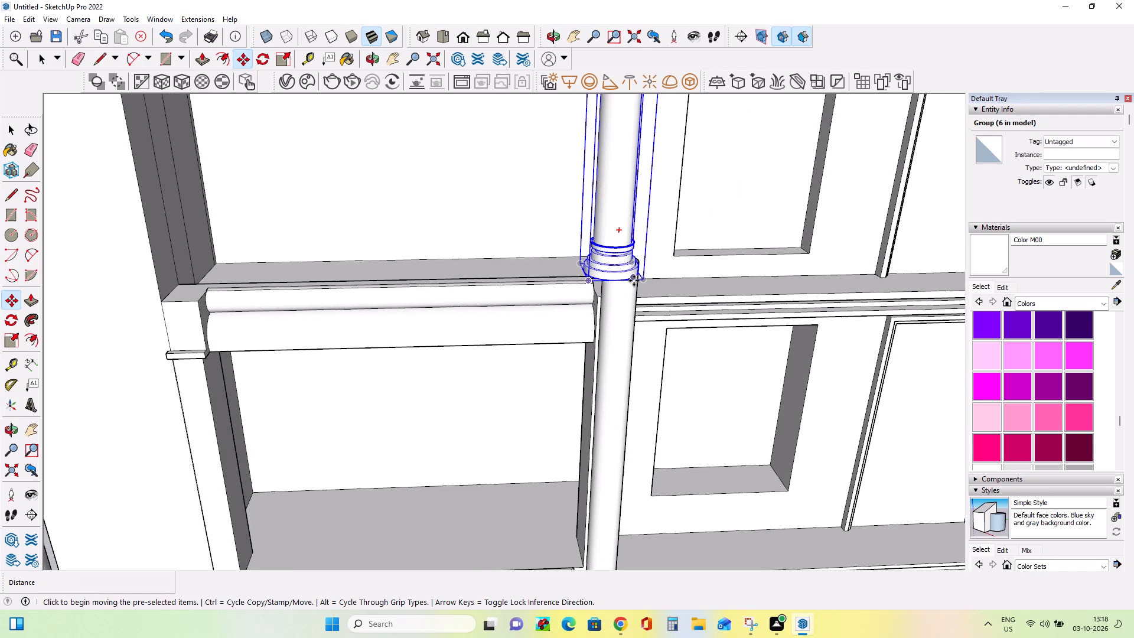
{"action": "left_click", "coordinate": [635, 281]}
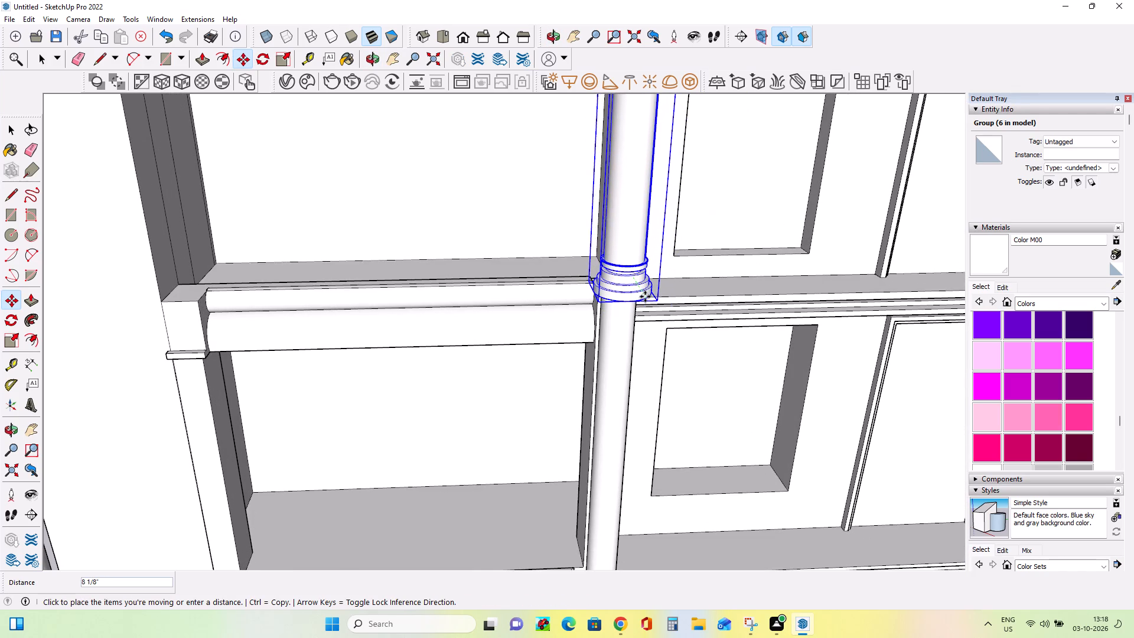
{"action": "triple_click", "coordinate": [645, 297]}
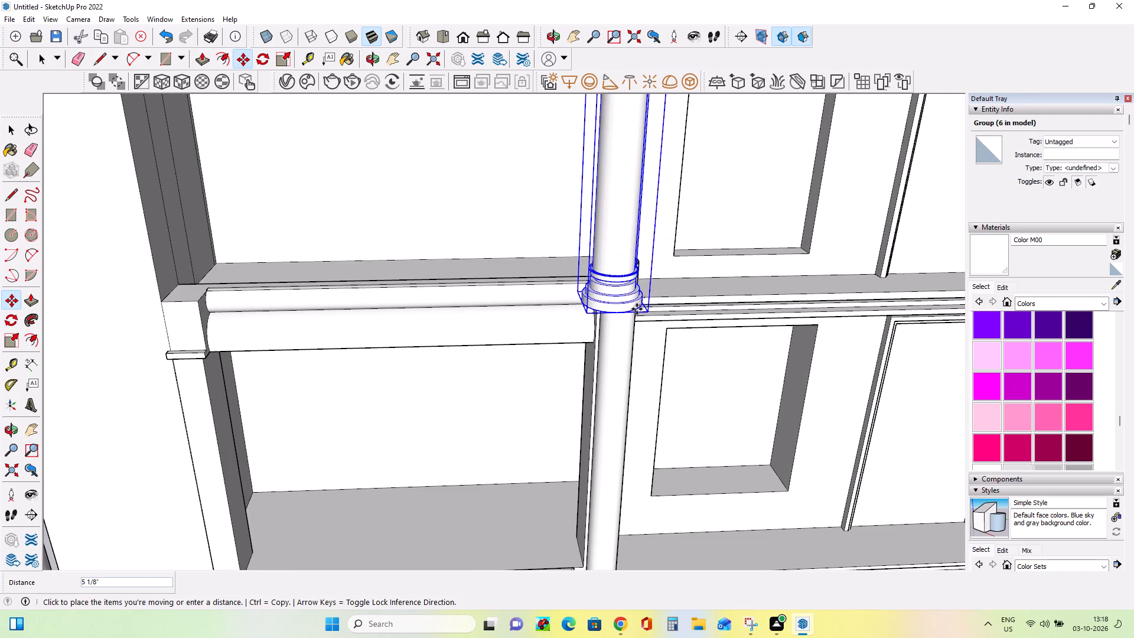
{"action": "double_click", "coordinate": [638, 306]}
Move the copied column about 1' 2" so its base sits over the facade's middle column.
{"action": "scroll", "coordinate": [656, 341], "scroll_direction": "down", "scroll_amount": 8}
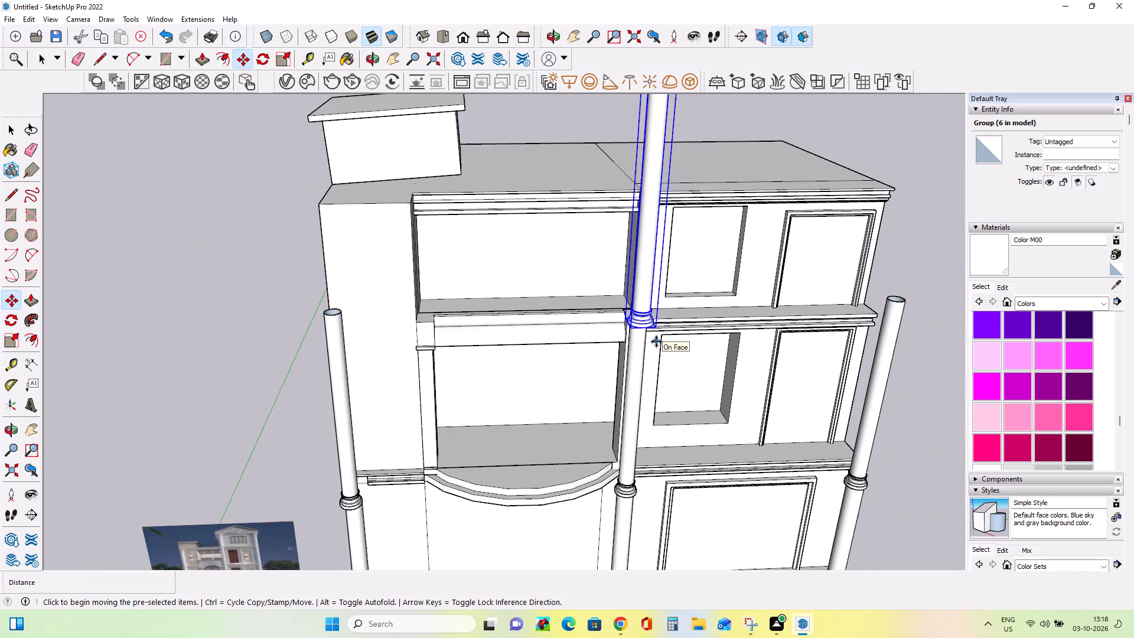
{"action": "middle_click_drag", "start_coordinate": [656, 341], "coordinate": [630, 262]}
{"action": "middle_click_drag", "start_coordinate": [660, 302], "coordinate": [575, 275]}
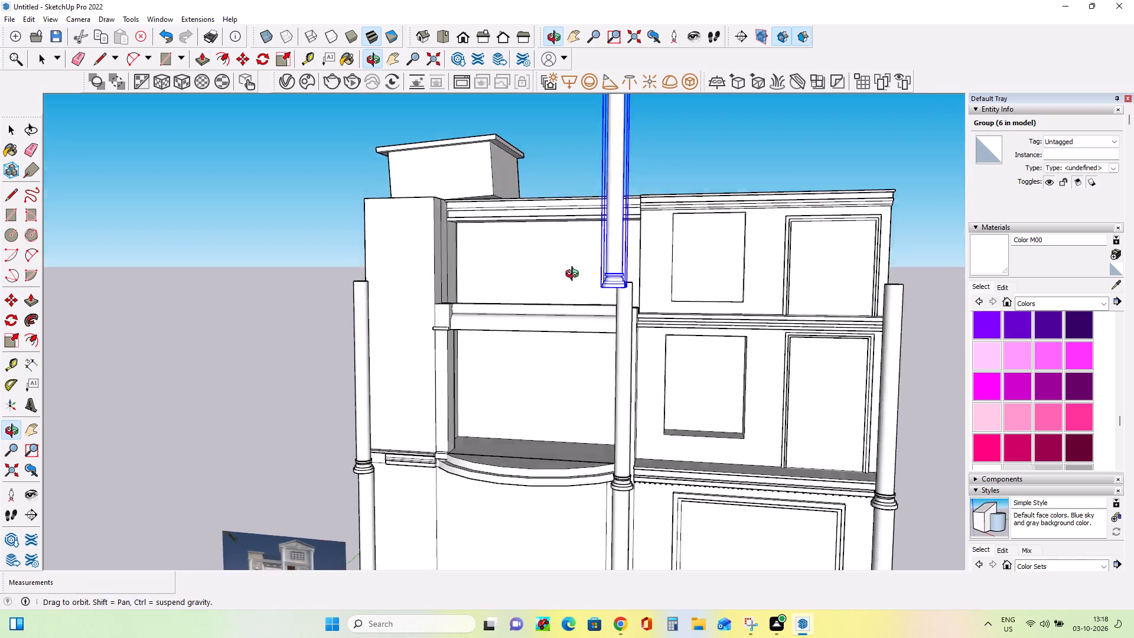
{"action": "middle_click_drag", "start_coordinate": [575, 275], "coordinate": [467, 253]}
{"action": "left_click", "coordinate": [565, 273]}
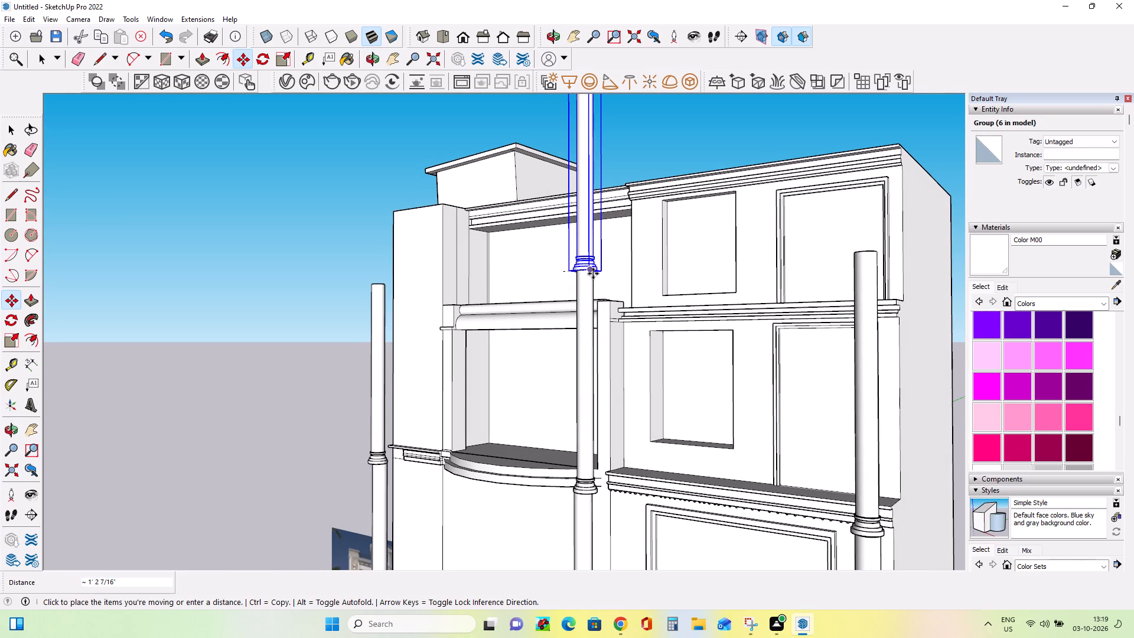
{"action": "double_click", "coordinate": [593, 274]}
Examine the whole facade with the stacked column from several angles alongside the reference image.
{"action": "middle_click_drag", "start_coordinate": [659, 320], "coordinate": [887, 313]}
{"action": "scroll", "coordinate": [884, 314], "scroll_direction": "down", "scroll_amount": 2}
{"action": "scroll", "coordinate": [803, 319], "scroll_direction": "down", "scroll_amount": 4}
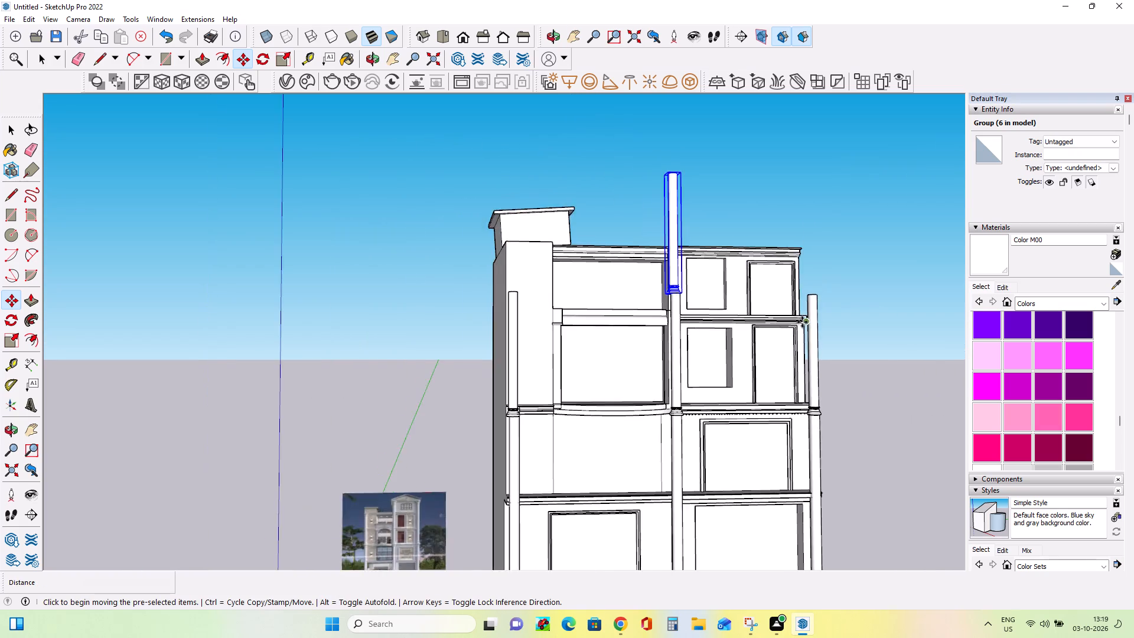
{"action": "scroll", "coordinate": [802, 322], "scroll_direction": "down", "scroll_amount": 4}
{"action": "scroll", "coordinate": [690, 328], "scroll_direction": "down", "scroll_amount": 1}
{"action": "middle_click_drag", "start_coordinate": [690, 332], "coordinate": [652, 390]}
{"action": "middle_click_drag", "start_coordinate": [638, 258], "coordinate": [640, 367]}
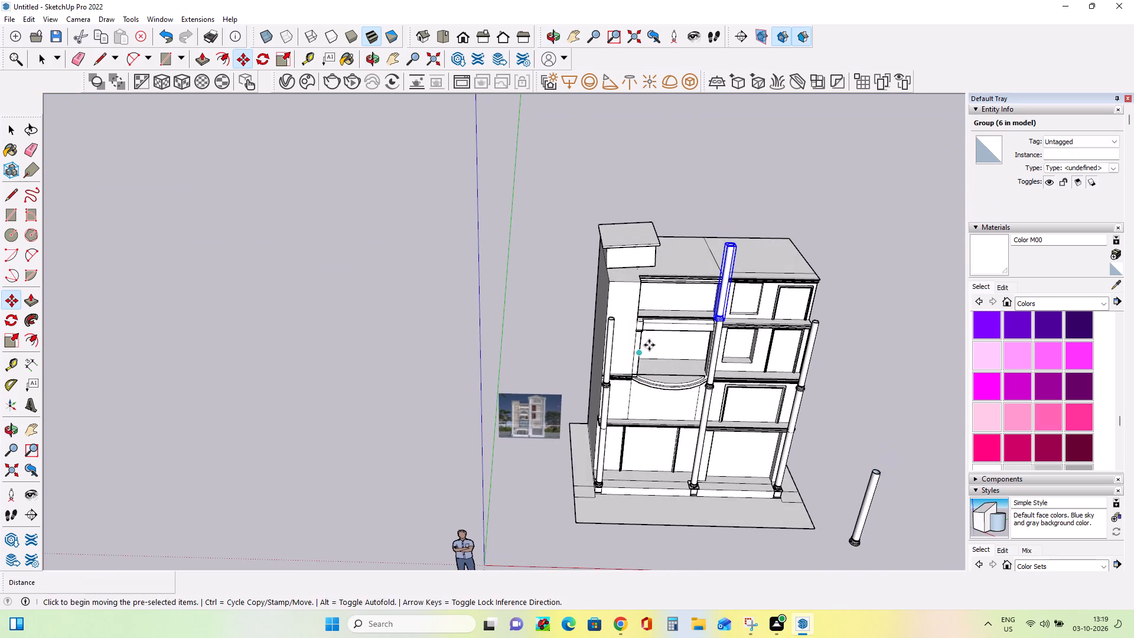
{"action": "middle_click_drag", "start_coordinate": [663, 327], "coordinate": [585, 262]}
{"action": "middle_click_drag", "start_coordinate": [669, 375], "coordinate": [695, 364]}
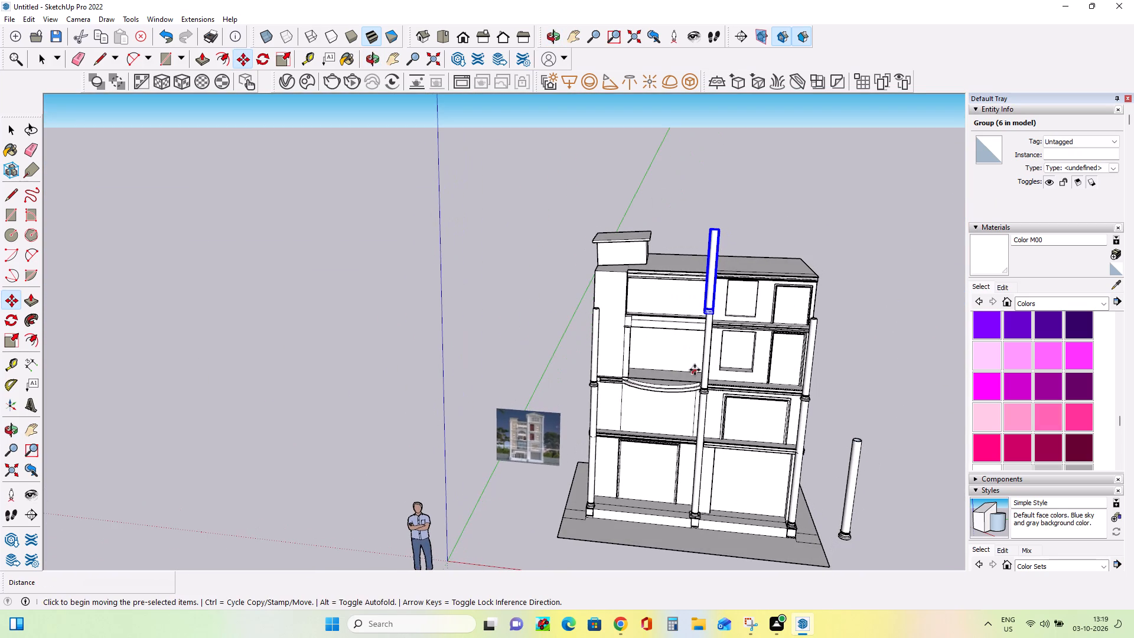
Undo the column copy and the rooftop block with its projecting band, back to the bare flat roof.
{"action": "key", "text": "ctrl+z"}
{"action": "key", "text": "ctrl+z"}
{"action": "key", "text": "ctrl+z"}
{"action": "key", "text": "ctrl+z"}
{"action": "key", "text": "ctrl+z"}
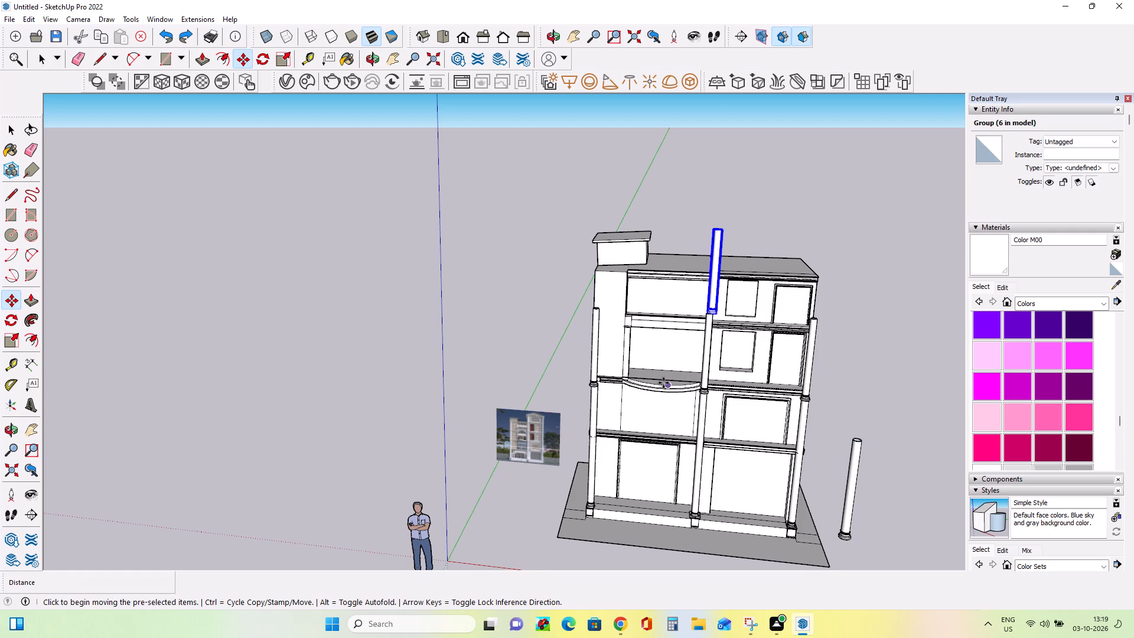
{"action": "key", "text": "ctrl+z"}
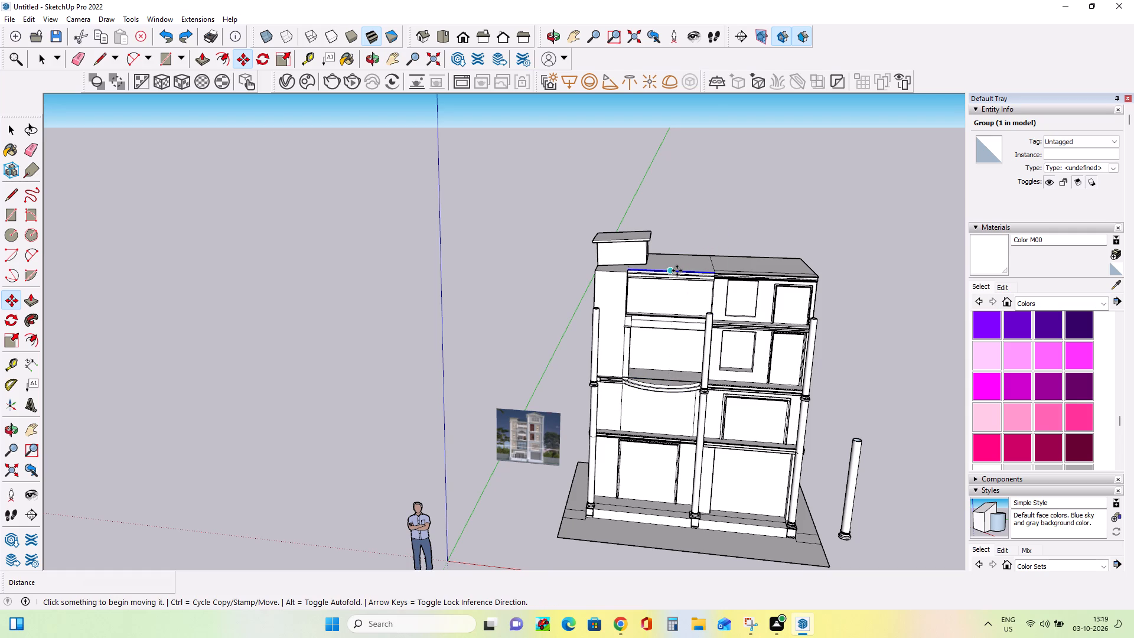
{"action": "key", "text": "ctrl+z"}
{"action": "key", "text": "ctrl+z"}
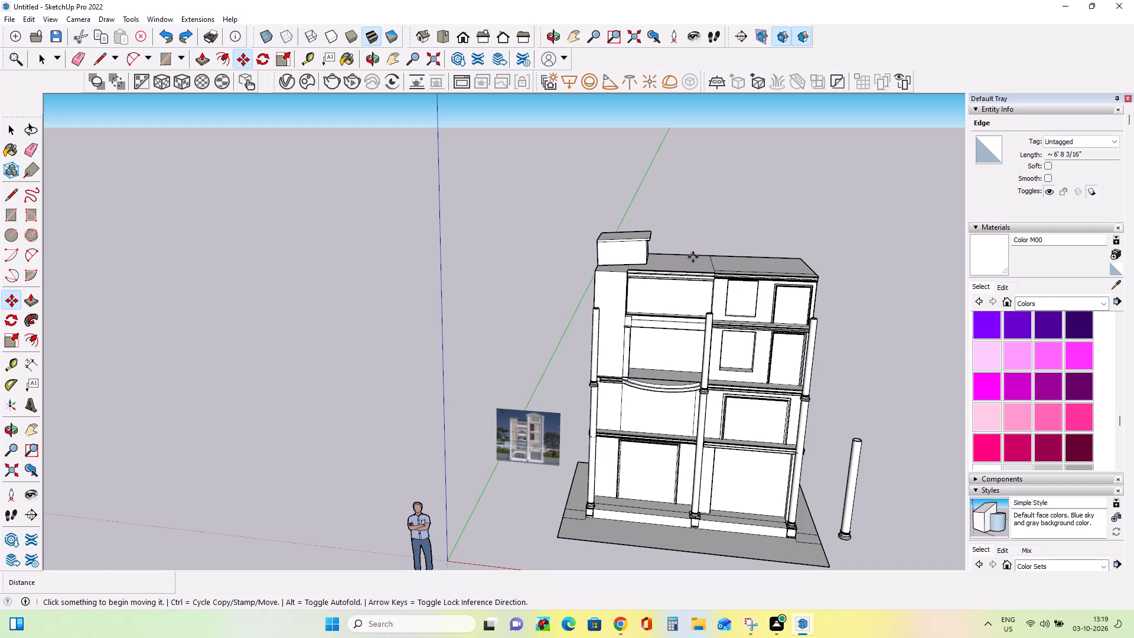
{"action": "key", "text": "ctrl+z"}
{"action": "key", "text": "ctrl+z"}
{"action": "key", "text": "ctrl+z"}
{"action": "key", "text": "ctrl+z"}
{"action": "key", "text": "ctrl+z"}
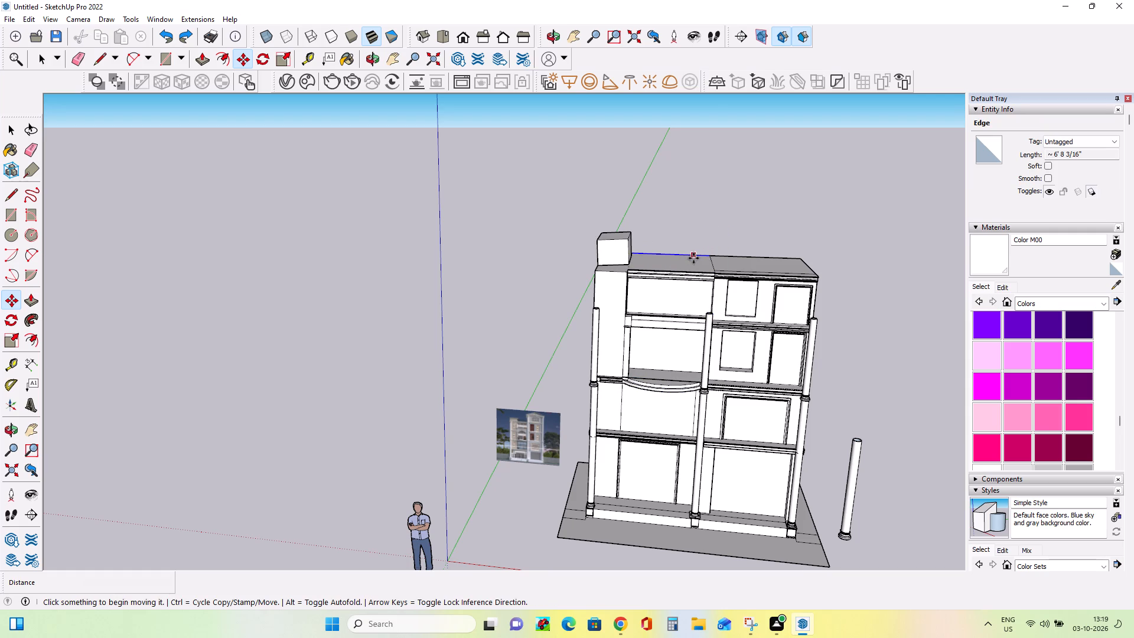
{"action": "key", "text": "ctrl+z"}
{"action": "key", "text": "ctrl+z"}
Draw a rectangle about 3' 11 7/8" by 3' 1 3/16" on the roof, along the outer side edge near the front.
{"action": "middle_click_drag", "start_coordinate": [629, 271], "coordinate": [681, 387]}
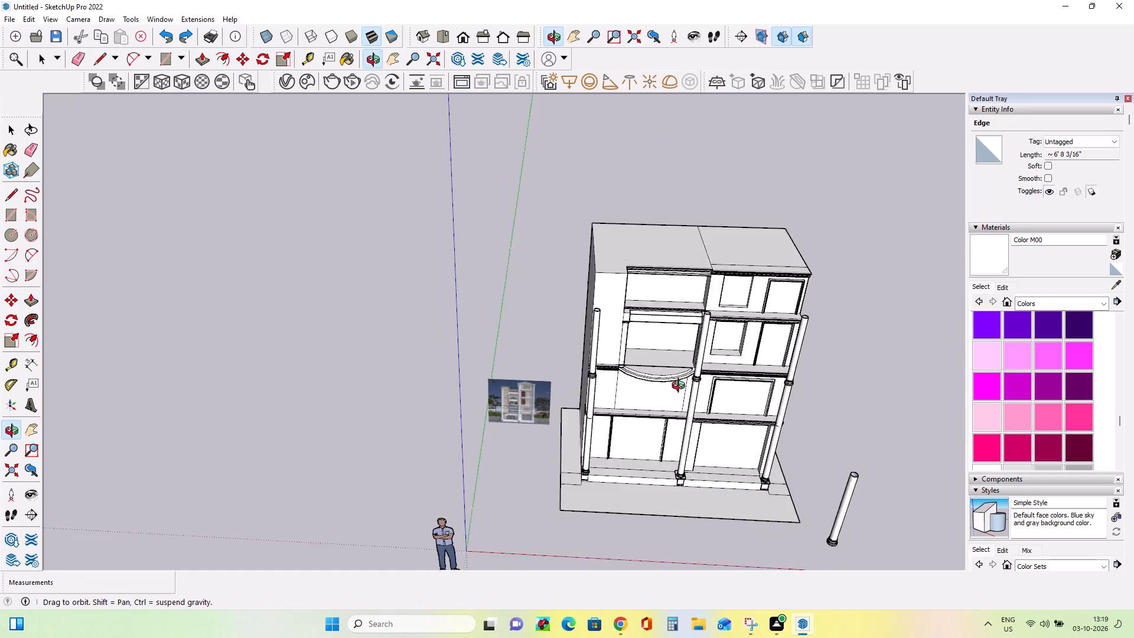
{"action": "middle_click_drag", "start_coordinate": [681, 387], "coordinate": [689, 410]}
{"action": "scroll", "coordinate": [616, 266], "scroll_direction": "up", "scroll_amount": 5}
{"action": "middle_click_drag", "start_coordinate": [614, 265], "coordinate": [632, 322]}
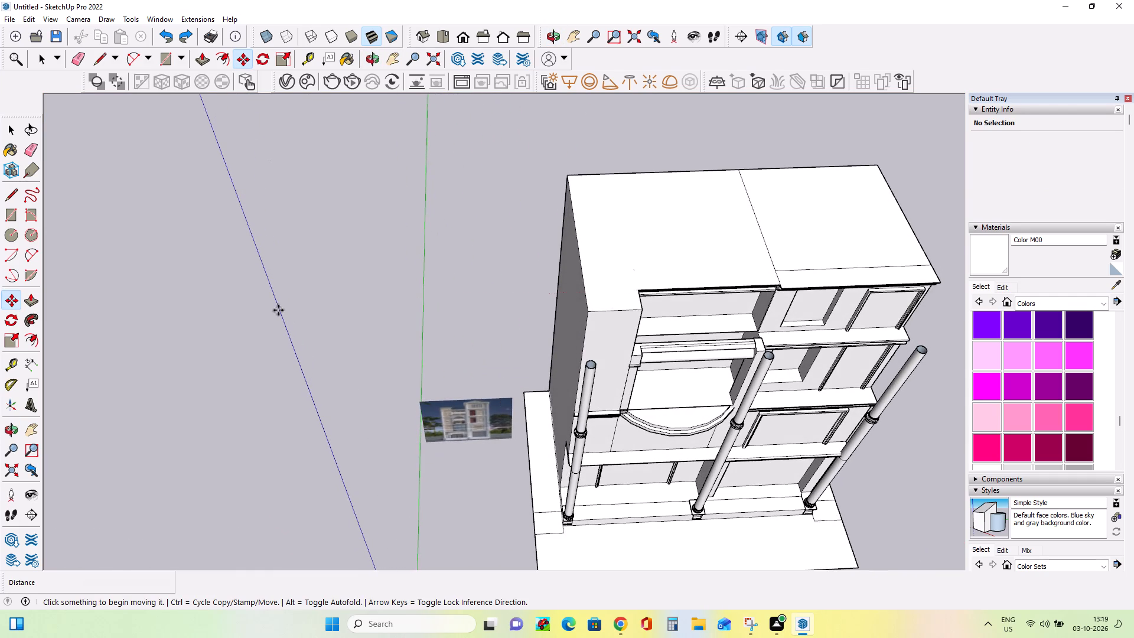
{"action": "left_click", "coordinate": [10, 217]}
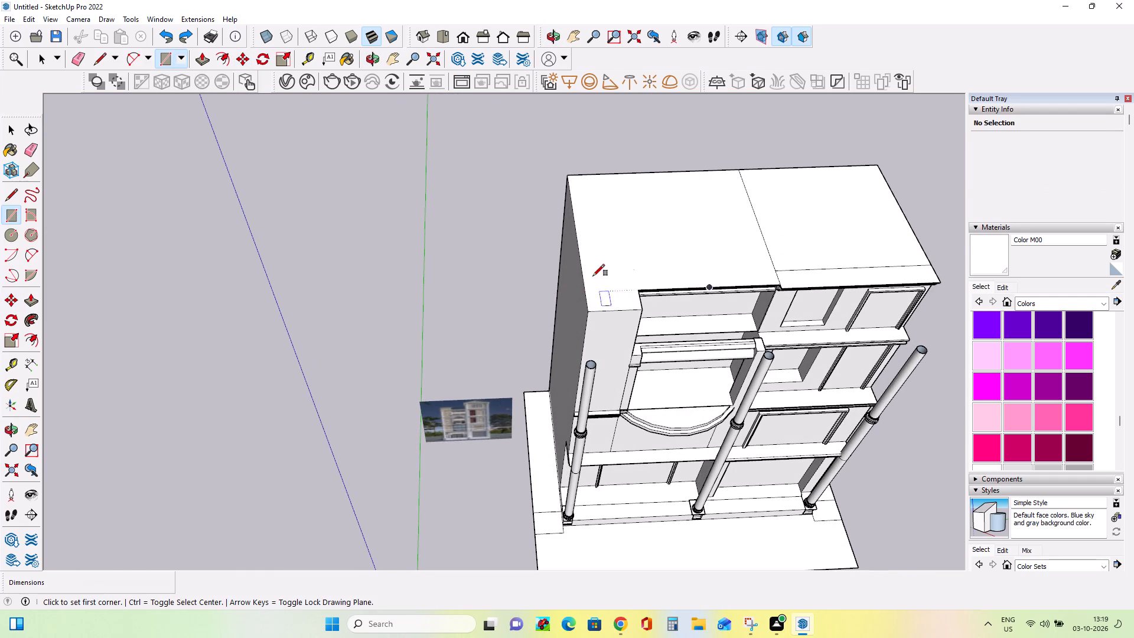
{"action": "left_click", "coordinate": [583, 267]}
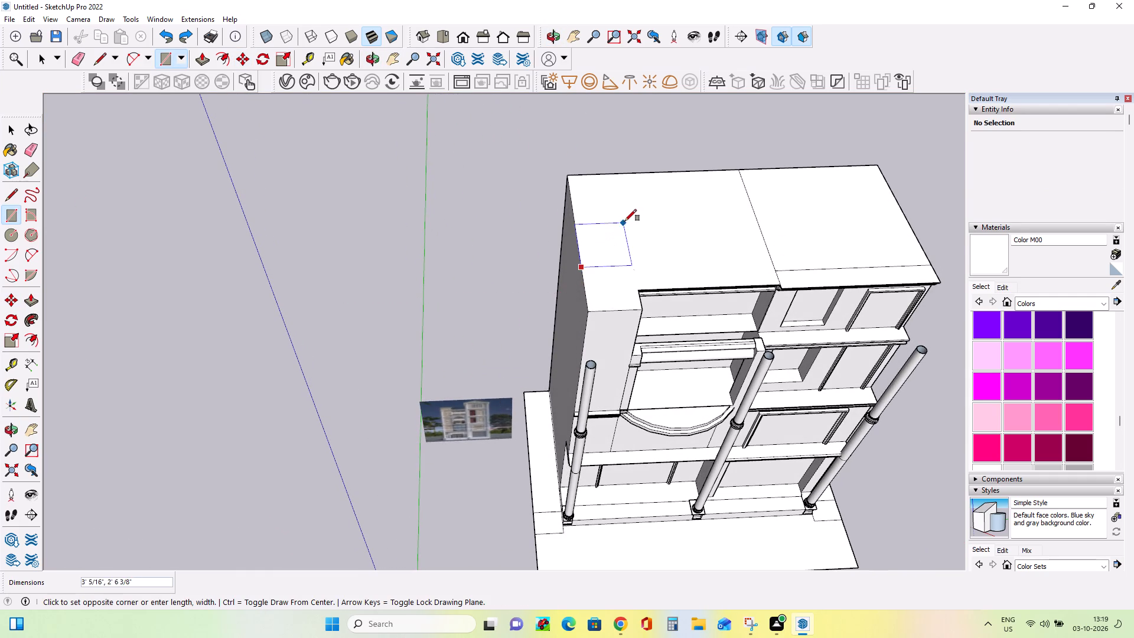
{"action": "left_click", "coordinate": [633, 207]}
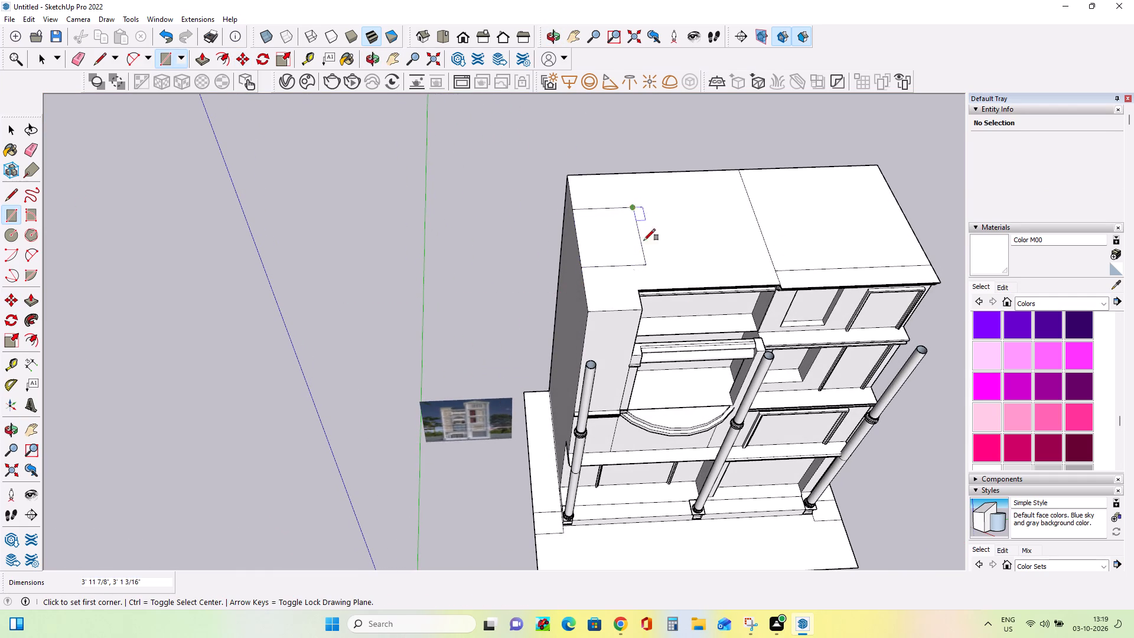
Extrude the roof rectangle upward about 2' 6 9/16" into a rooftop block.
{"action": "left_click", "coordinate": [34, 298]}
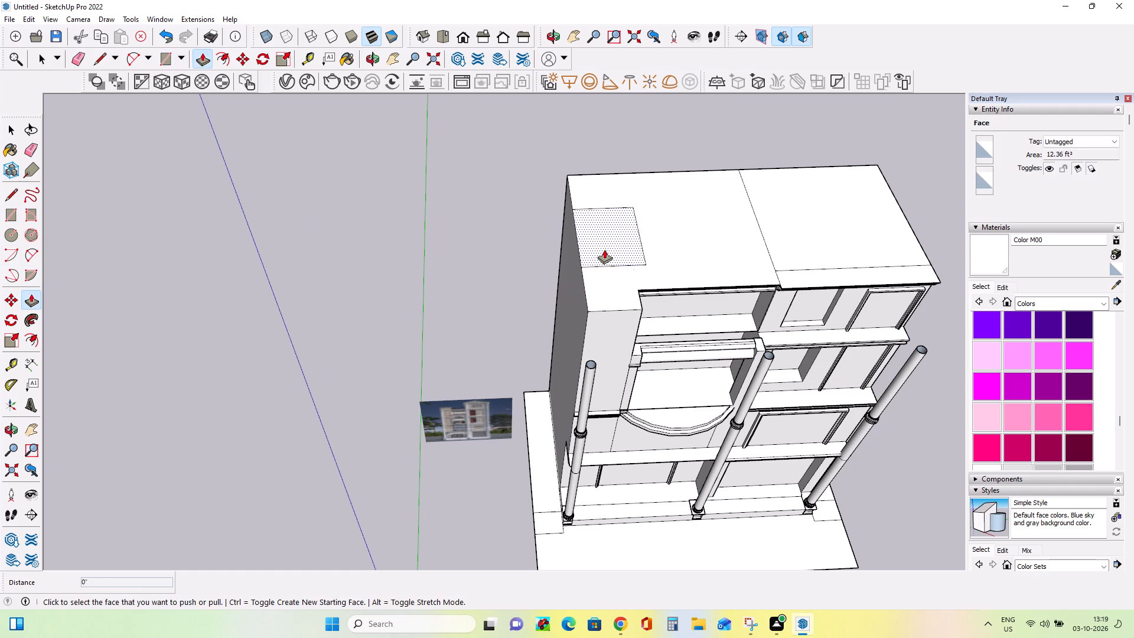
{"action": "left_click", "coordinate": [604, 249]}
{"action": "left_click", "coordinate": [613, 211]}
{"action": "middle_click_drag", "start_coordinate": [744, 309], "coordinate": [721, 285]}
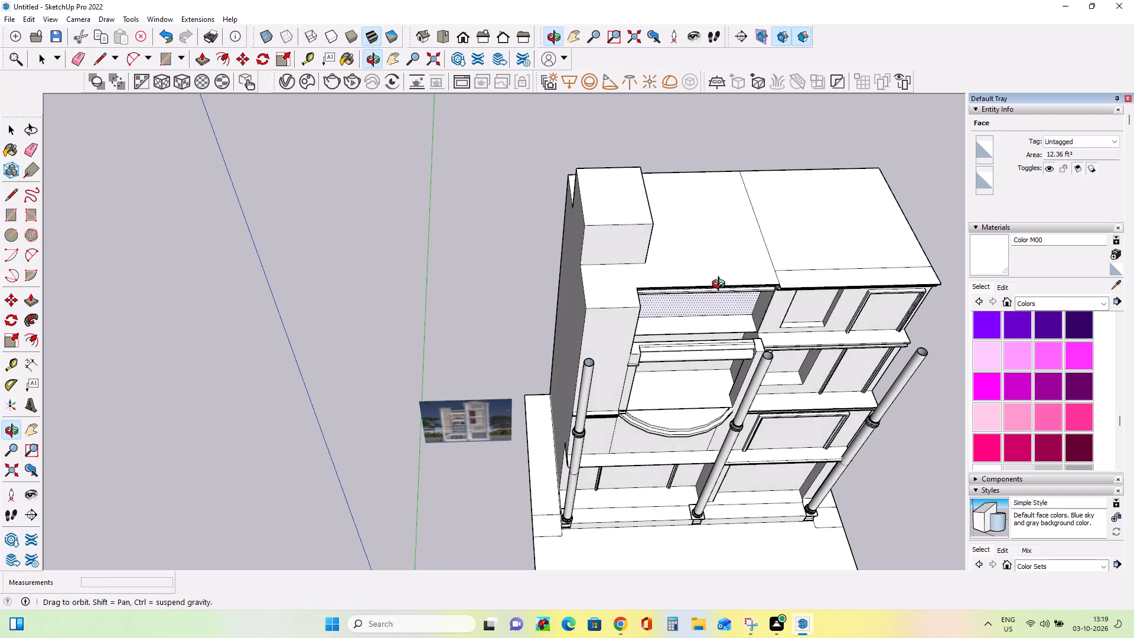
{"action": "middle_click_drag", "start_coordinate": [721, 285], "coordinate": [647, 170]}
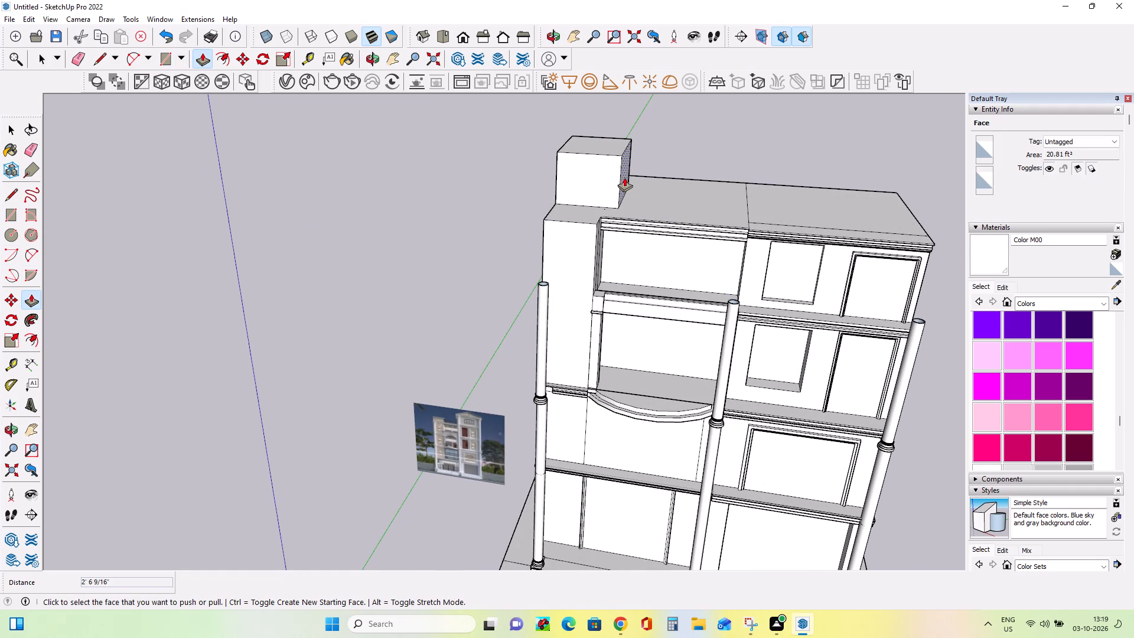
Pull the rooftop block's side face outward about 4 1/4" toward the middle bay.
{"action": "middle_click_drag", "start_coordinate": [633, 175], "coordinate": [584, 198]}
{"action": "left_click", "coordinate": [636, 184]}
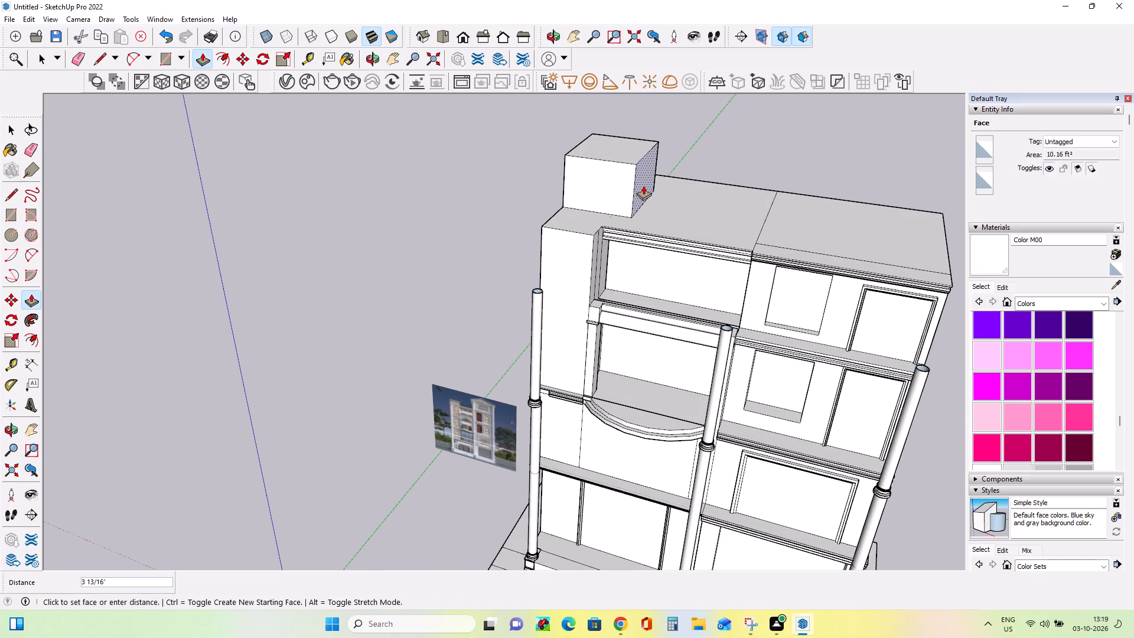
{"action": "left_click", "coordinate": [643, 185]}
Draw lines just below the rooftop block's top edge across its front and outer side faces.
{"action": "middle_click_drag", "start_coordinate": [638, 246], "coordinate": [710, 247]}
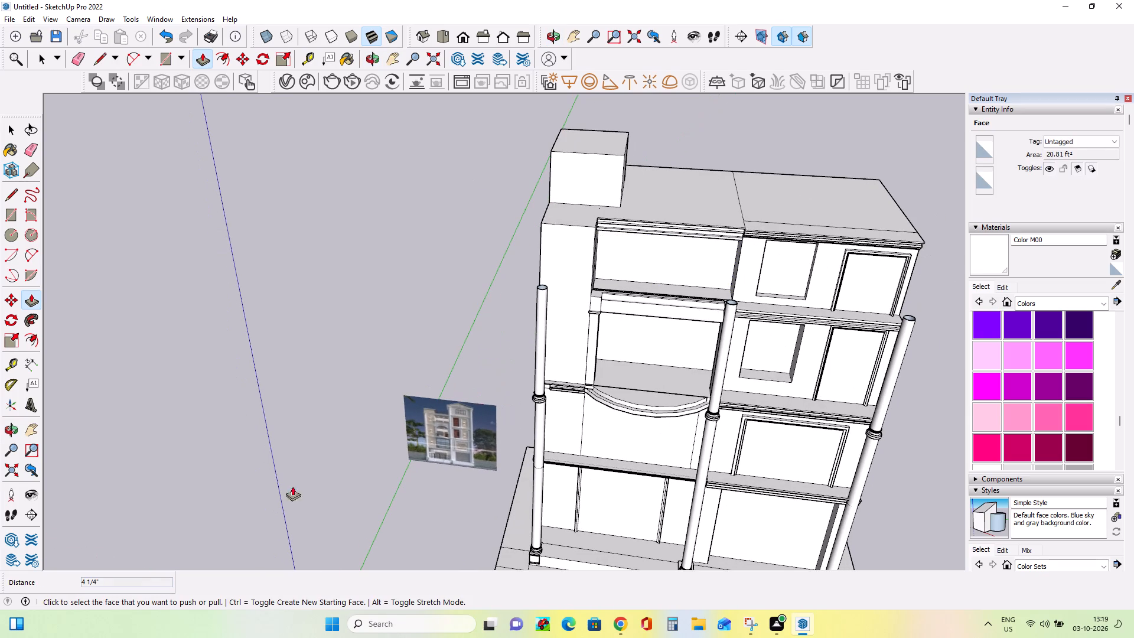
{"action": "middle_click_drag", "start_coordinate": [871, 439], "coordinate": [892, 315]}
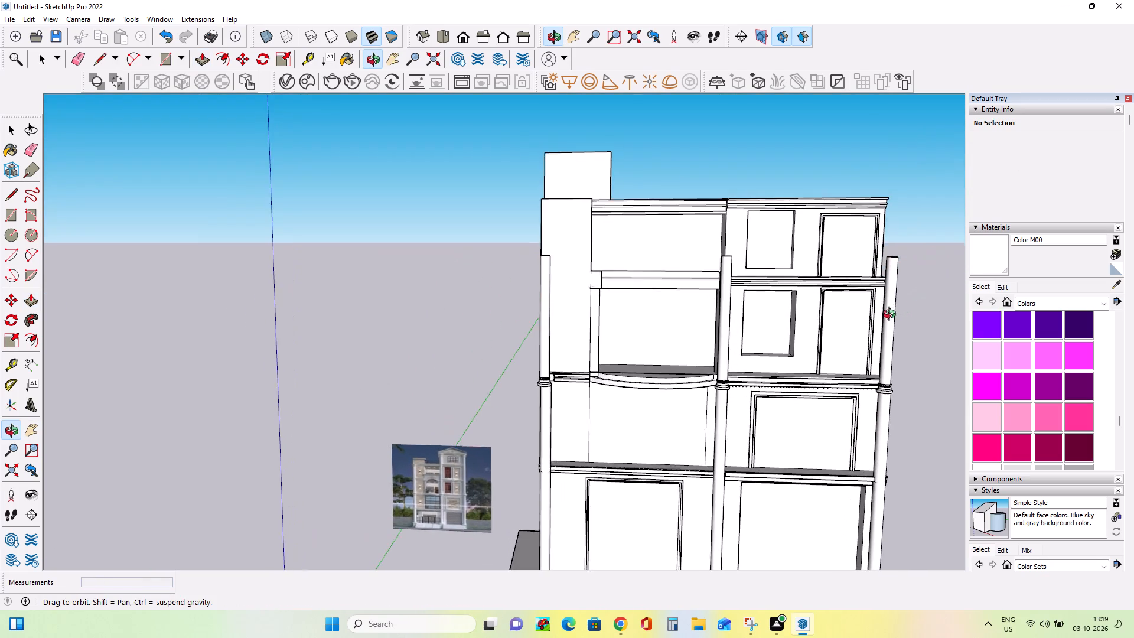
{"action": "middle_click_drag", "start_coordinate": [892, 315], "coordinate": [902, 373]}
{"action": "left_click", "coordinate": [15, 198]}
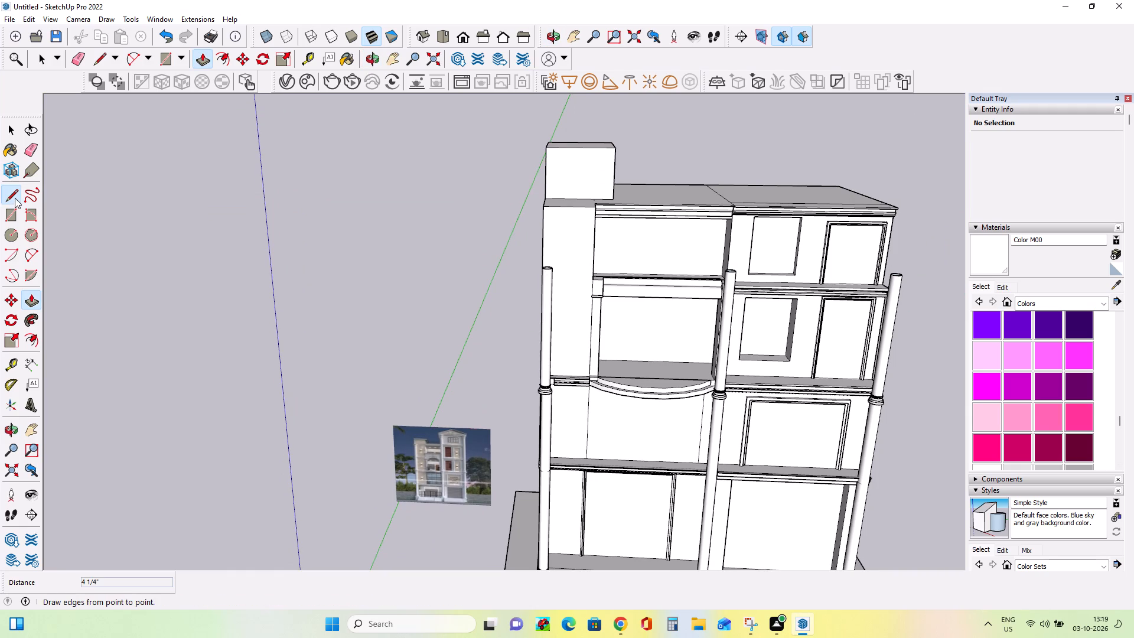
{"action": "middle_click_drag", "start_coordinate": [573, 181], "coordinate": [639, 281]}
{"action": "scroll", "coordinate": [520, 145], "scroll_direction": "up", "scroll_amount": 6}
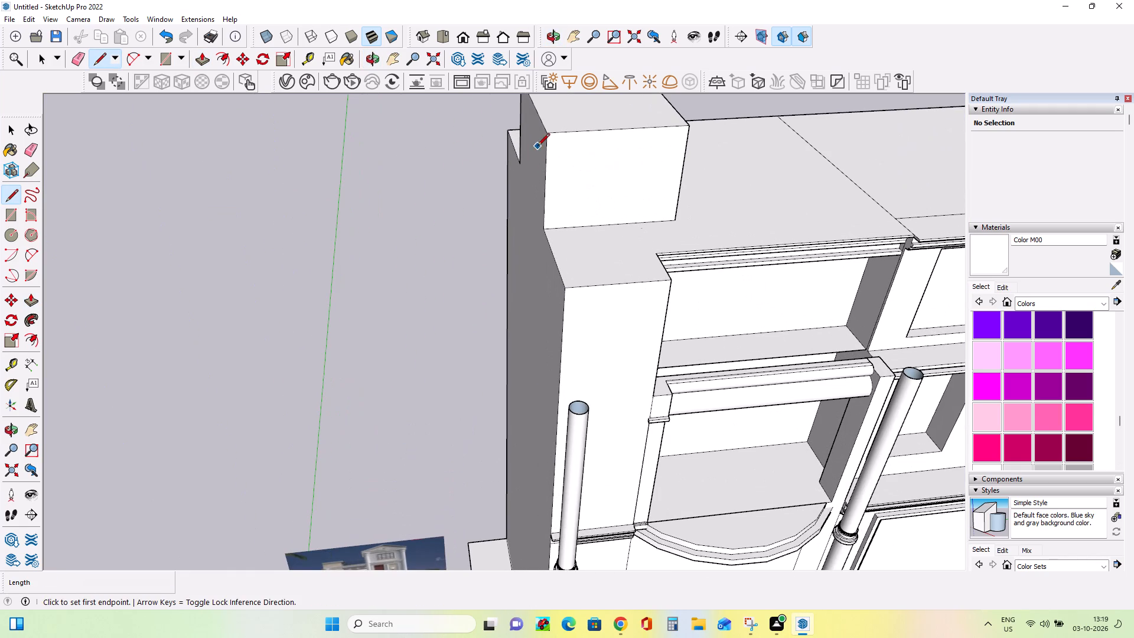
{"action": "left_click", "coordinate": [549, 141]}
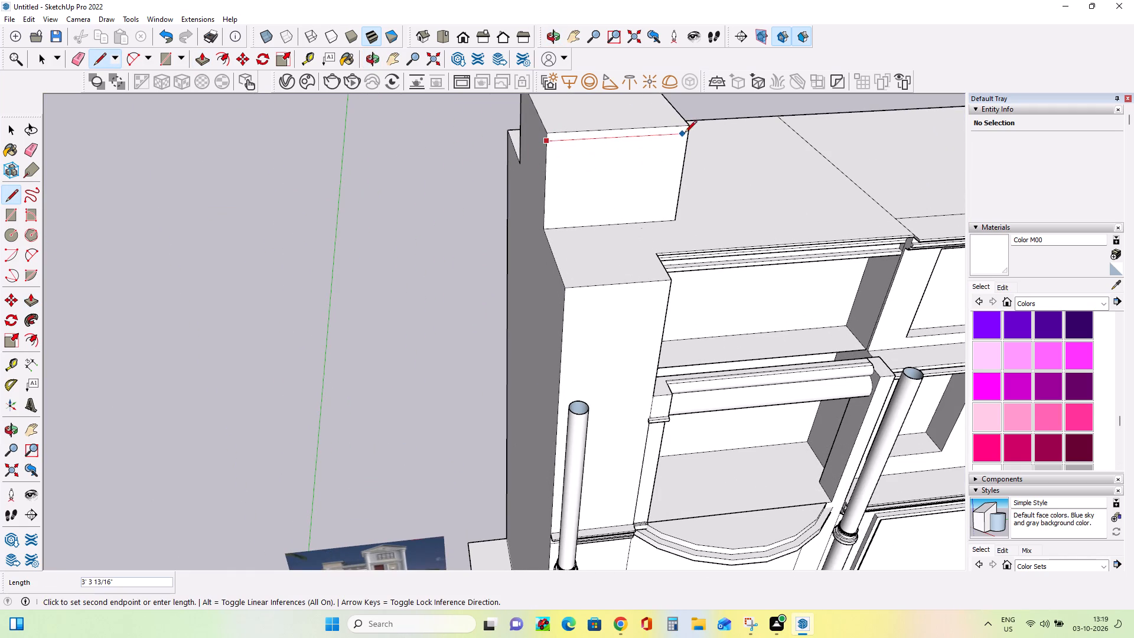
{"action": "left_click", "coordinate": [687, 134]}
{"action": "middle_click_drag", "start_coordinate": [529, 205], "coordinate": [840, 160]}
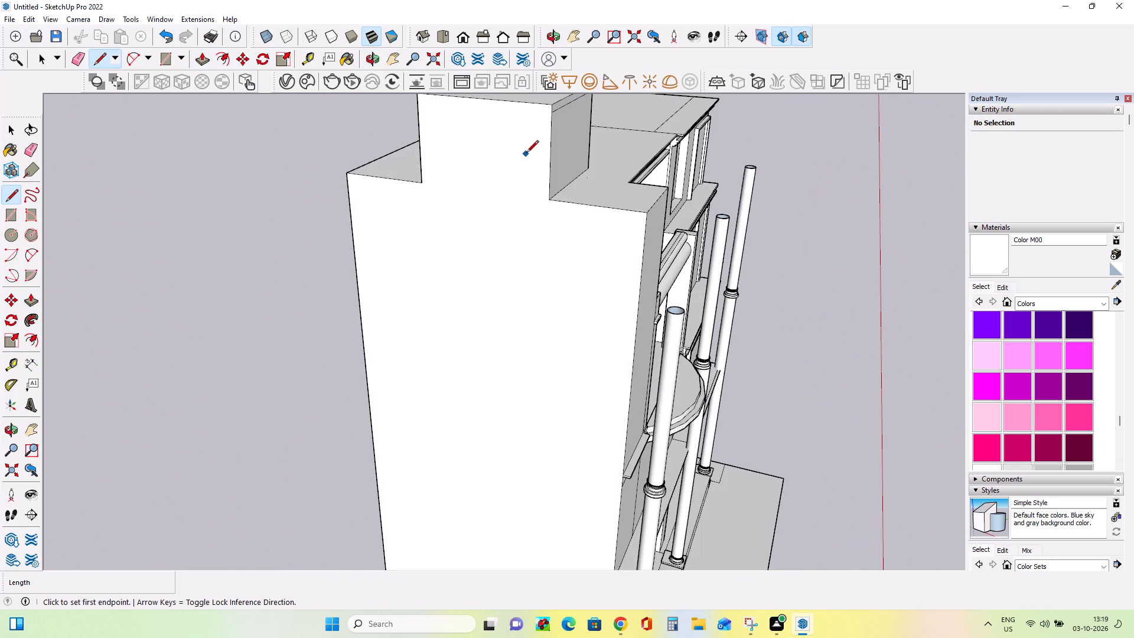
{"action": "scroll", "coordinate": [526, 154], "scroll_direction": "down", "scroll_amount": 4}
{"action": "left_click", "coordinate": [542, 126]}
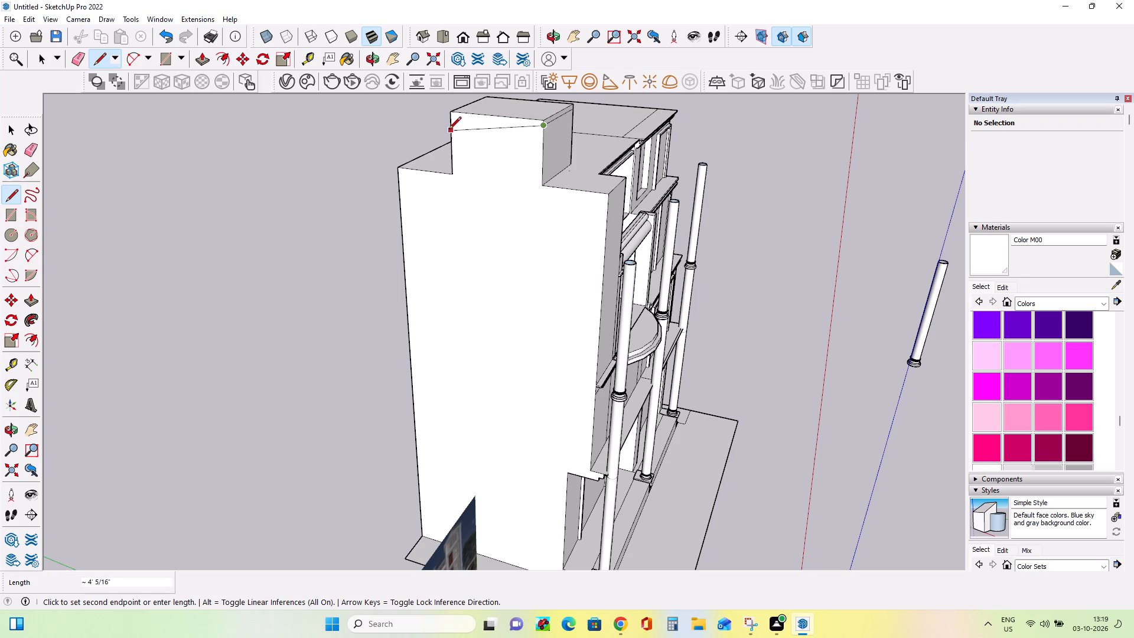
{"action": "double_click", "coordinate": [448, 121]}
Continue the line just below the top edge along the rooftop block's side facing the middle bay, about 3' 11 7/8" long.
{"action": "middle_click_drag", "start_coordinate": [607, 180], "coordinate": [229, 231]}
{"action": "scroll", "coordinate": [259, 232], "scroll_direction": "down", "scroll_amount": 1}
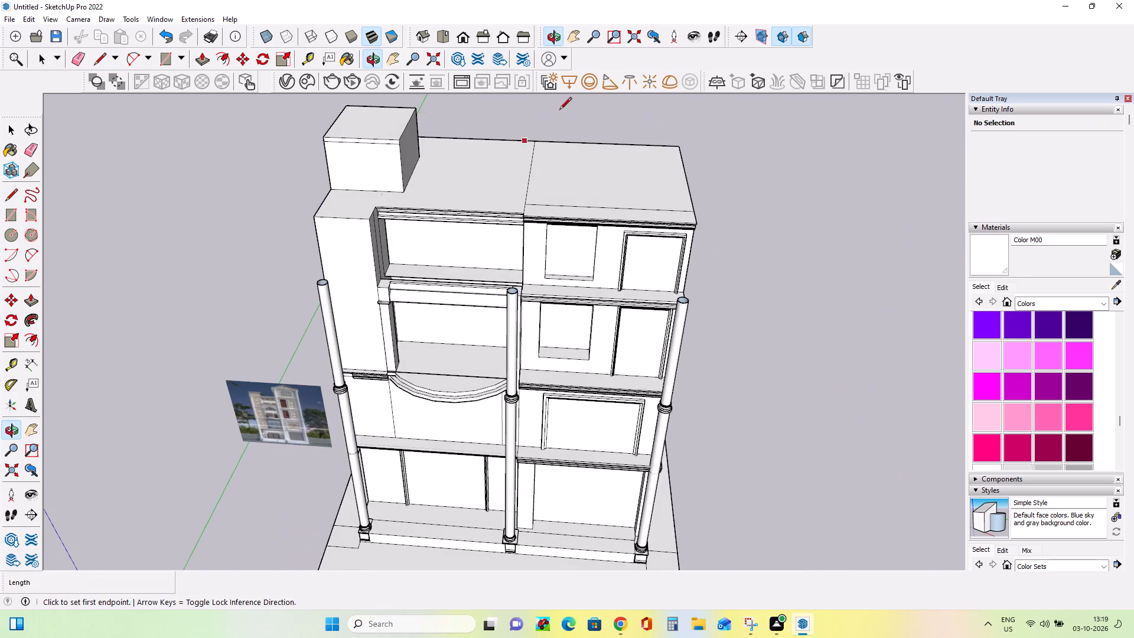
{"action": "middle_click_drag", "start_coordinate": [536, 111], "coordinate": [368, 171]}
{"action": "scroll", "coordinate": [431, 126], "scroll_direction": "up", "scroll_amount": 6}
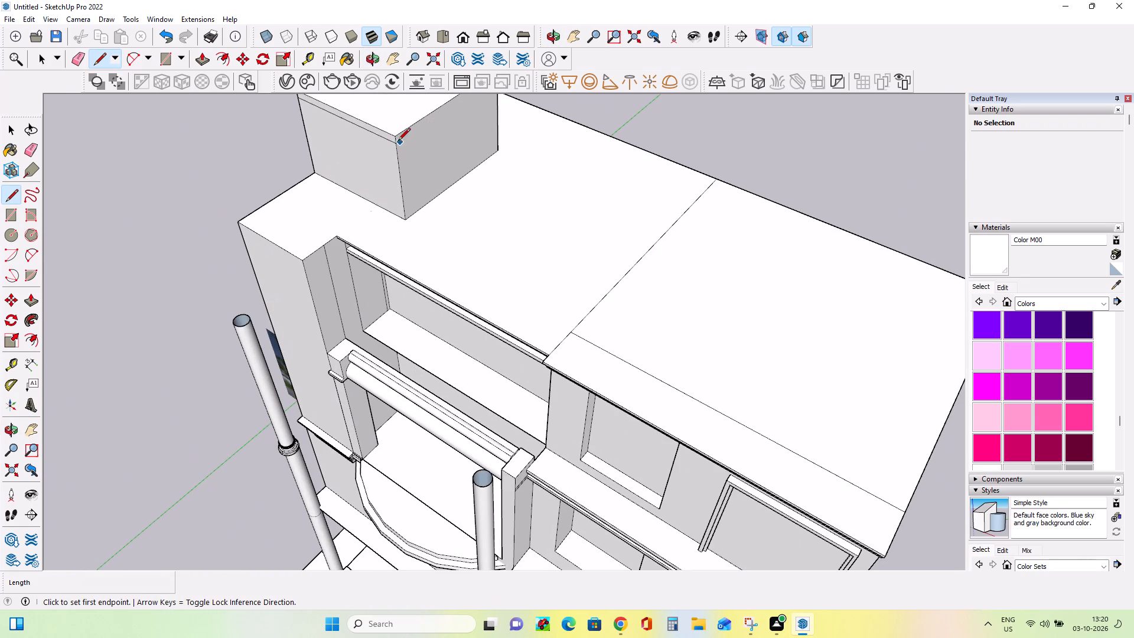
{"action": "left_click", "coordinate": [398, 141]}
{"action": "scroll", "coordinate": [498, 96], "scroll_direction": "down", "scroll_amount": 13}
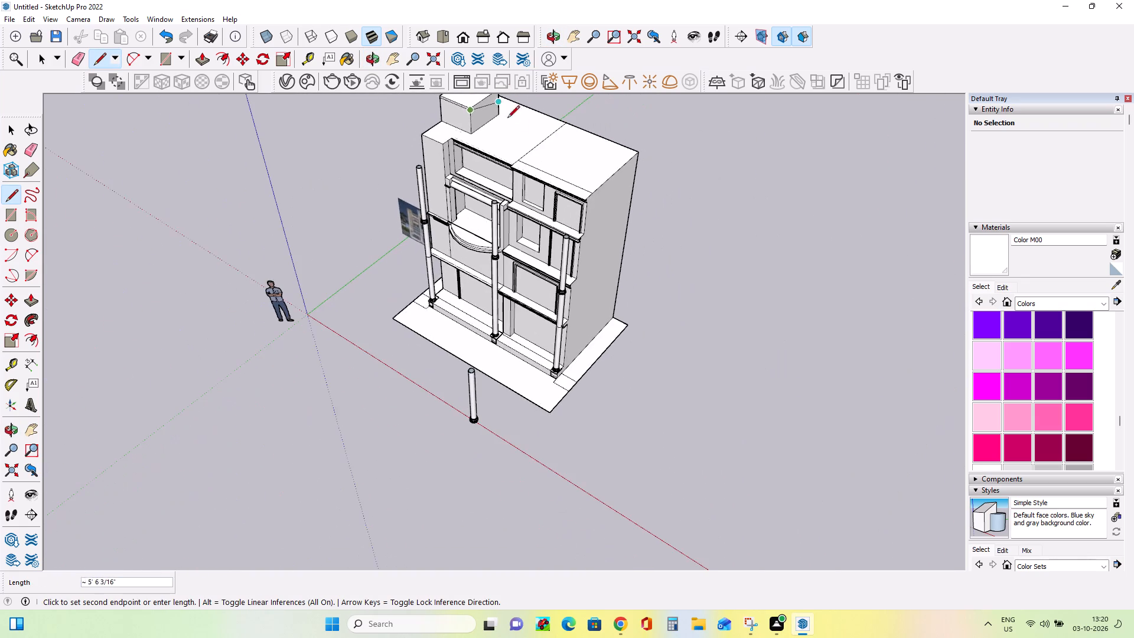
{"action": "middle_click_drag", "start_coordinate": [521, 149], "coordinate": [522, 50]}
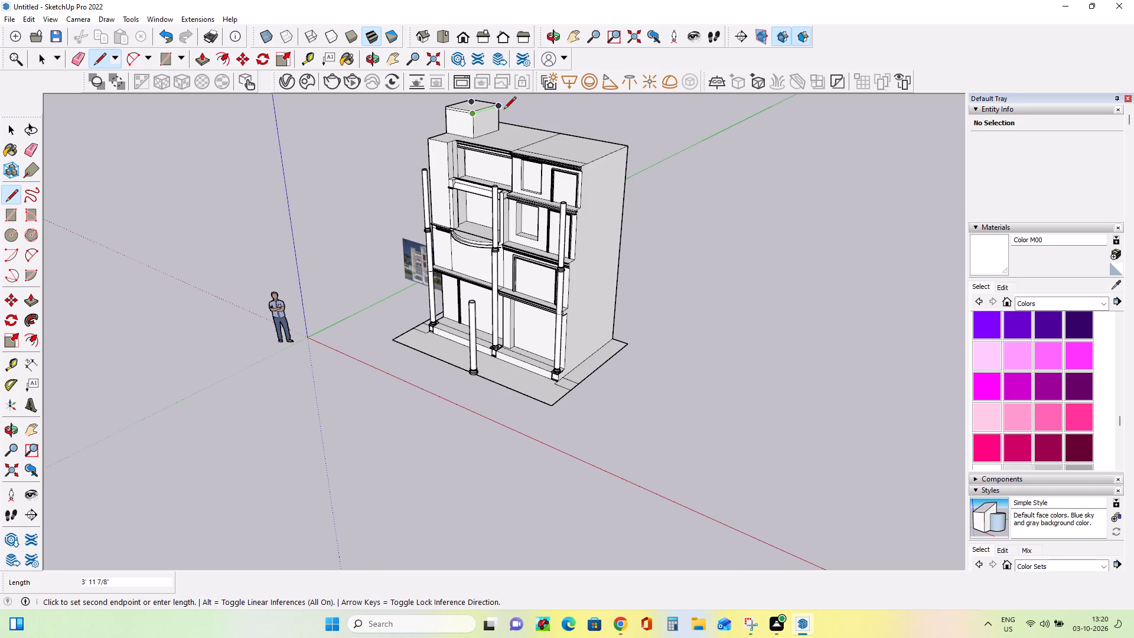
{"action": "left_click", "coordinate": [504, 110]}
Pull the rooftop block's front top band outward about 7 3/4".
{"action": "middle_click_drag", "start_coordinate": [479, 183], "coordinate": [766, 196]}
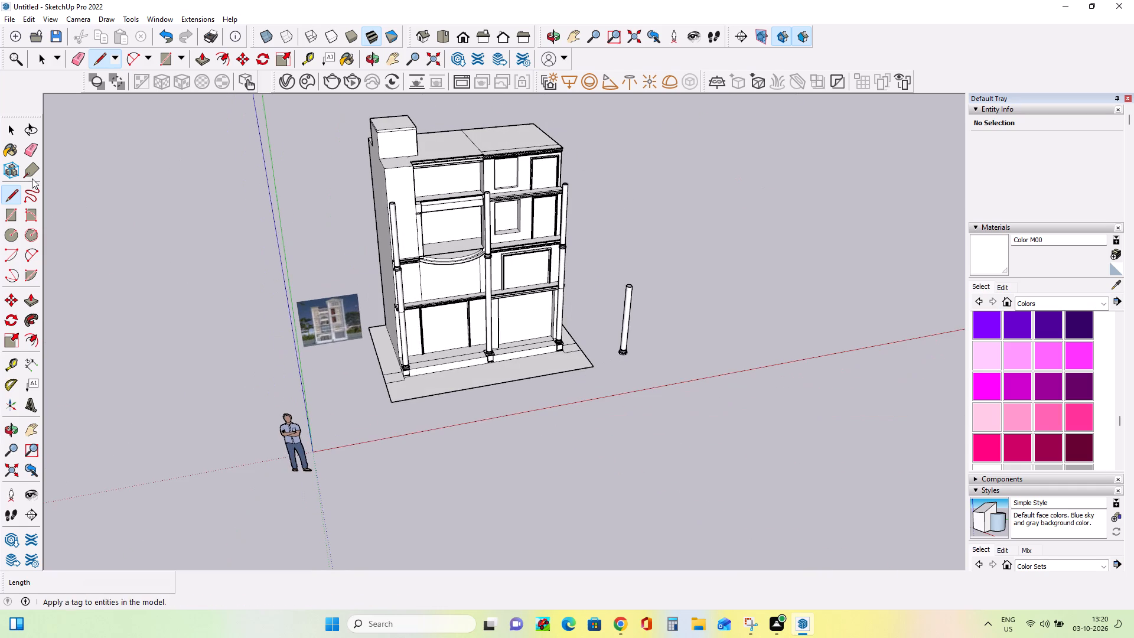
{"action": "left_click", "coordinate": [28, 304]}
{"action": "scroll", "coordinate": [371, 132], "scroll_direction": "up", "scroll_amount": 2}
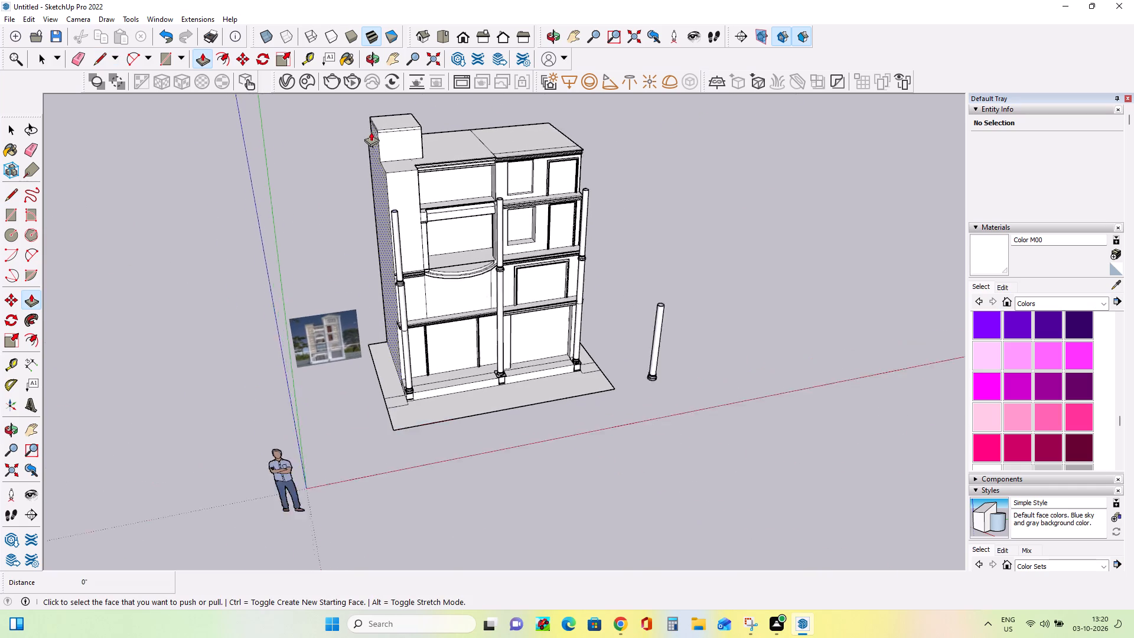
{"action": "scroll", "coordinate": [371, 132], "scroll_direction": "up", "scroll_amount": 6}
{"action": "left_click", "coordinate": [428, 127]}
{"action": "left_click", "coordinate": [431, 132]}
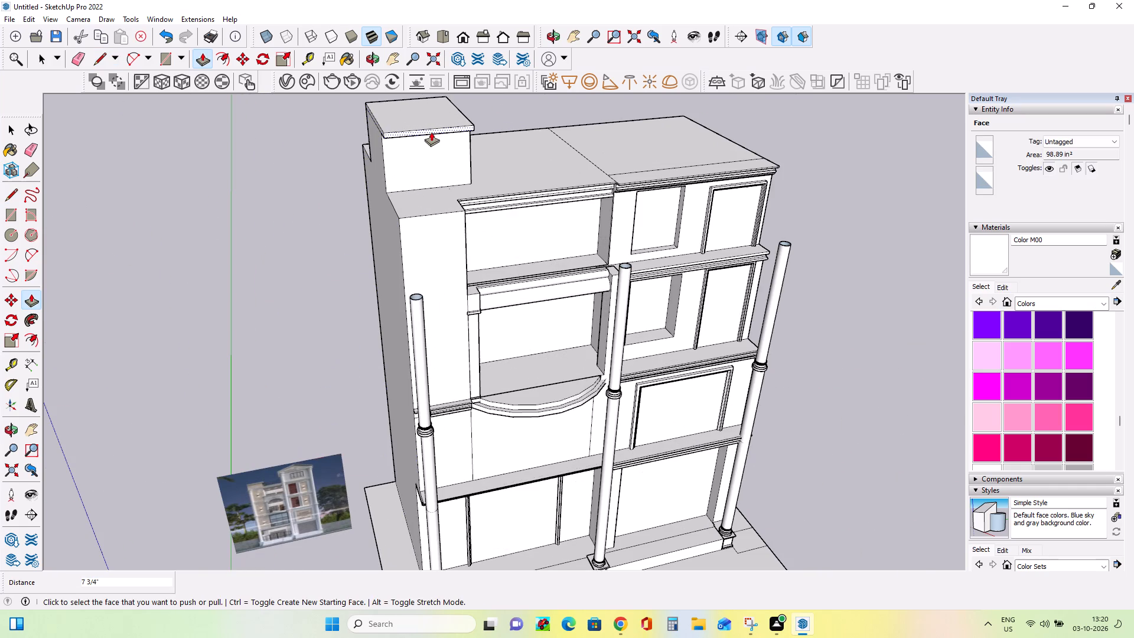
Pull the rooftop block's top band outward on the outer side face.
{"action": "middle_click_drag", "start_coordinate": [383, 133], "coordinate": [533, 137]}
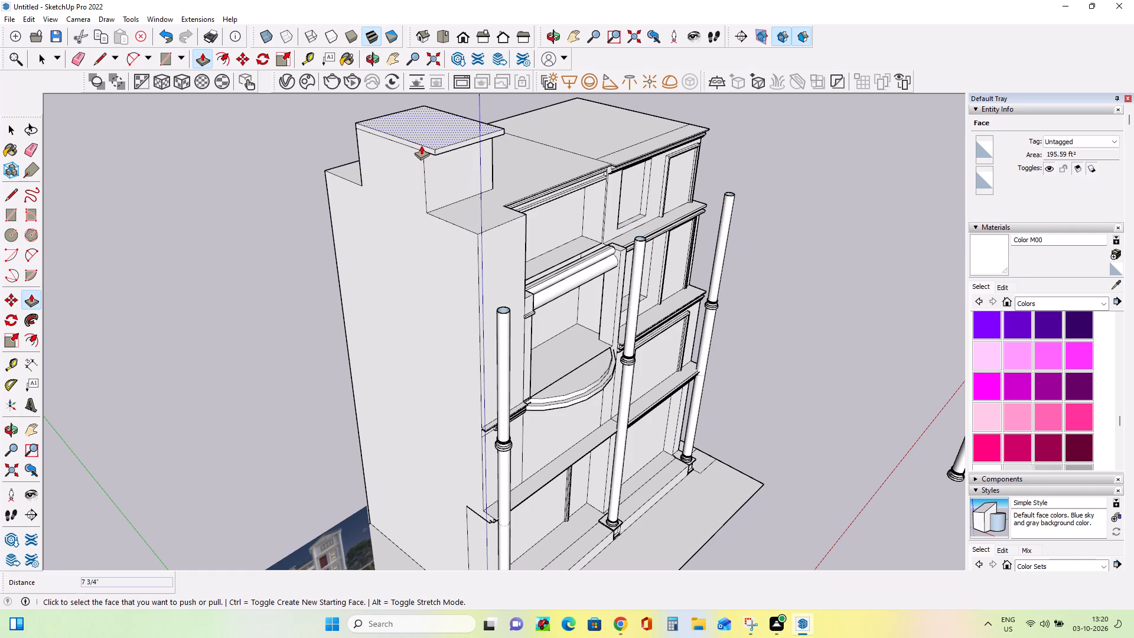
{"action": "left_click", "coordinate": [421, 148]}
{"action": "left_click", "coordinate": [412, 157]}
{"action": "middle_click_drag", "start_coordinate": [522, 188], "coordinate": [170, 241]}
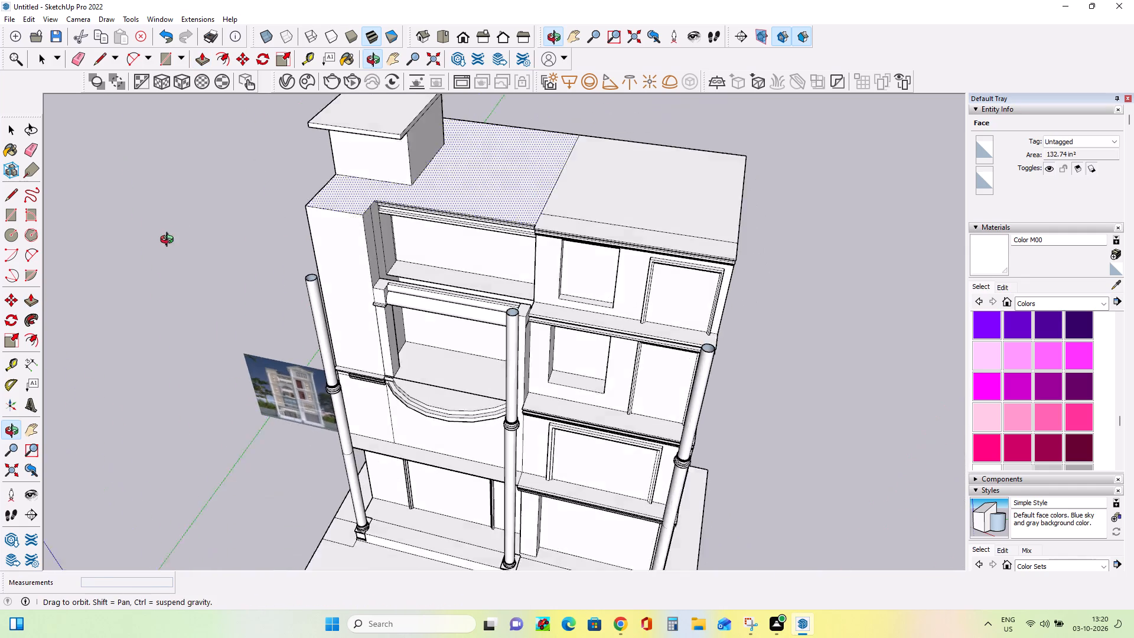
Pull the rooftop block's top band outward about 5 3/4" on the side facing the middle bay.
{"action": "middle_click_drag", "start_coordinate": [170, 241], "coordinate": [168, 243]}
{"action": "left_click", "coordinate": [410, 126]}
{"action": "left_click", "coordinate": [421, 129]}
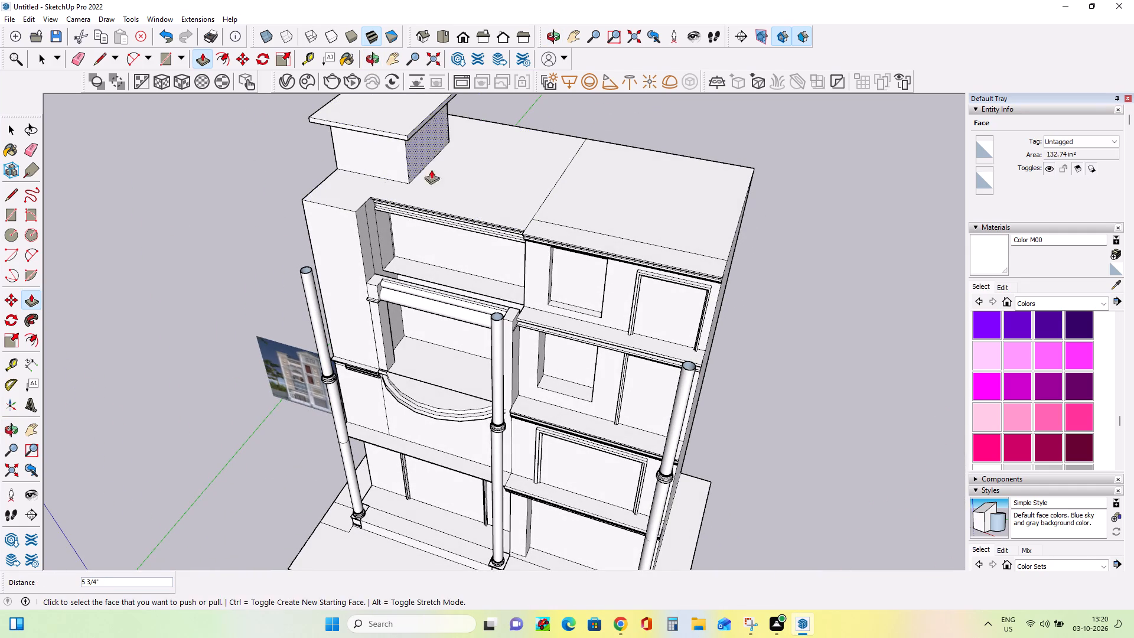
Draw a window rectangle about 2' 1 9/16" square and a door rectangle about 1' 10 5/16" by 2' 6 3/16" on the middle bay's top-floor wall.
{"action": "middle_click_drag", "start_coordinate": [427, 220], "coordinate": [579, 167]}
{"action": "scroll", "coordinate": [579, 172], "scroll_direction": "down", "scroll_amount": 7}
{"action": "middle_click_drag", "start_coordinate": [607, 262], "coordinate": [560, 190]}
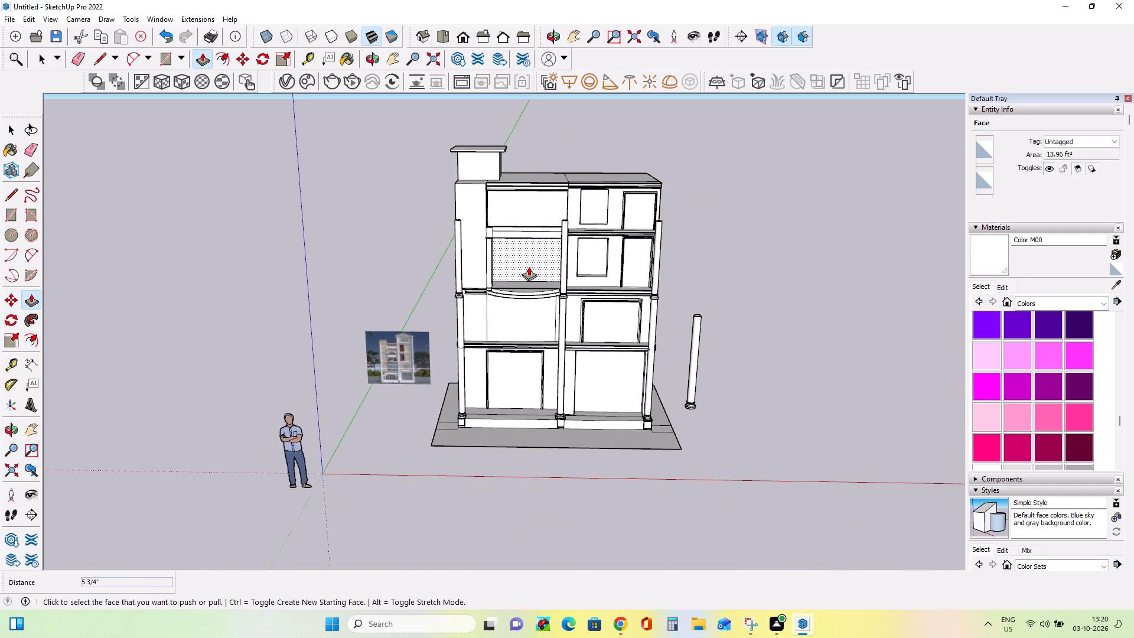
{"action": "middle_click_drag", "start_coordinate": [525, 241], "coordinate": [535, 277]}
{"action": "scroll", "coordinate": [516, 213], "scroll_direction": "up", "scroll_amount": 5}
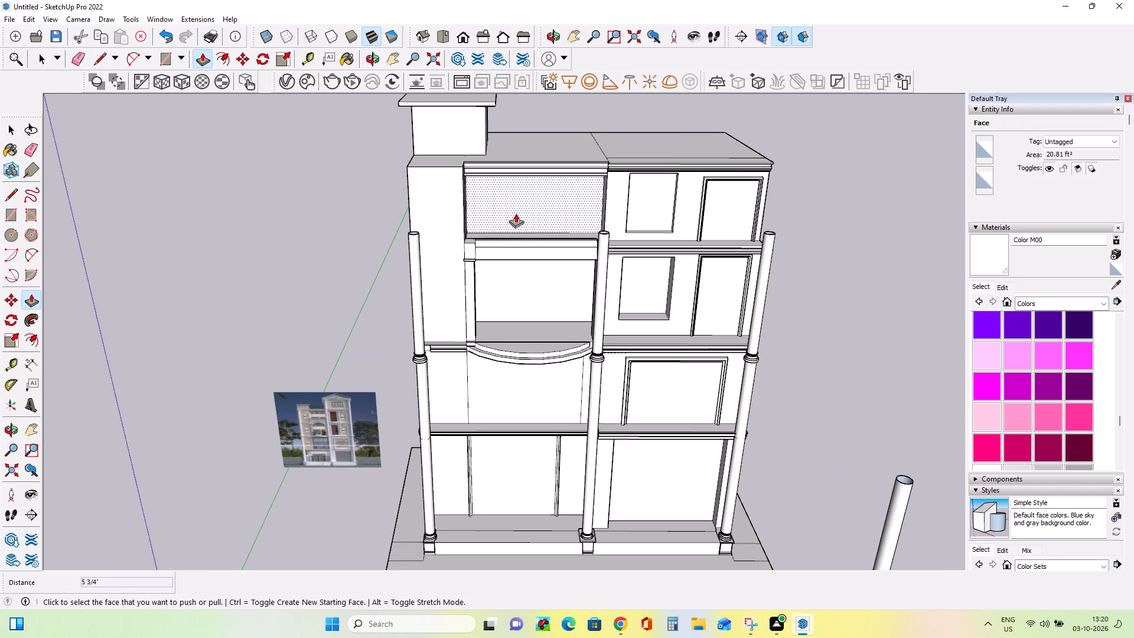
{"action": "left_click", "coordinate": [10, 214]}
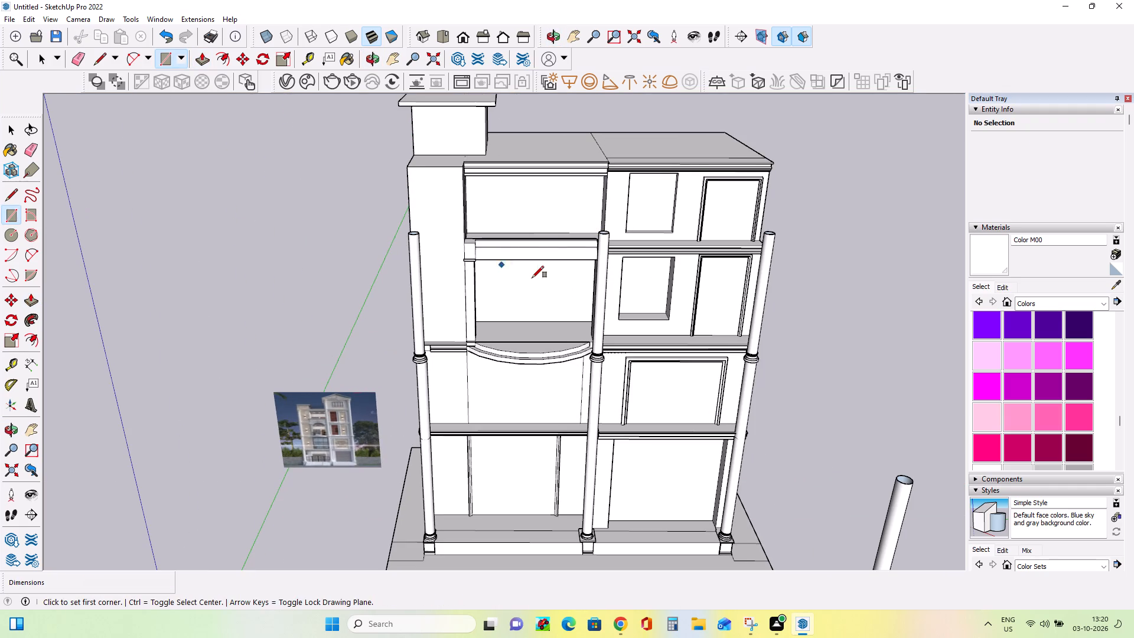
{"action": "middle_click_drag", "start_coordinate": [535, 288], "coordinate": [537, 309]}
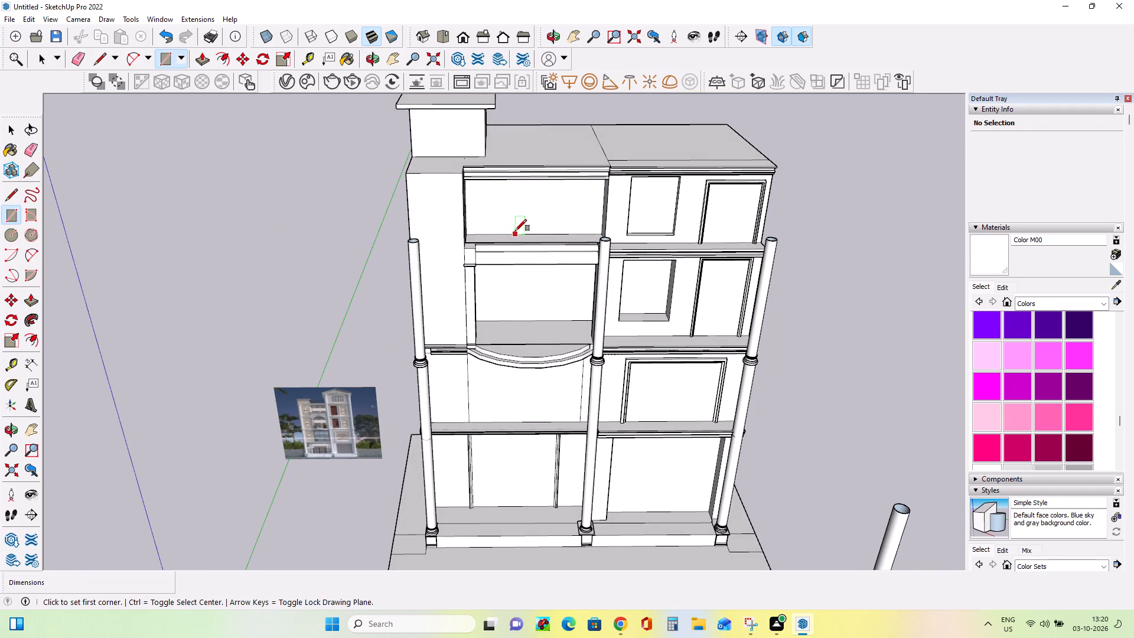
{"action": "left_click", "coordinate": [515, 224]}
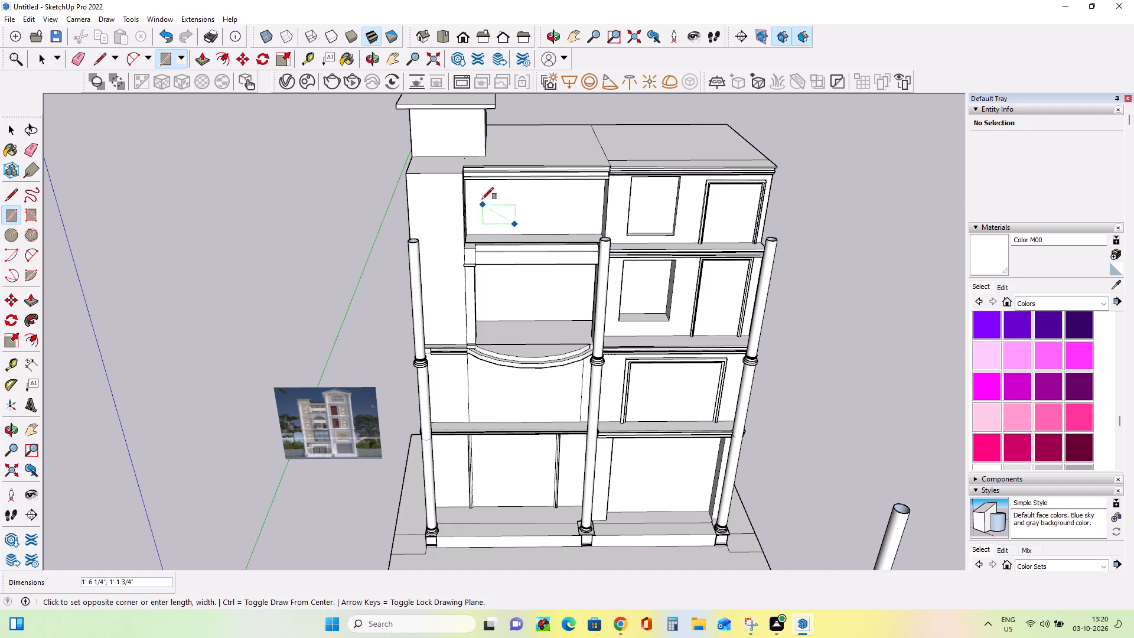
{"action": "left_click", "coordinate": [471, 185]}
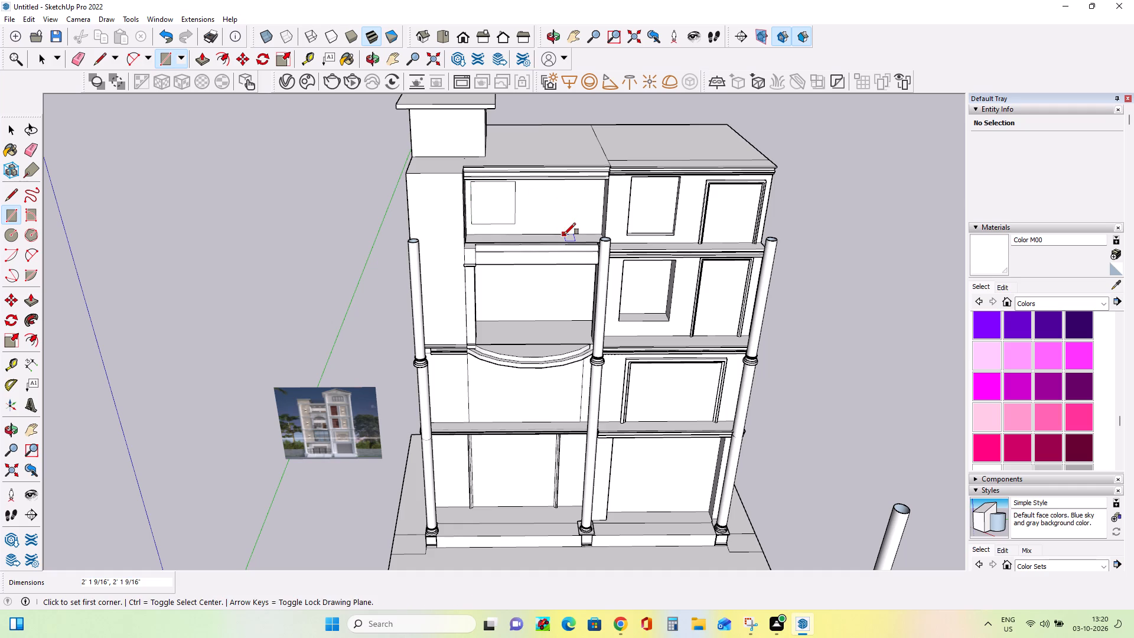
{"action": "left_click", "coordinate": [564, 235]}
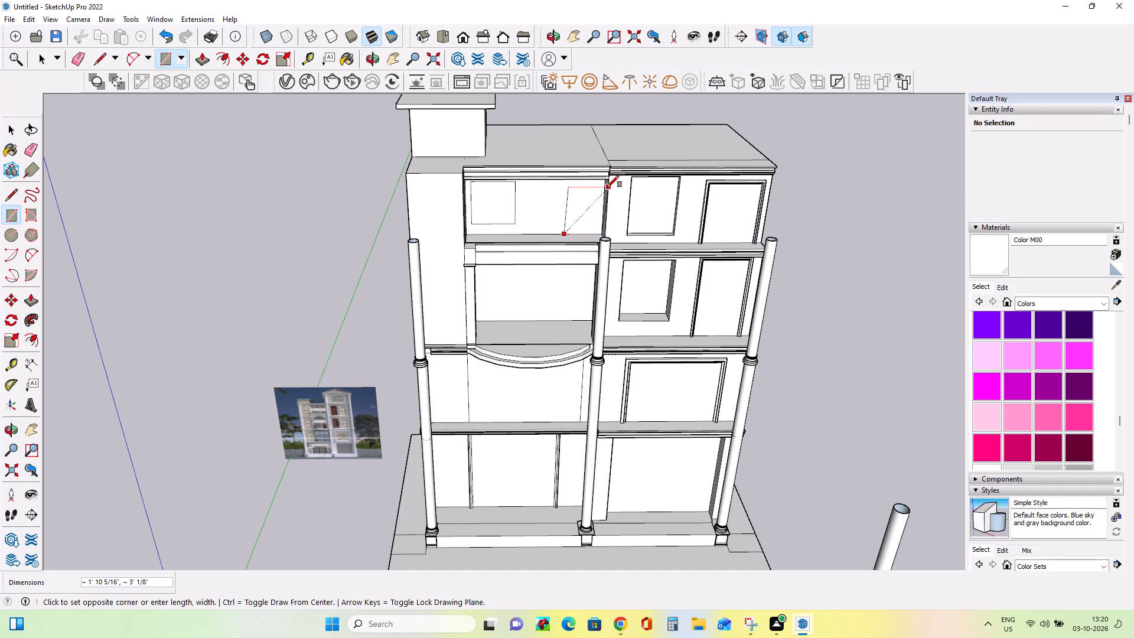
{"action": "left_click", "coordinate": [601, 184]}
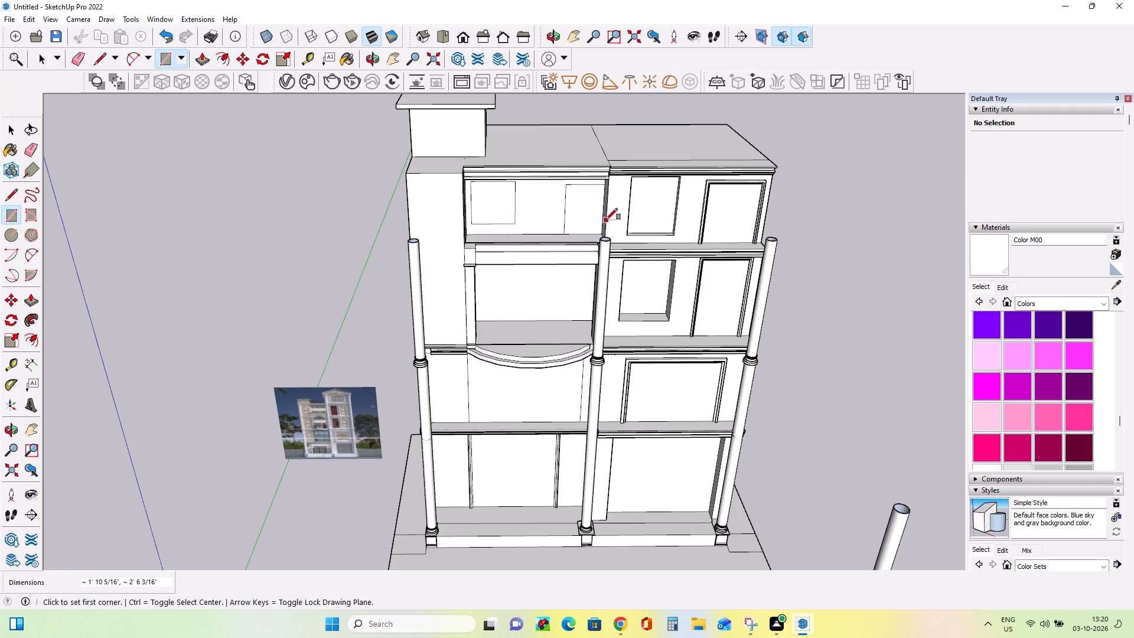
Recess the middle bay's top-floor window and door faces into the wall, the door about 6 5/8" deep.
{"action": "middle_click_drag", "start_coordinate": [606, 220], "coordinate": [566, 220]}
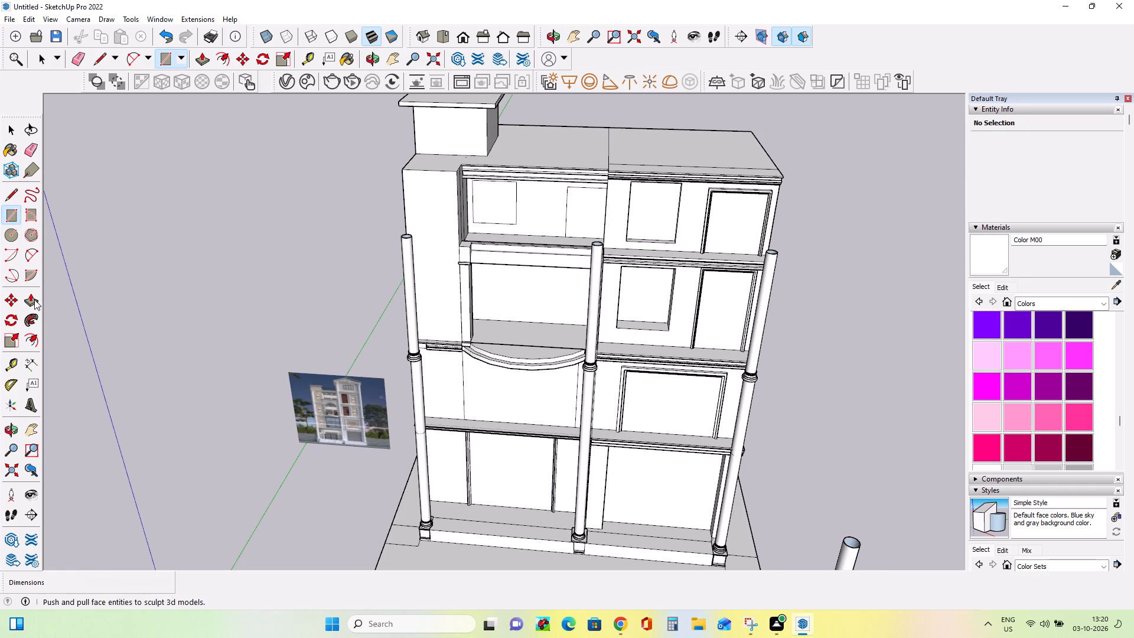
{"action": "left_click", "coordinate": [32, 299]}
{"action": "left_click", "coordinate": [494, 212]}
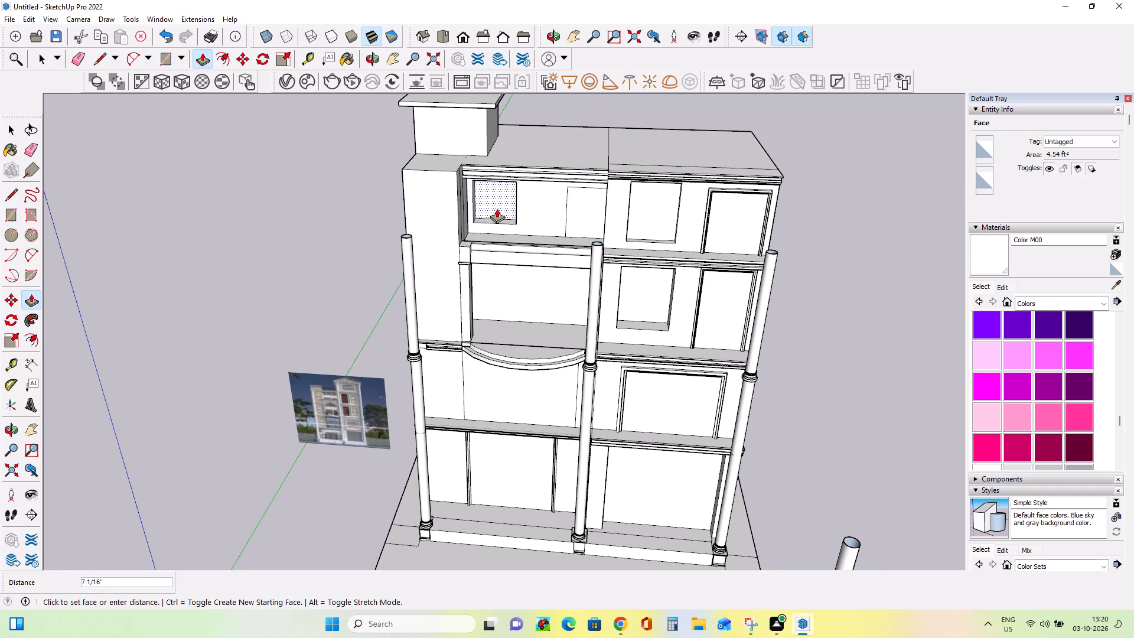
{"action": "left_click", "coordinate": [497, 209]}
{"action": "left_click", "coordinate": [582, 209]}
{"action": "left_click", "coordinate": [584, 206]}
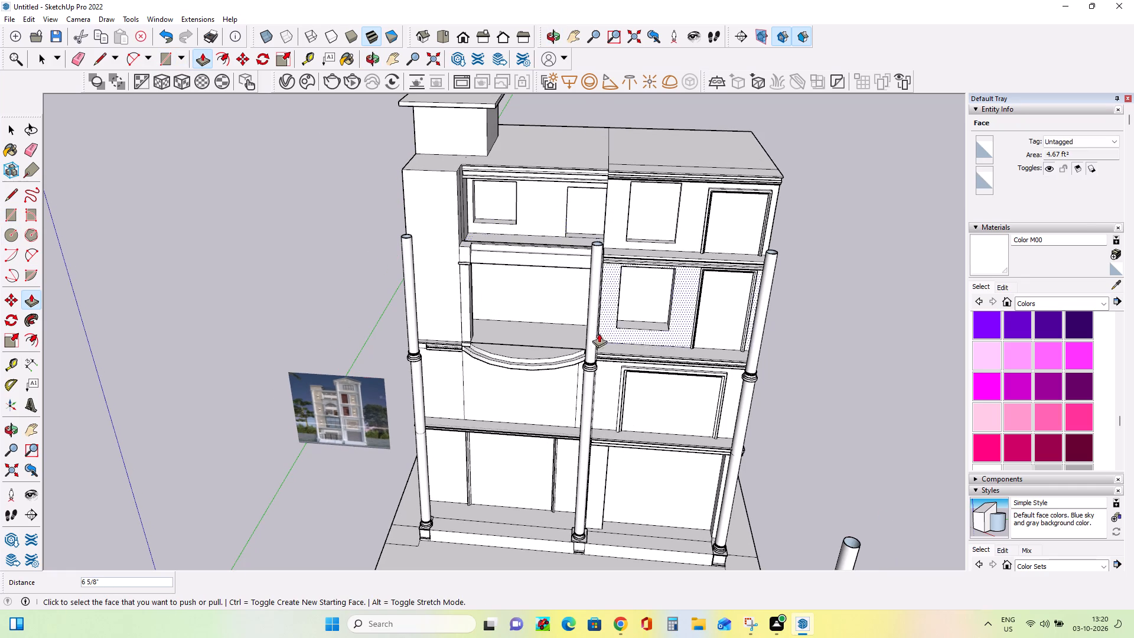
One floor down in the middle bay, draw a window rectangle about 2' 1 7/8" square and a door rectangle about 2' 10 11/16" by 1' 9 7/16".
{"action": "scroll", "coordinate": [593, 341], "scroll_direction": "down", "scroll_amount": 3}
{"action": "middle_click_drag", "start_coordinate": [593, 341], "coordinate": [599, 315]}
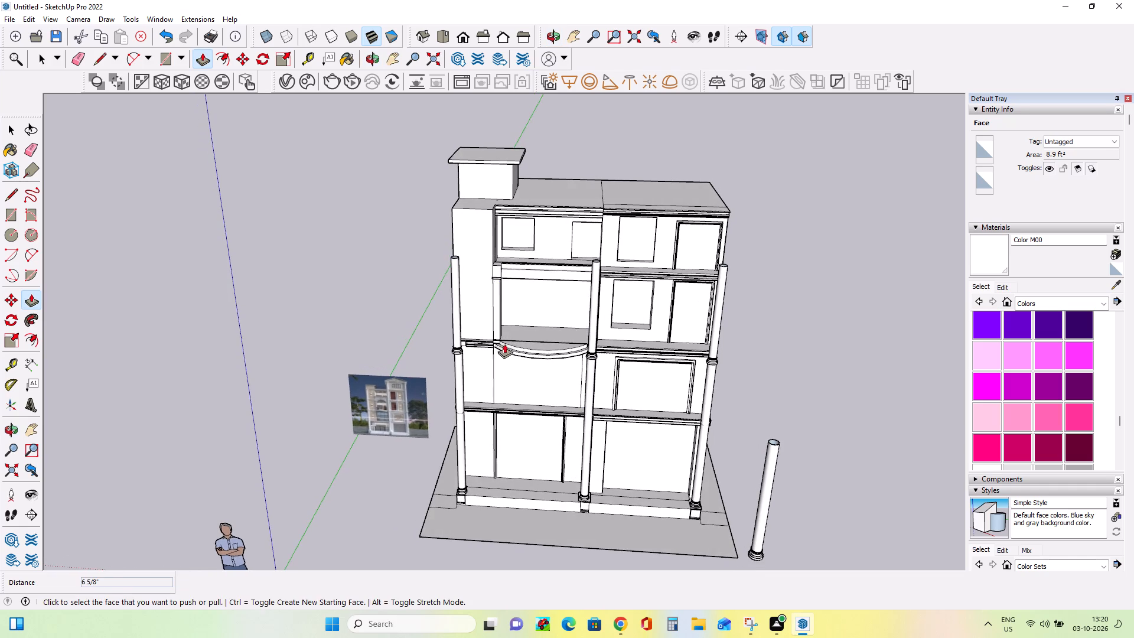
{"action": "middle_click_drag", "start_coordinate": [507, 344], "coordinate": [530, 338]}
{"action": "middle_click", "coordinate": [530, 338]}
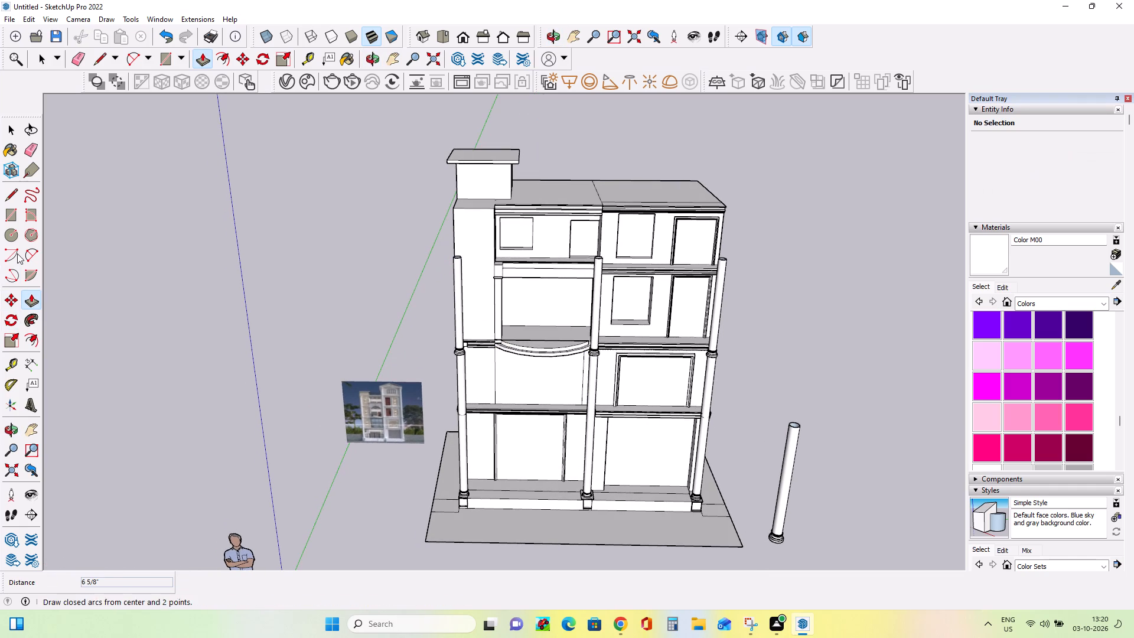
{"action": "left_click", "coordinate": [13, 217]}
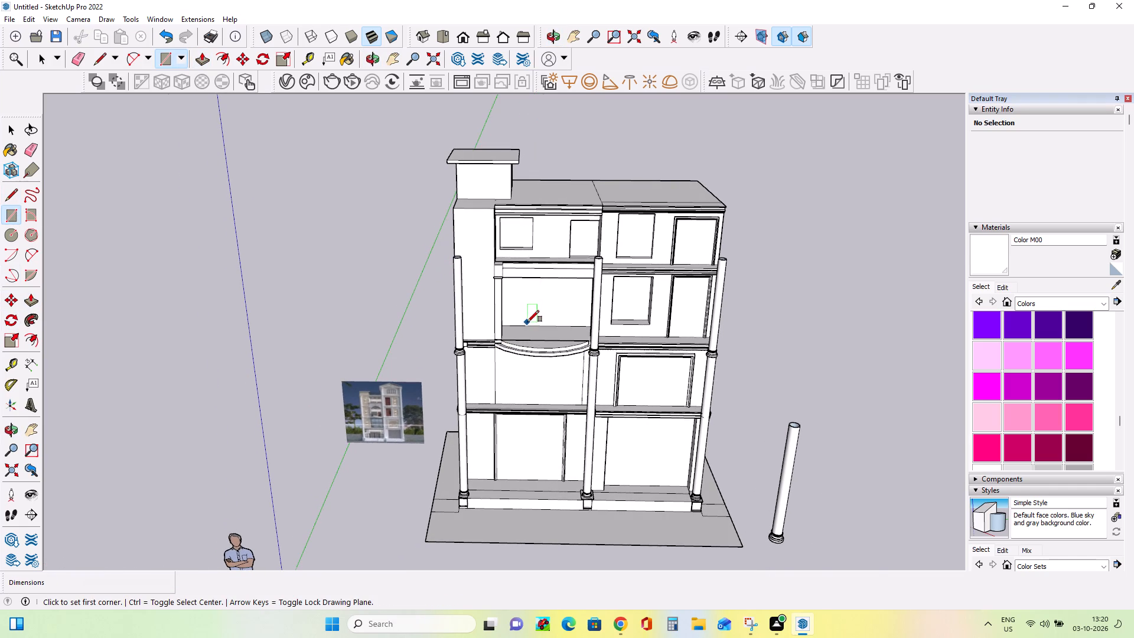
{"action": "scroll", "coordinate": [527, 322], "scroll_direction": "up", "scroll_amount": 2}
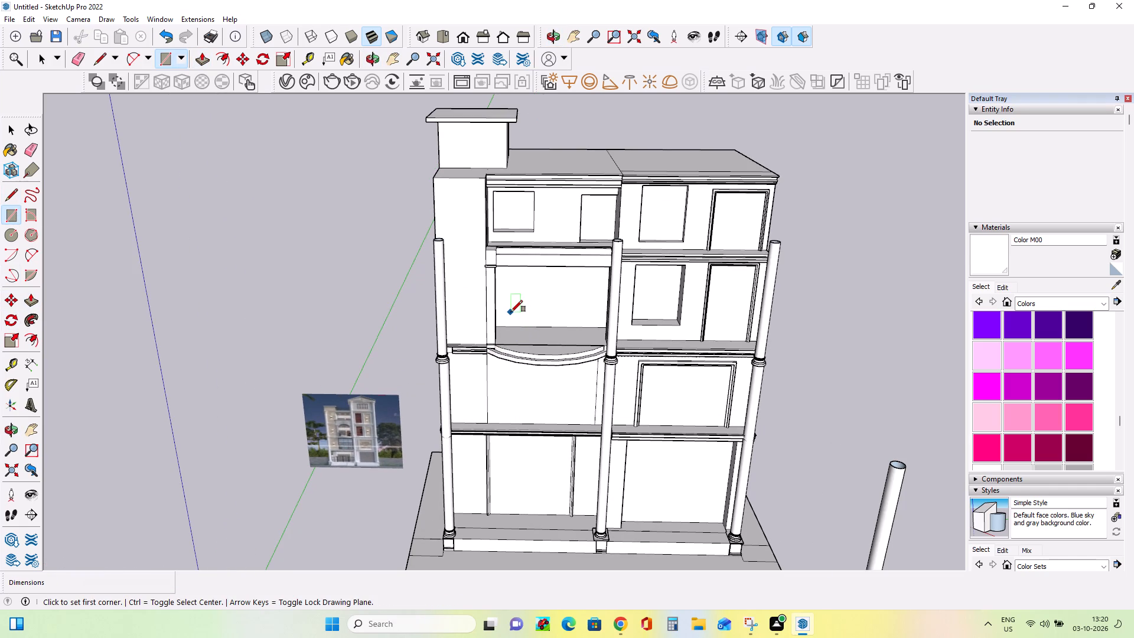
{"action": "left_click", "coordinate": [503, 312]}
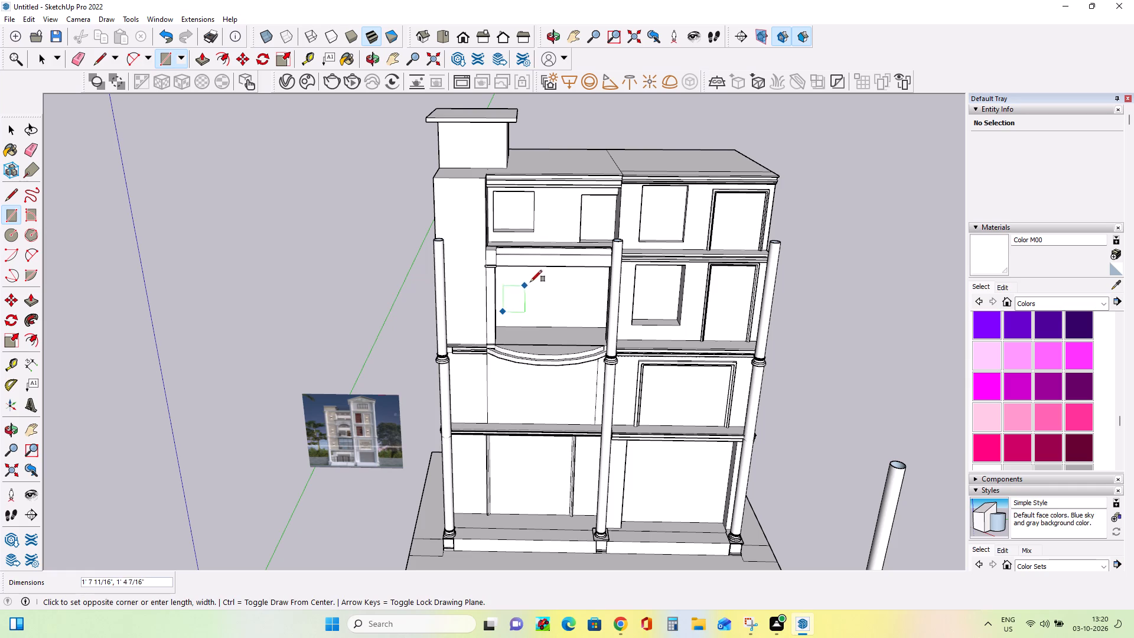
{"action": "left_click", "coordinate": [543, 278]}
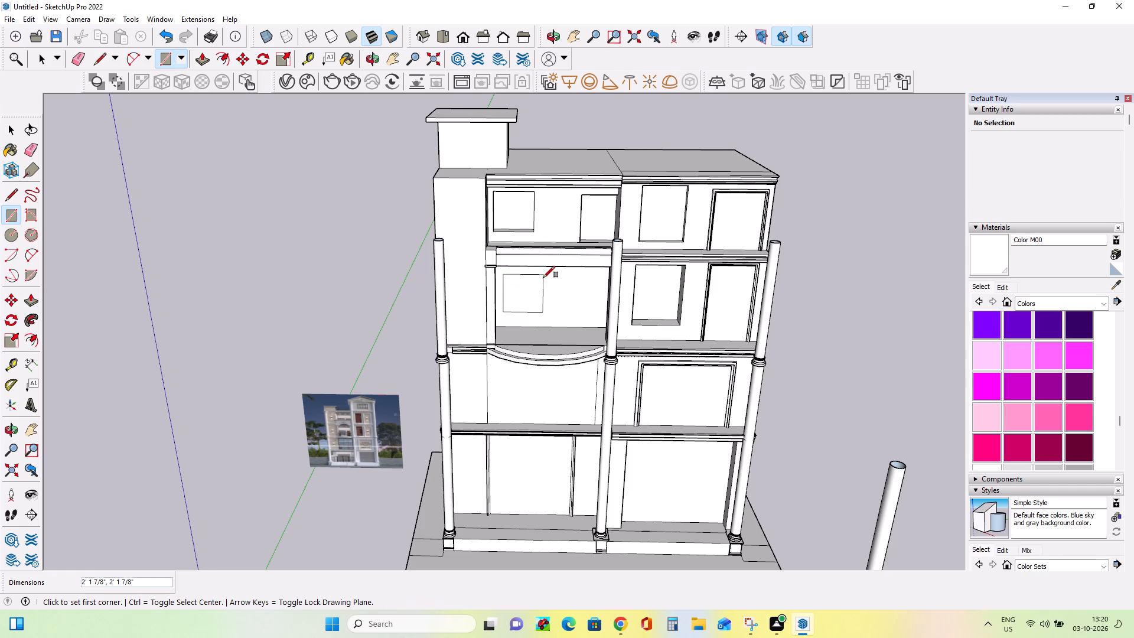
{"action": "left_click", "coordinate": [572, 277]}
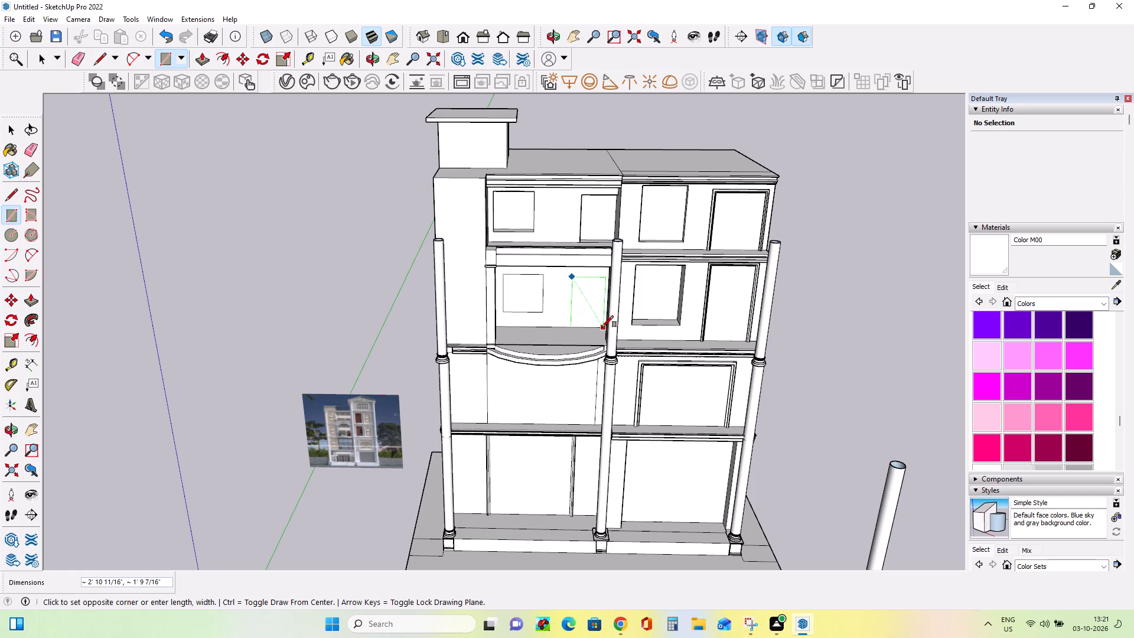
{"action": "scroll", "coordinate": [601, 327], "scroll_direction": "up", "scroll_amount": 6}
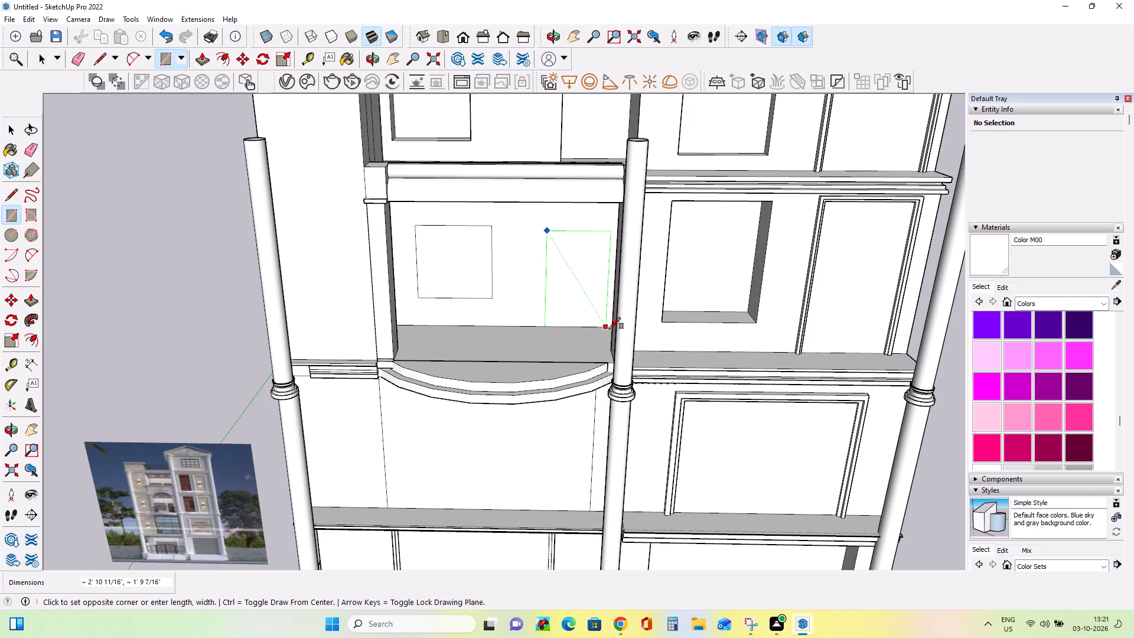
{"action": "left_click", "coordinate": [607, 327]}
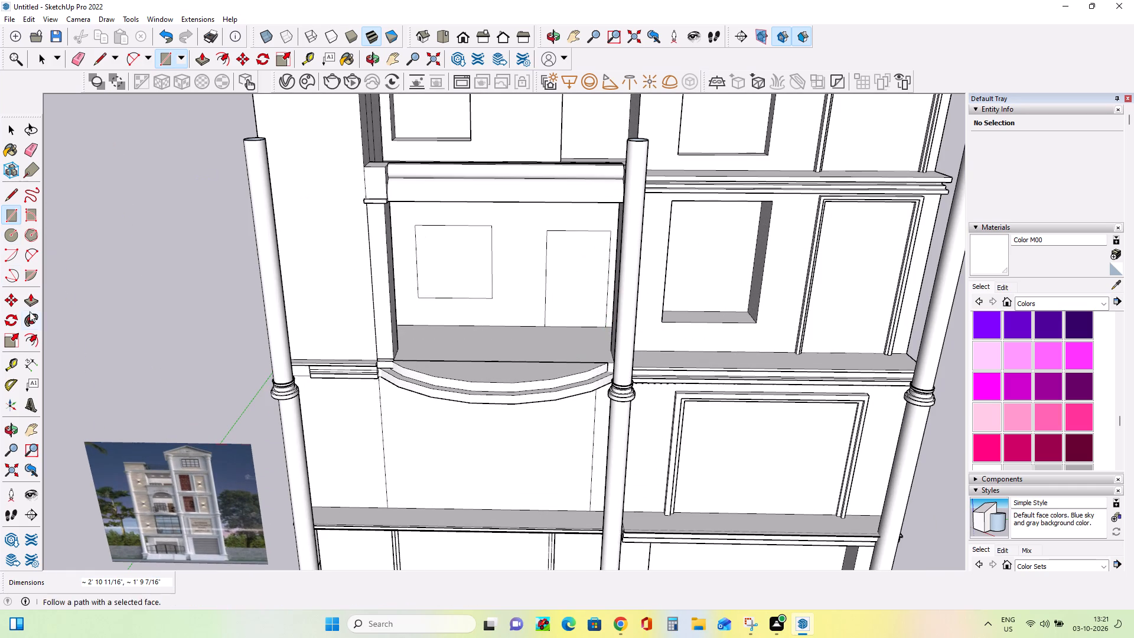
Recess the window about 5 3/8" and the door about 6 11/16" into the middle bay wall above the curved balcony.
{"action": "left_click", "coordinate": [31, 304]}
{"action": "left_click", "coordinate": [451, 264]}
{"action": "left_click", "coordinate": [451, 259]}
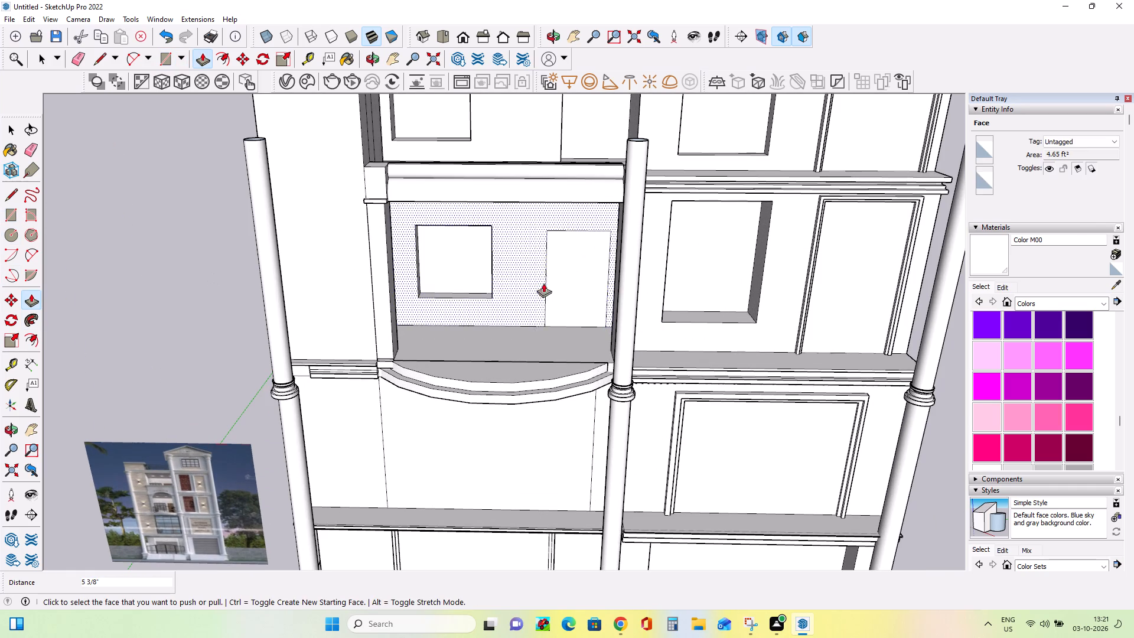
{"action": "left_click", "coordinate": [571, 289]}
{"action": "double_click", "coordinate": [569, 283]}
Push the middle bay's wall face directly below the curved balcony inward about 10 11/16".
{"action": "scroll", "coordinate": [581, 340], "scroll_direction": "down", "scroll_amount": 2}
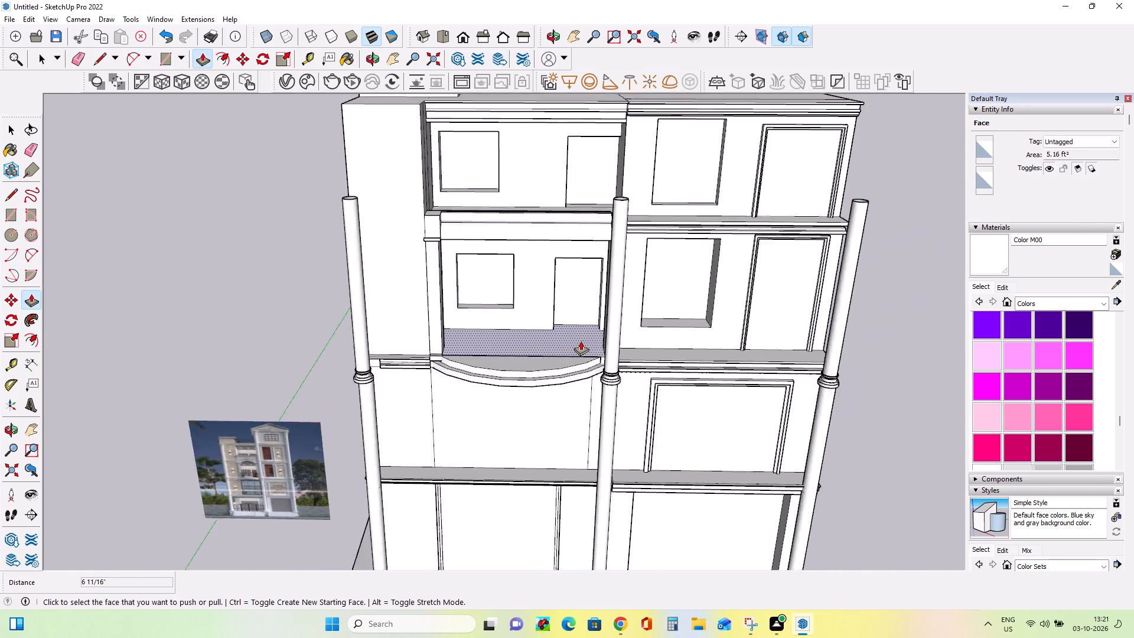
{"action": "scroll", "coordinate": [581, 341], "scroll_direction": "down", "scroll_amount": 15}
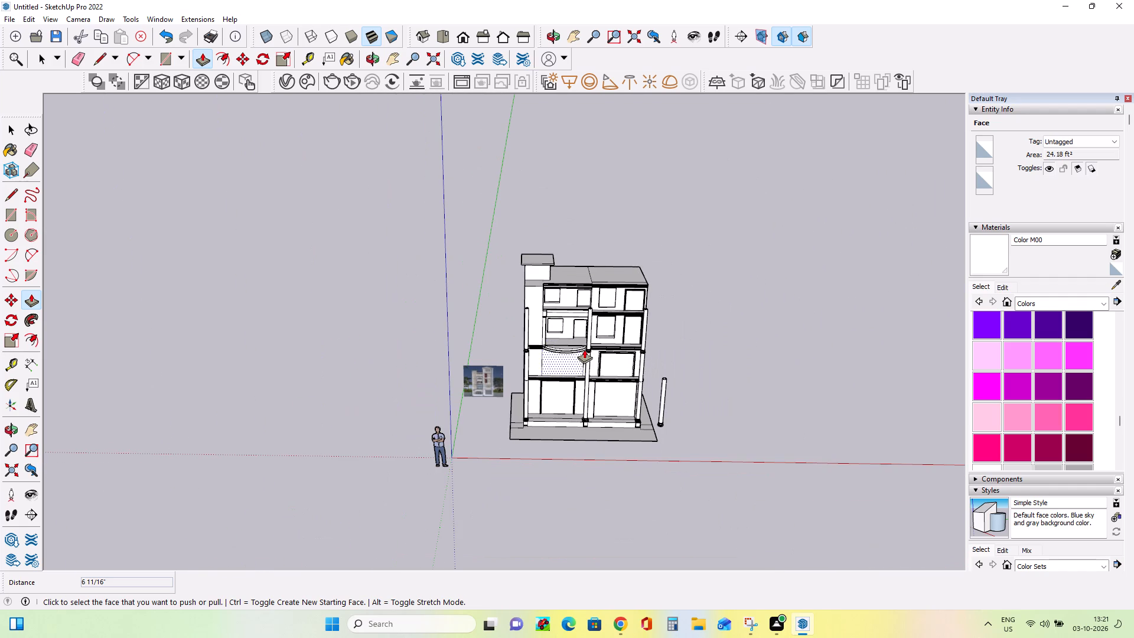
{"action": "scroll", "coordinate": [561, 379], "scroll_direction": "up", "scroll_amount": 3}
{"action": "left_click", "coordinate": [561, 360]}
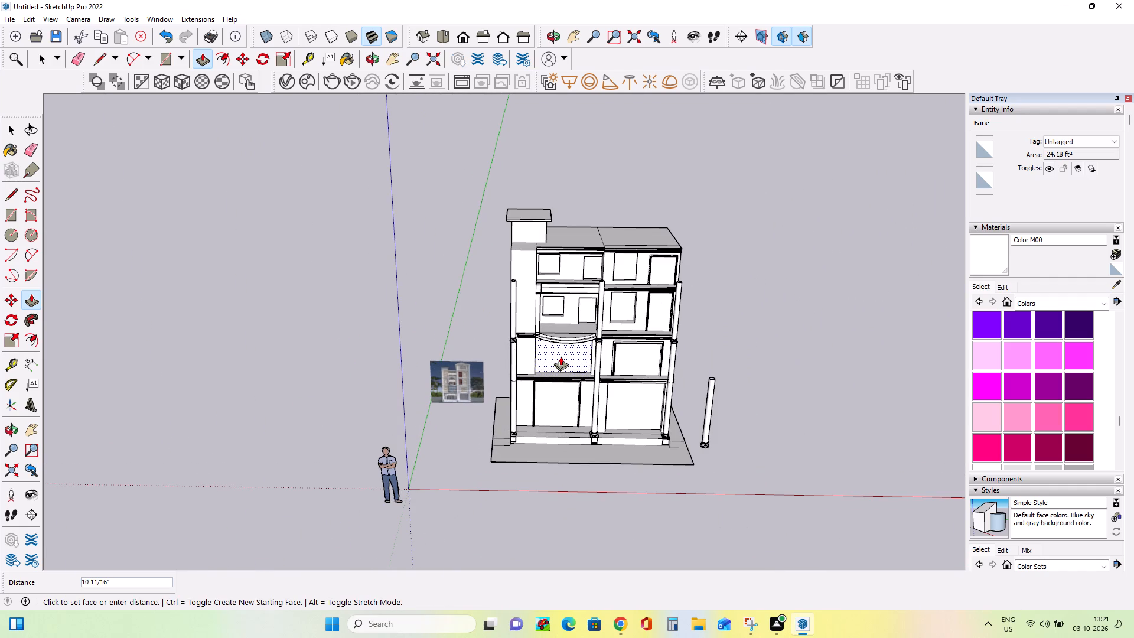
{"action": "left_click", "coordinate": [561, 356]}
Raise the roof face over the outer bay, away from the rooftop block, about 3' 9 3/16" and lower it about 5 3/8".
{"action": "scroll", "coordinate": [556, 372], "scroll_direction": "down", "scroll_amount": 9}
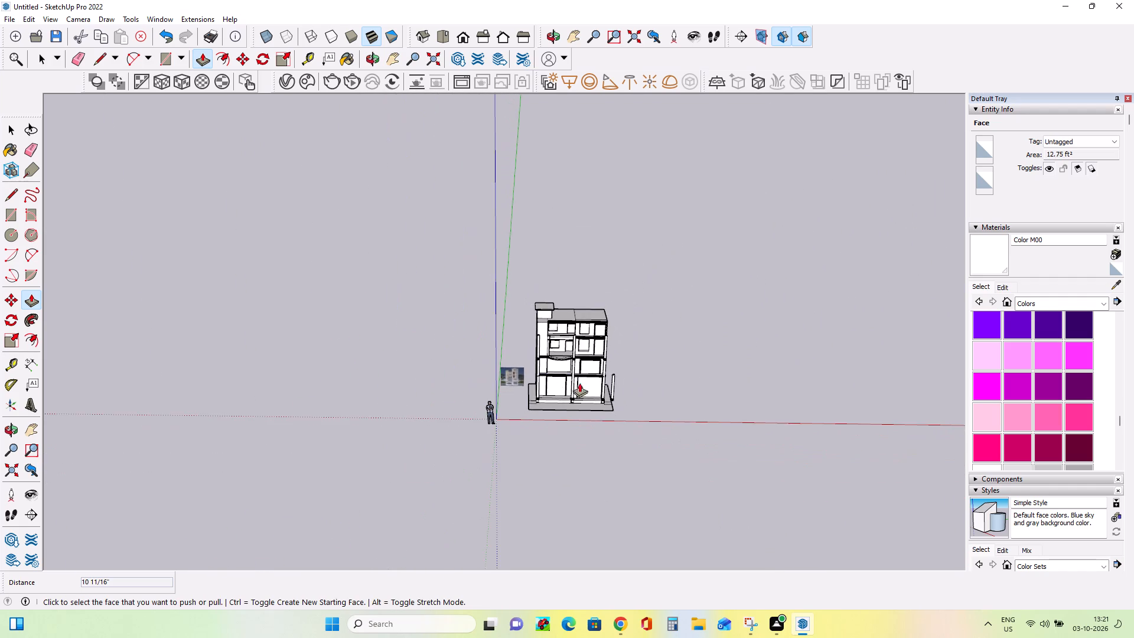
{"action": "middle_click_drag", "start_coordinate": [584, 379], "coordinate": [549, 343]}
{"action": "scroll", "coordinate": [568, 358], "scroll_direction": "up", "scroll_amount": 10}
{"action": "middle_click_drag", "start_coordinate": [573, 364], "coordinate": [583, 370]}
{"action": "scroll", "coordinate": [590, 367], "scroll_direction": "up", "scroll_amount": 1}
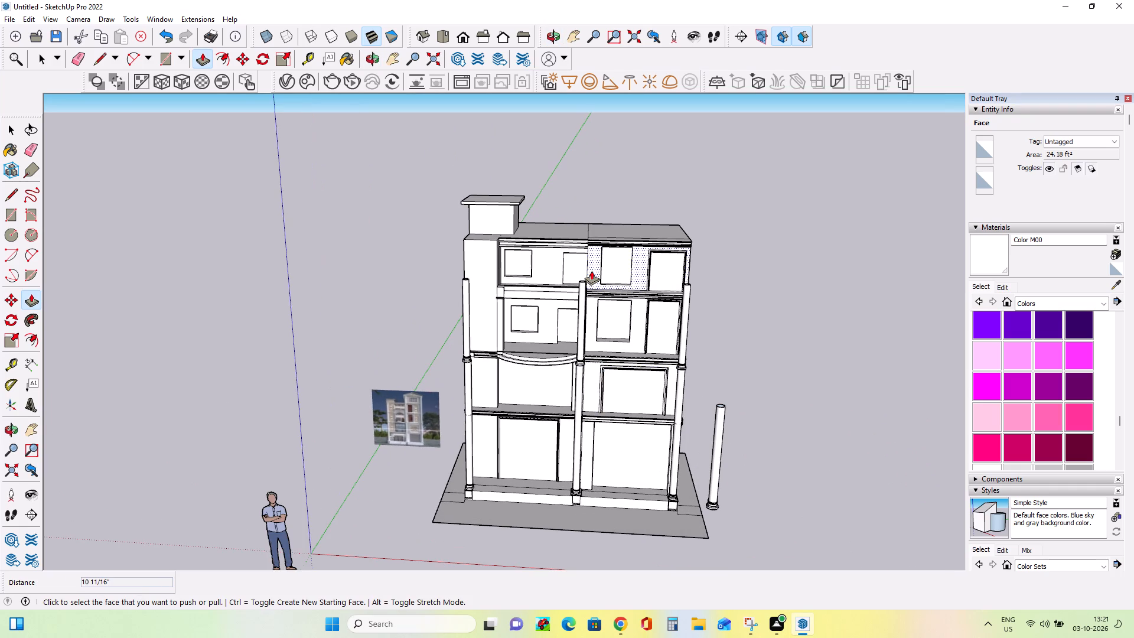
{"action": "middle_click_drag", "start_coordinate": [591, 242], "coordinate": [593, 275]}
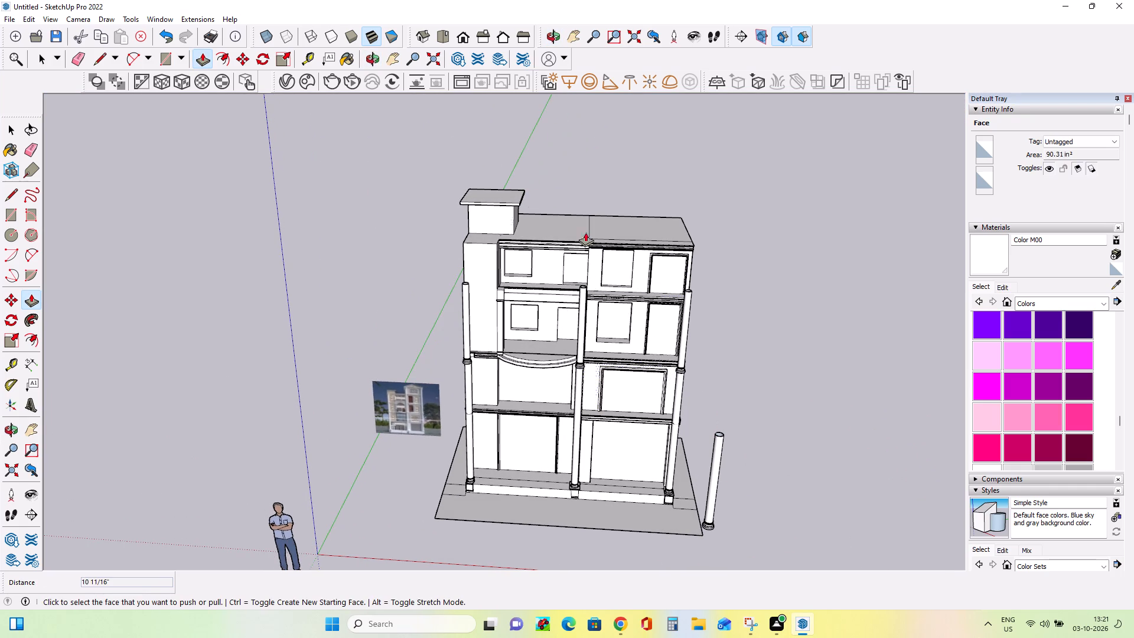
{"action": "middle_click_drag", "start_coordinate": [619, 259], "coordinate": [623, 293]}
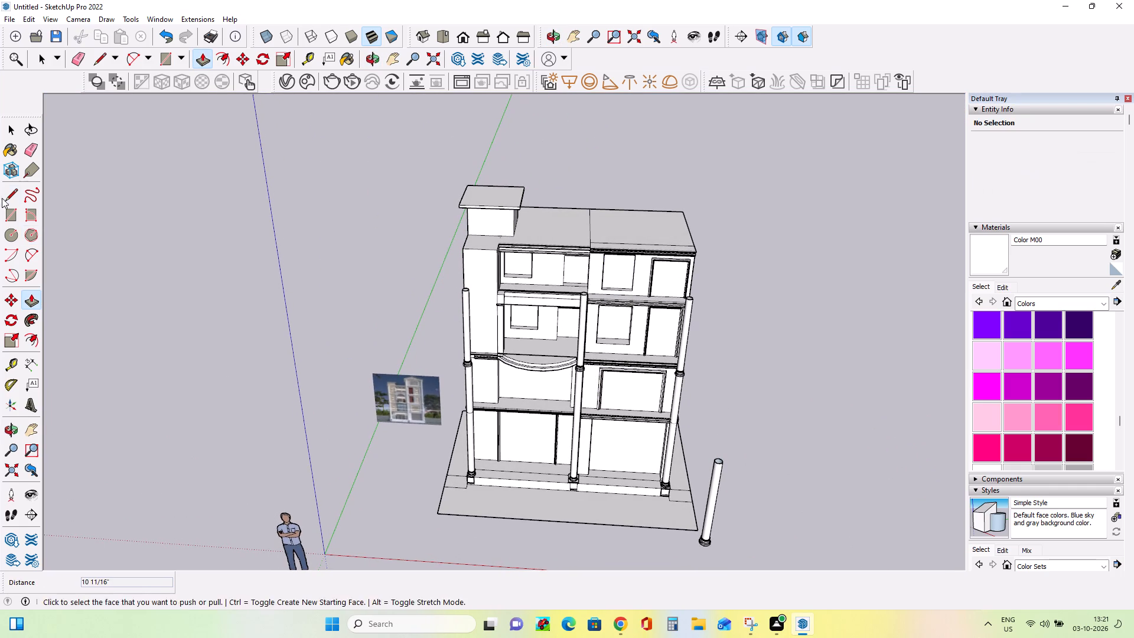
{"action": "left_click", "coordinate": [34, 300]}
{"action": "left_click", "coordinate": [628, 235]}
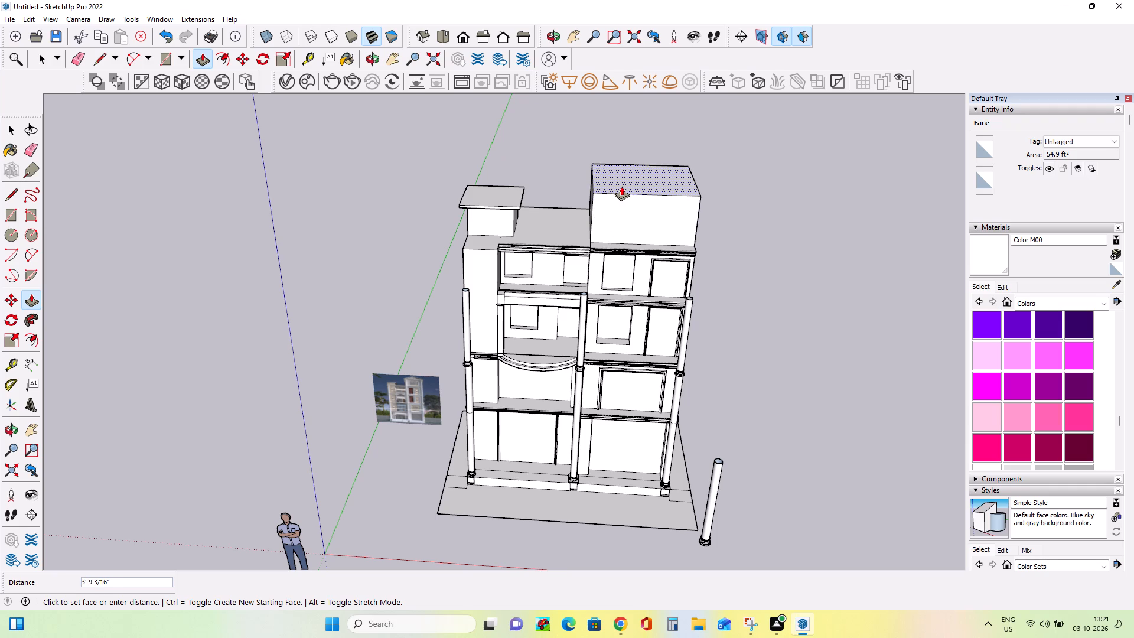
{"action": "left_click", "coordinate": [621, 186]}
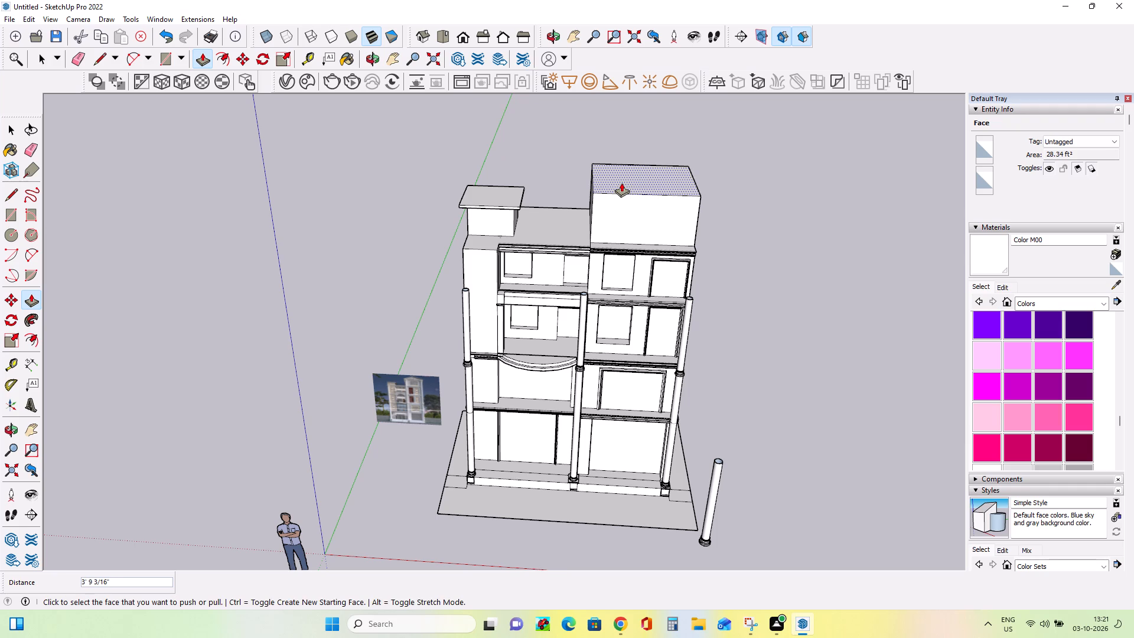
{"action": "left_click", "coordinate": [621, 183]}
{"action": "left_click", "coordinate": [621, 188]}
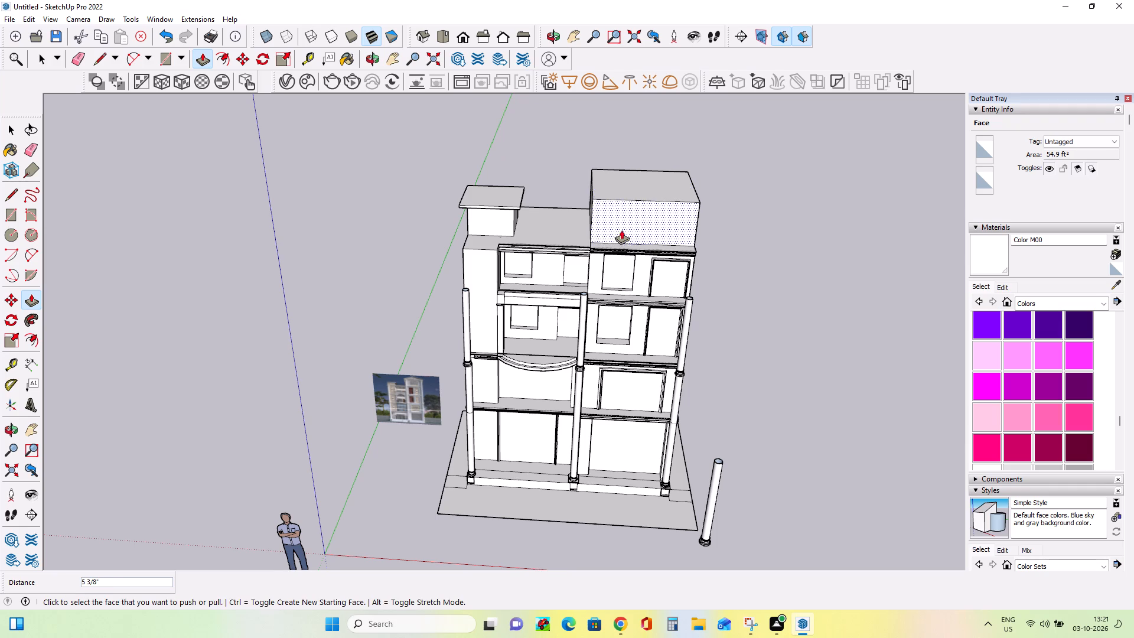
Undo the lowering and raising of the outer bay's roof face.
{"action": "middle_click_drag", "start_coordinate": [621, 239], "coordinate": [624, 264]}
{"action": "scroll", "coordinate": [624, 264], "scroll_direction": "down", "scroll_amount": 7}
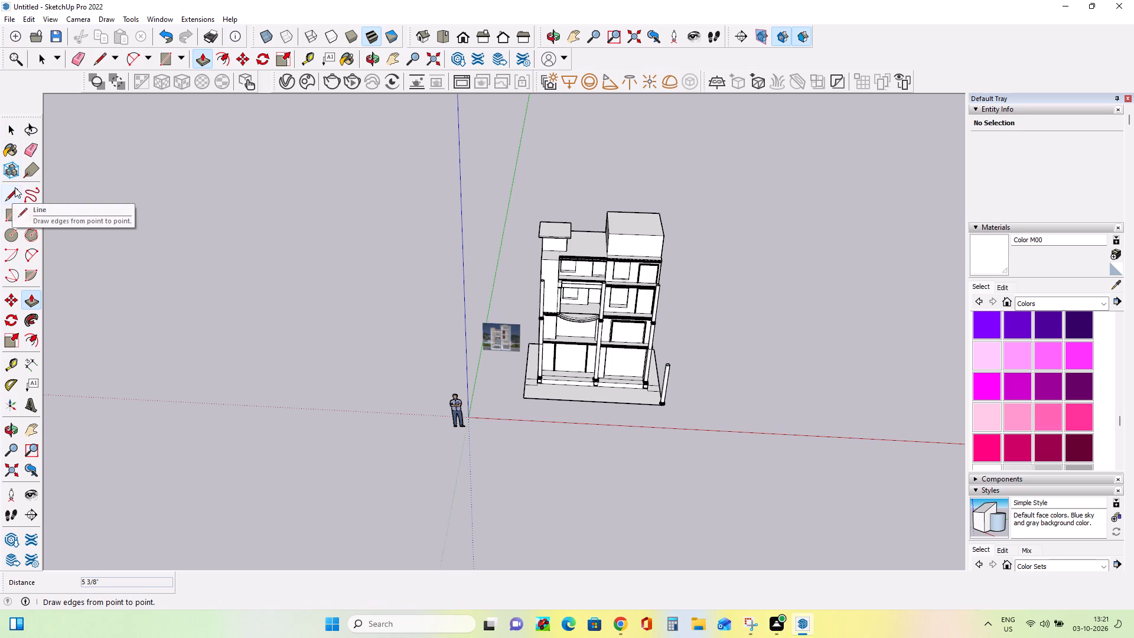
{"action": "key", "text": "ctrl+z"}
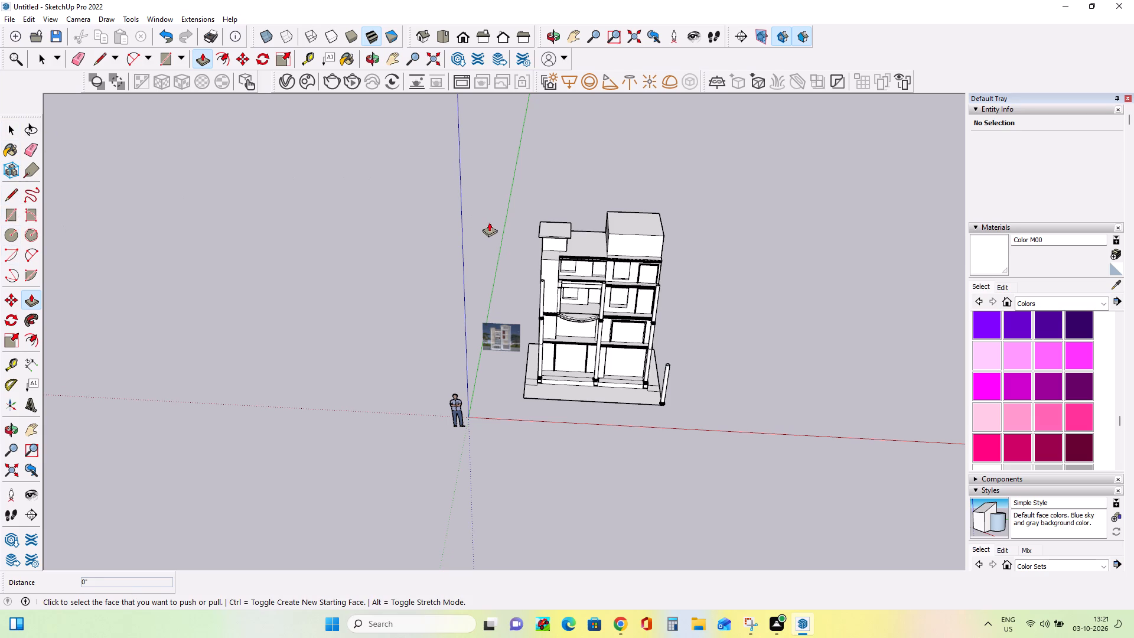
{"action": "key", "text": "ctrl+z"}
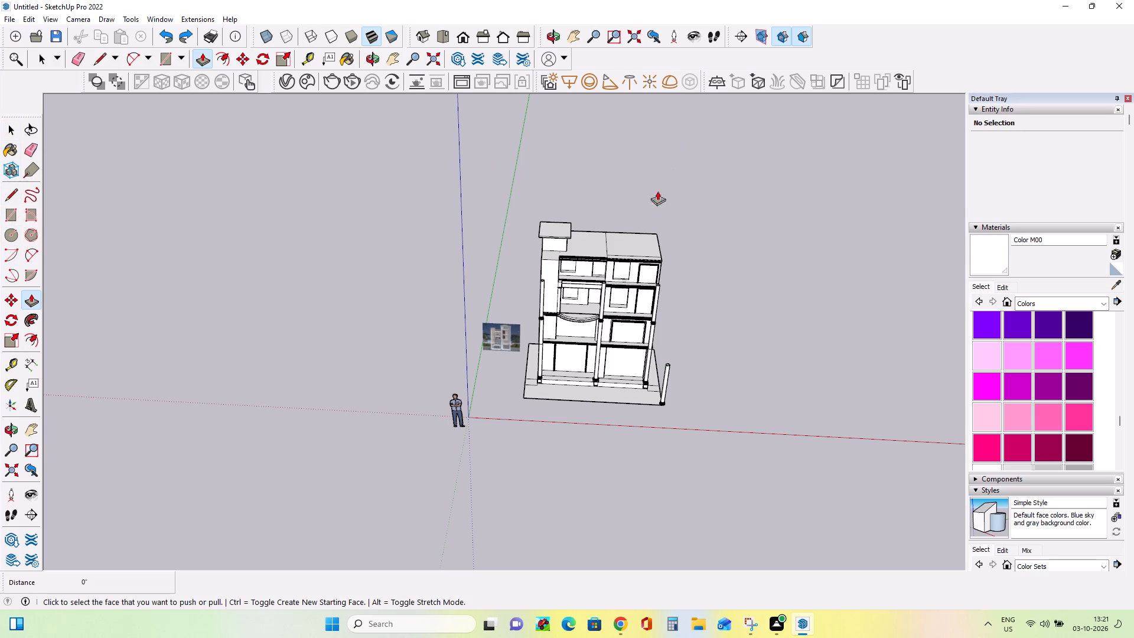
Raise the roof face over the outer bay, away from the rooftop block, about 5' 1 1/4".
{"action": "left_click", "coordinate": [648, 240], "text": "ctrl"}
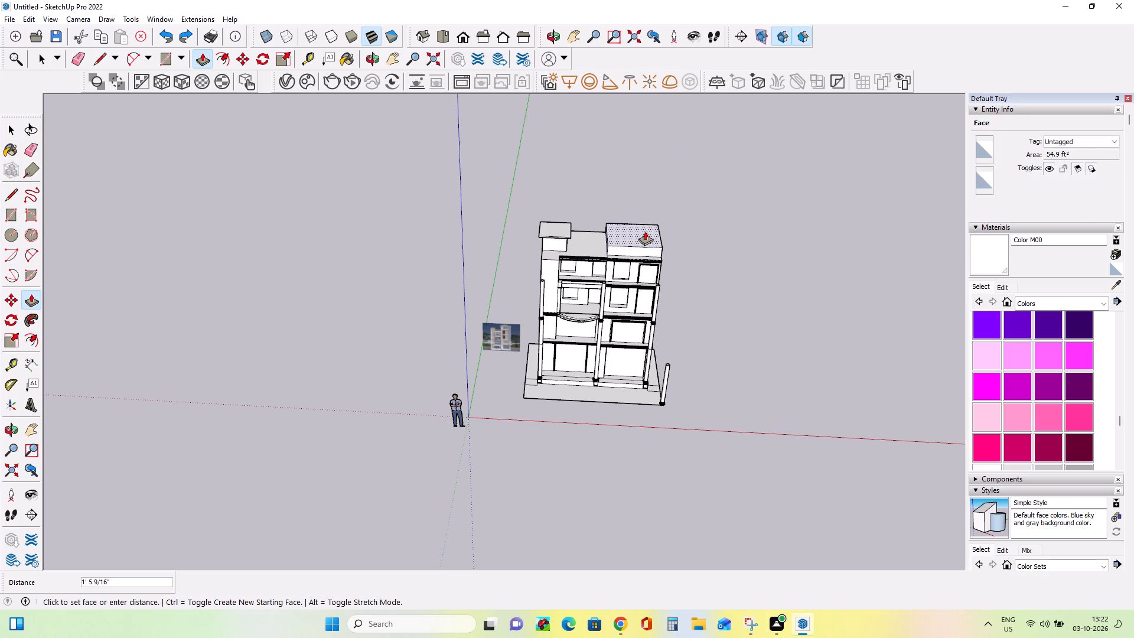
{"action": "left_click", "coordinate": [643, 207]}
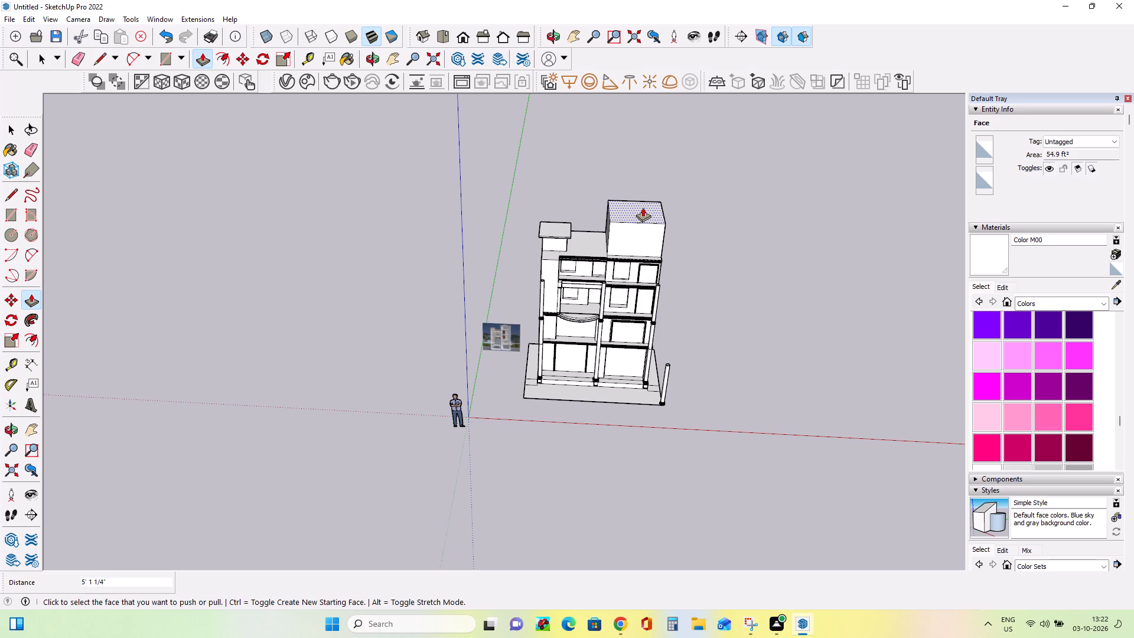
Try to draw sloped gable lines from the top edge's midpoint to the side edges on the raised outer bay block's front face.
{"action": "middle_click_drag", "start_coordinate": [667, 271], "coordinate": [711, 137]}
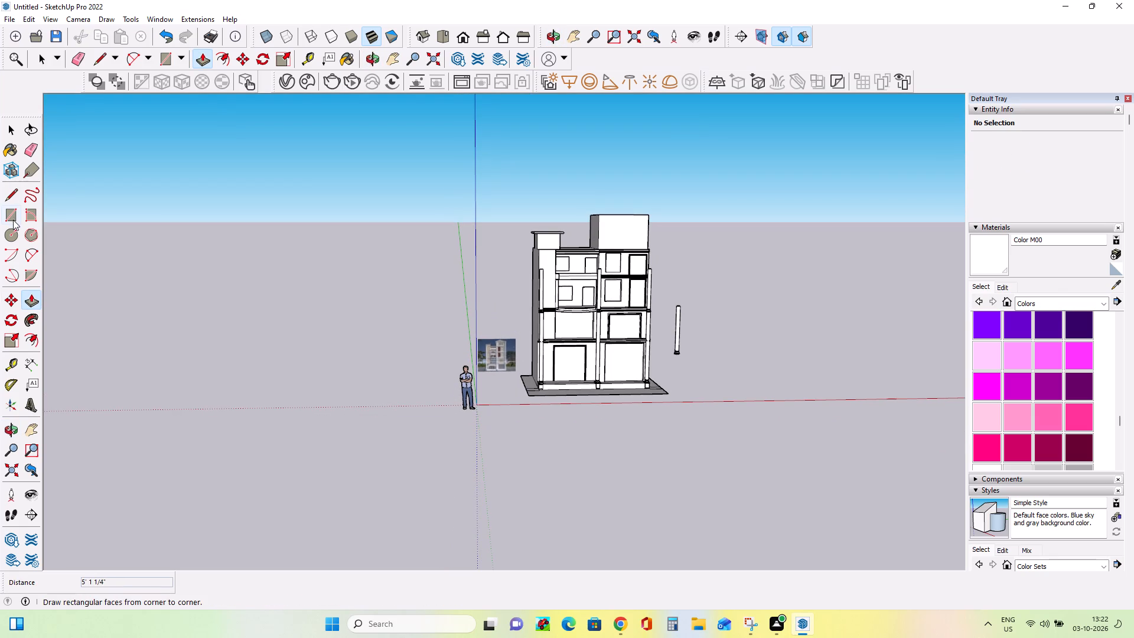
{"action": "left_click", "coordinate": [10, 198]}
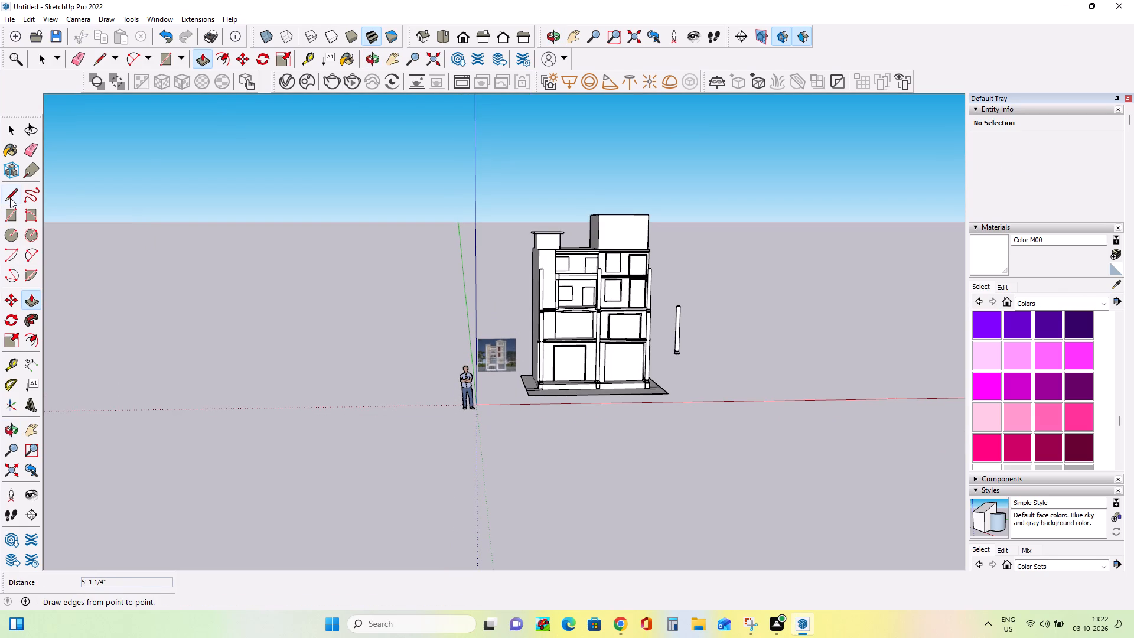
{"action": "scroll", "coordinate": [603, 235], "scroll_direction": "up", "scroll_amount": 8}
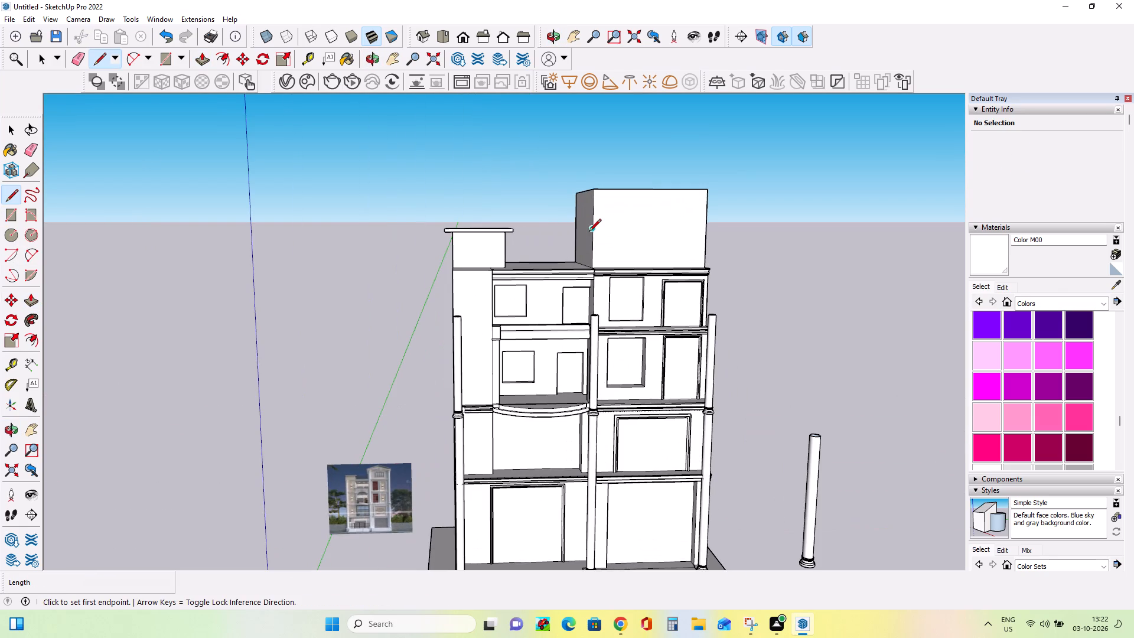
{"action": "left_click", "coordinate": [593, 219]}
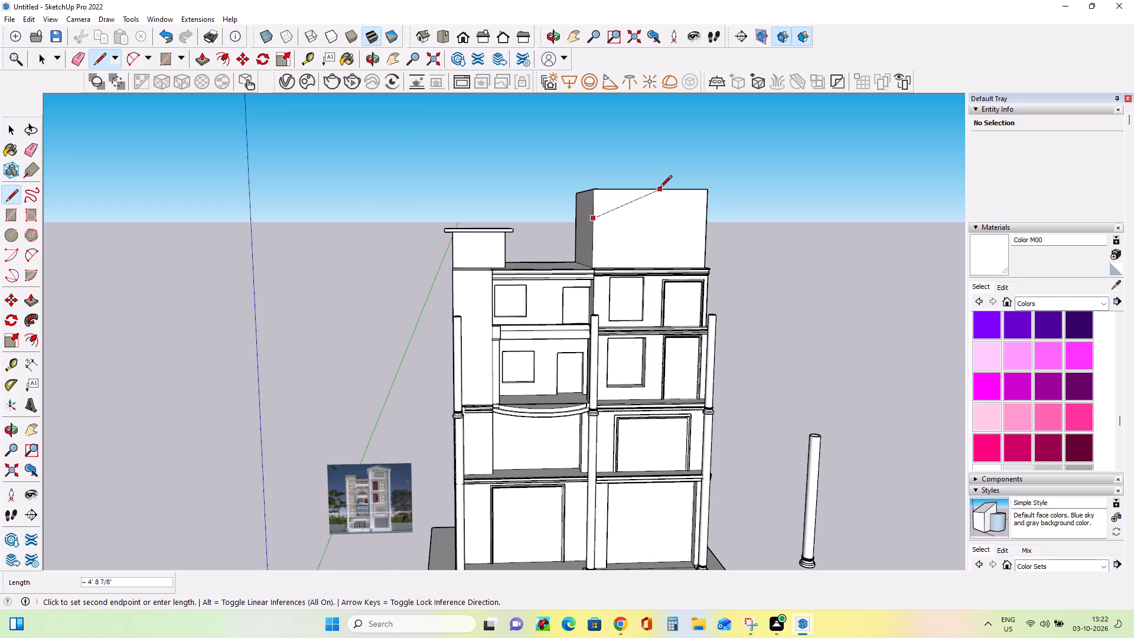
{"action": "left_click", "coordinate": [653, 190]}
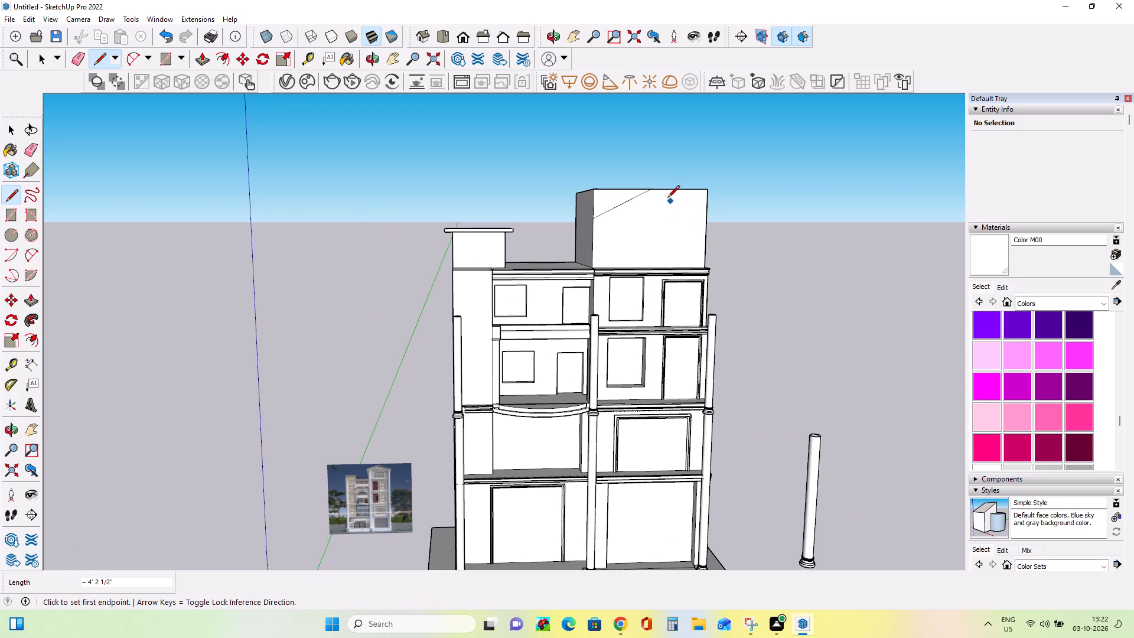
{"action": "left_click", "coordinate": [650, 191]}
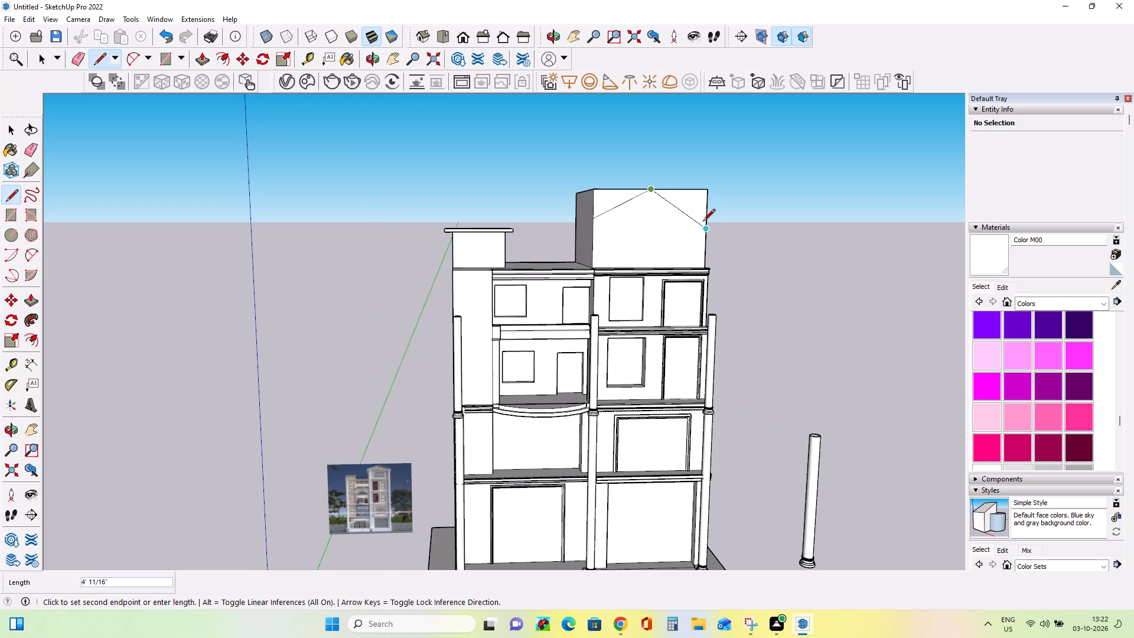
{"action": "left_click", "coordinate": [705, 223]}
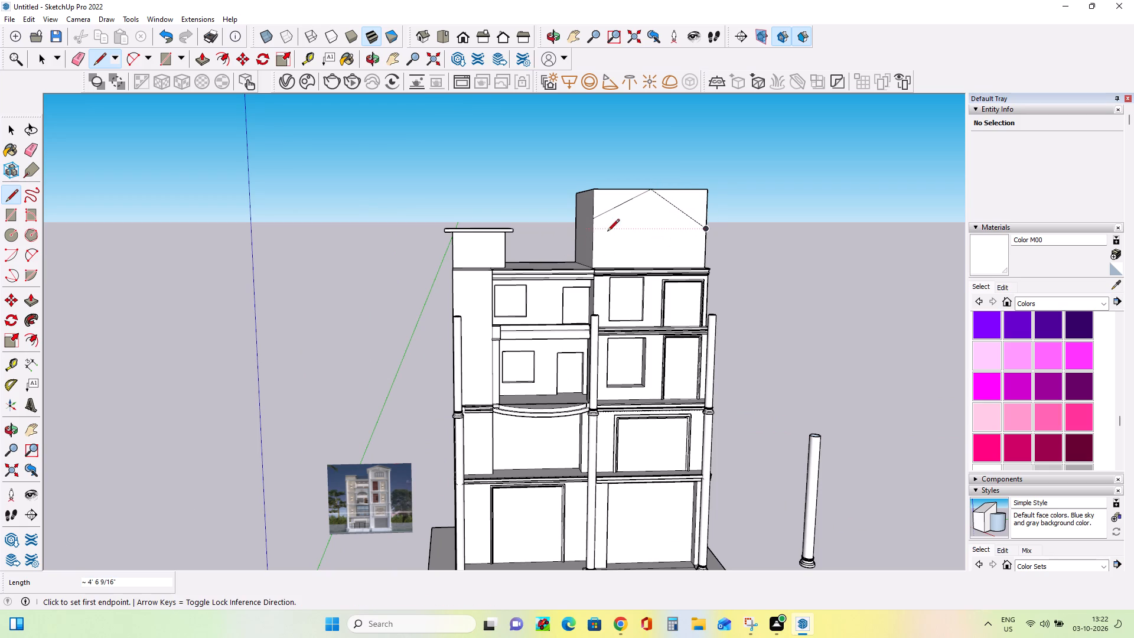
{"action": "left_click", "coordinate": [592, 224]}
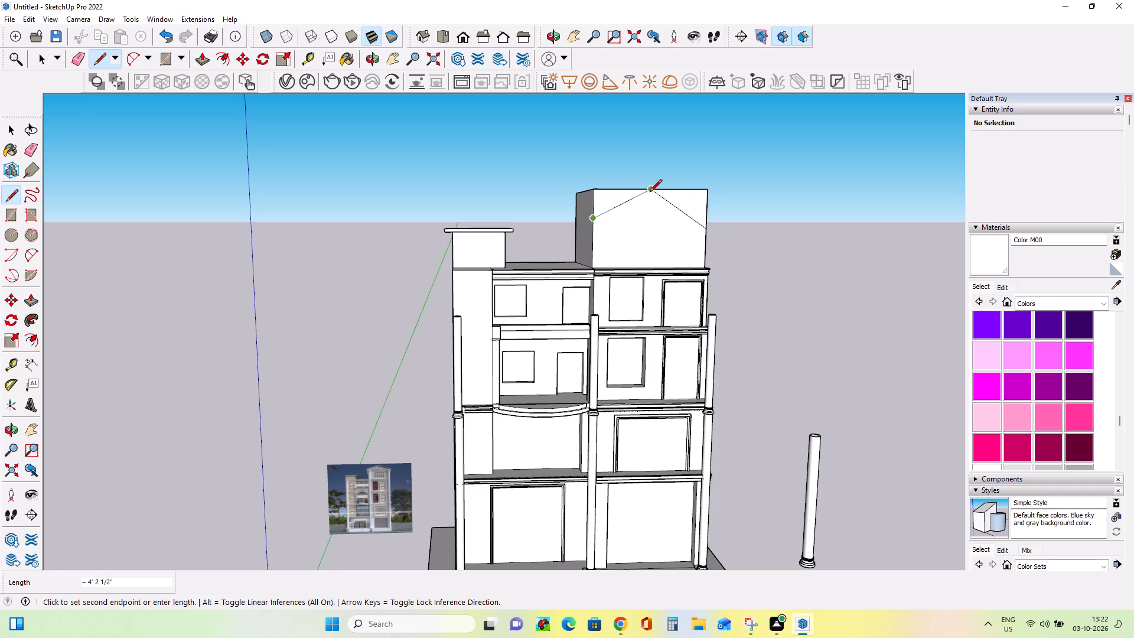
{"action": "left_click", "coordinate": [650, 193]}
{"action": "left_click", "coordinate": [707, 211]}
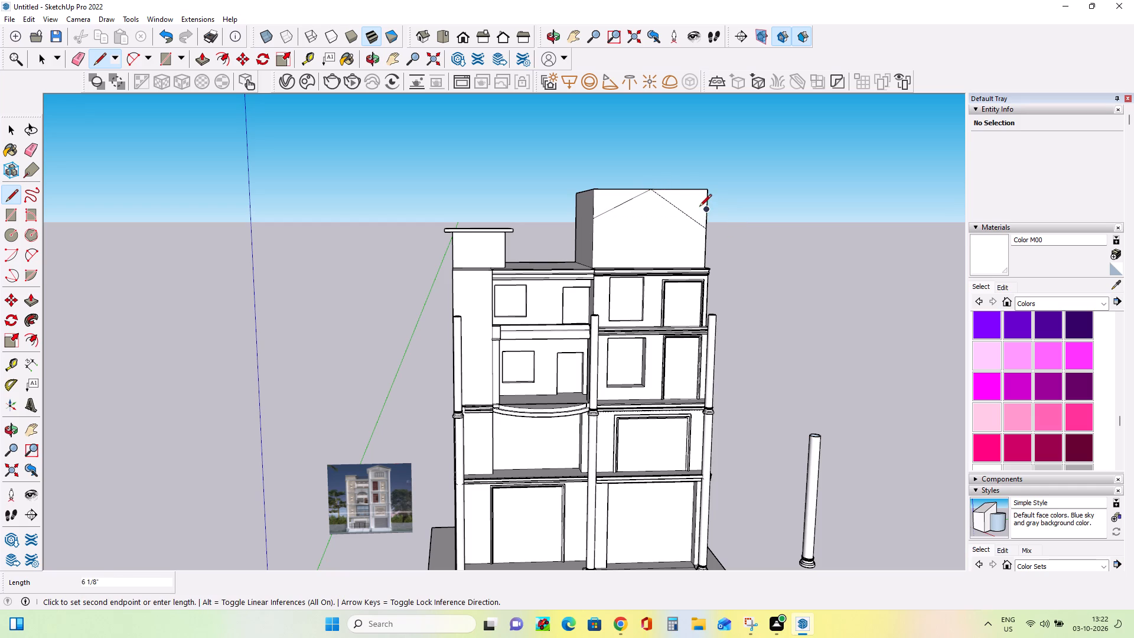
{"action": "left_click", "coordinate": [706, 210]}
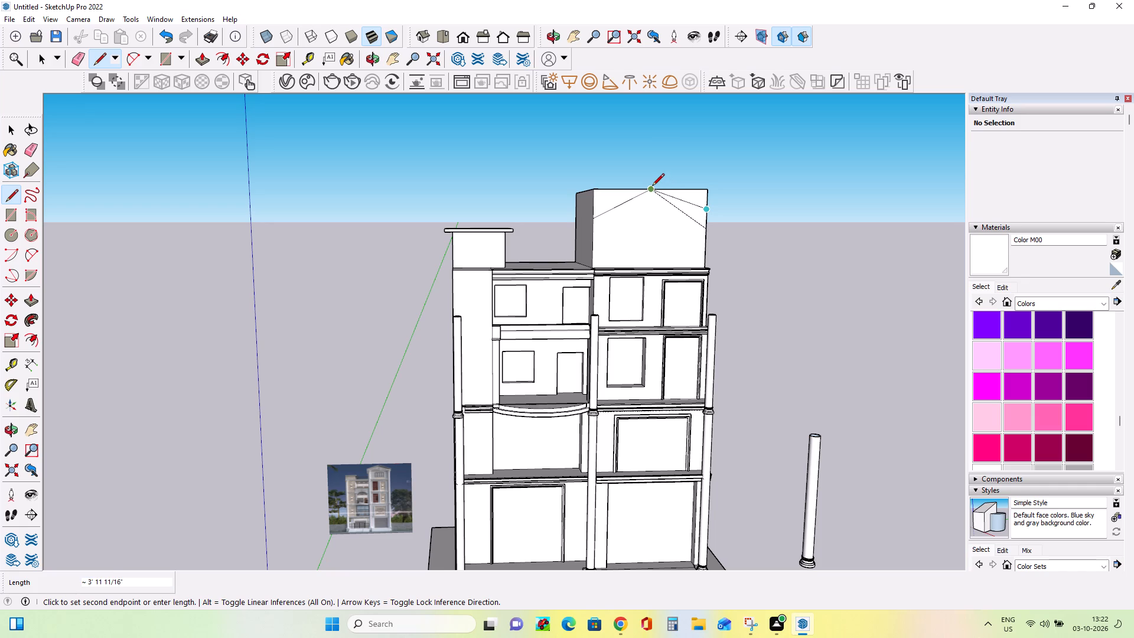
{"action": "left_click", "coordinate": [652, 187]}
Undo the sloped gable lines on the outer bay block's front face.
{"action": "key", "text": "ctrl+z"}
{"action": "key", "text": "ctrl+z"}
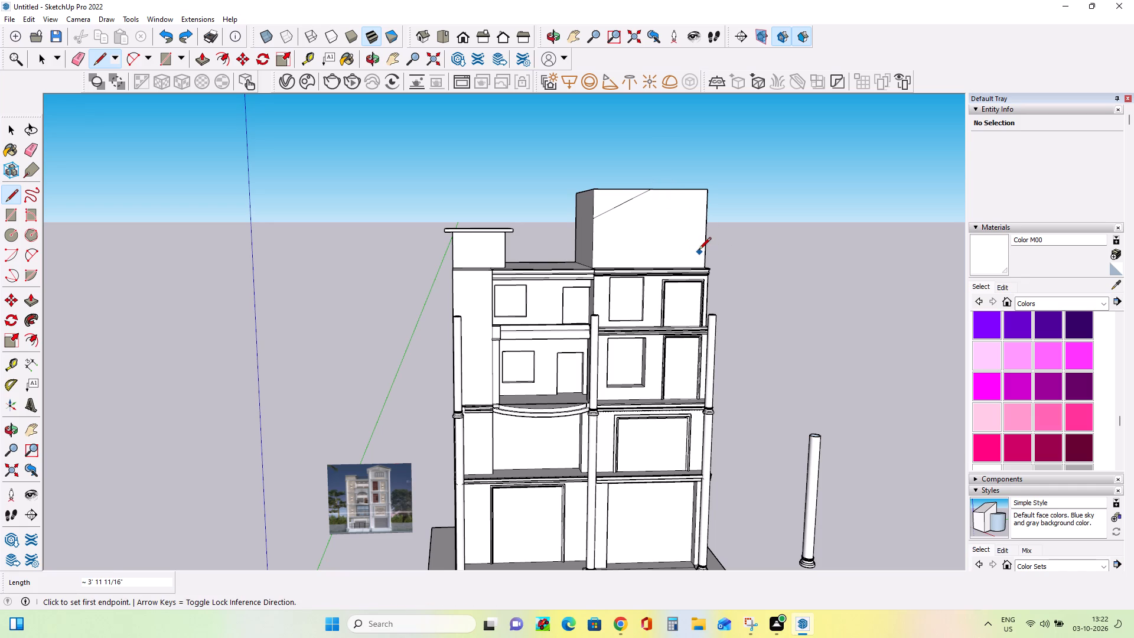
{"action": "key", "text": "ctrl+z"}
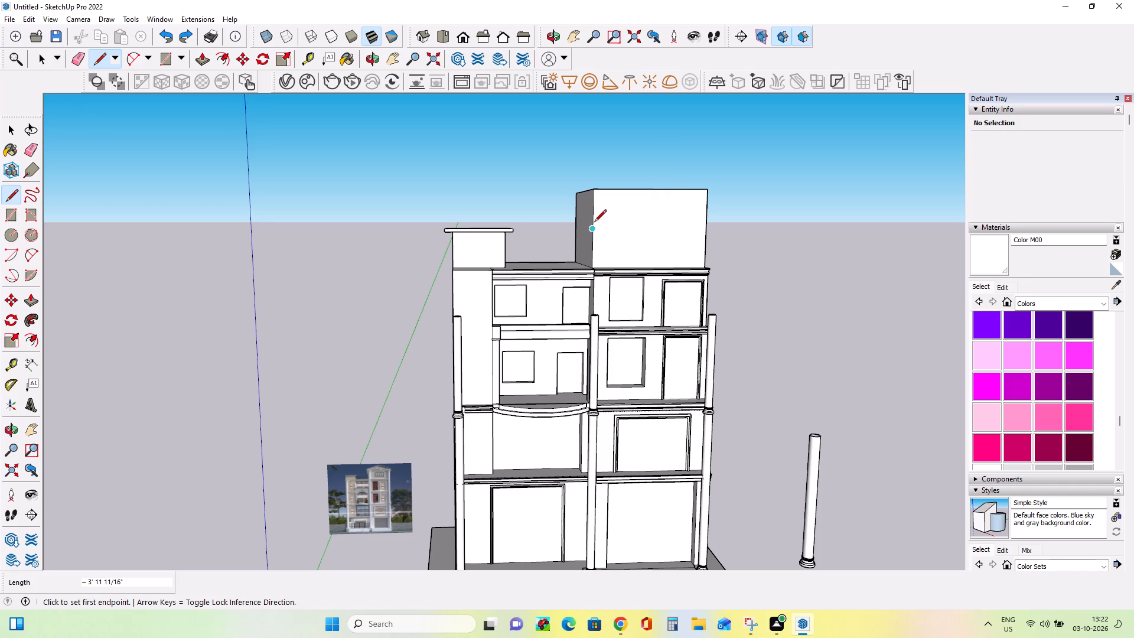
Outline a gable on the block's front face with a base line about 7' 6 5/16" and two slopes about 4' 3 9/16" to the top edge's midpoint.
{"action": "left_click", "coordinate": [594, 222]}
{"action": "left_click", "coordinate": [708, 218]}
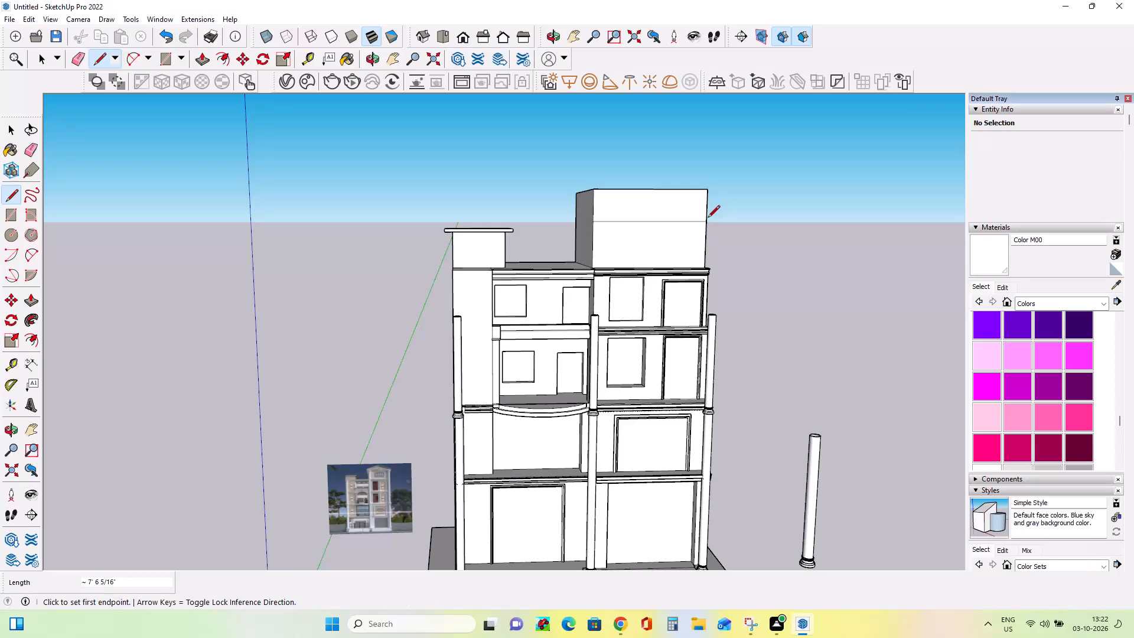
{"action": "left_click", "coordinate": [594, 221]}
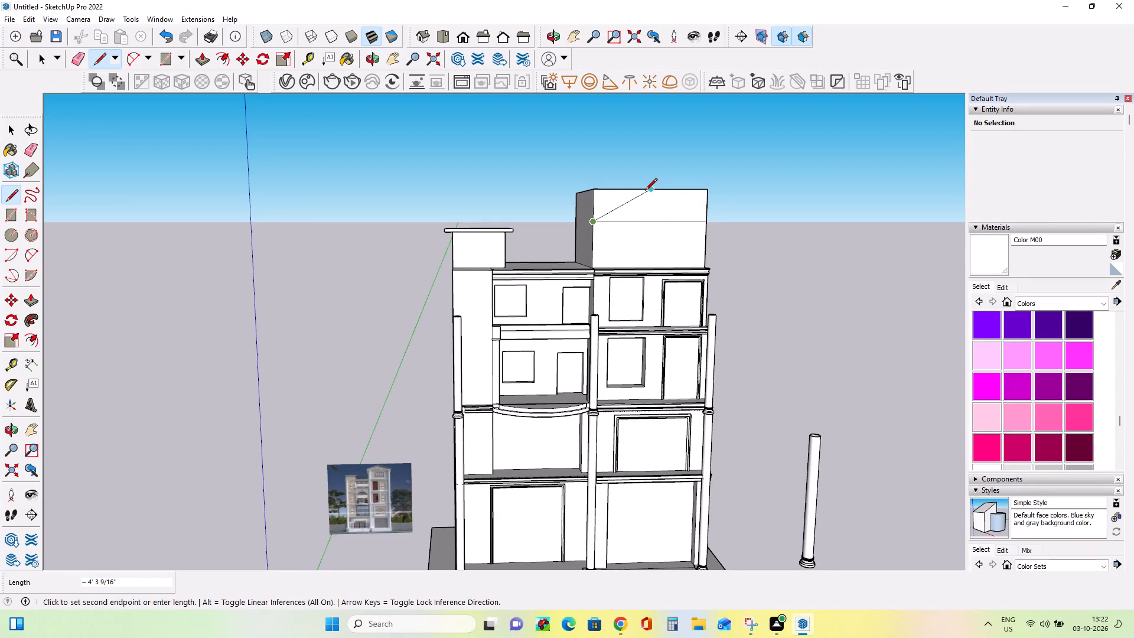
{"action": "left_click", "coordinate": [645, 191]}
{"action": "left_click", "coordinate": [708, 223]}
{"action": "left_click", "coordinate": [654, 192]}
Push the triangle above the gable slope nearest the rooftop block inward about 1' 2 15/16".
{"action": "middle_click_drag", "start_coordinate": [640, 236], "coordinate": [663, 241]}
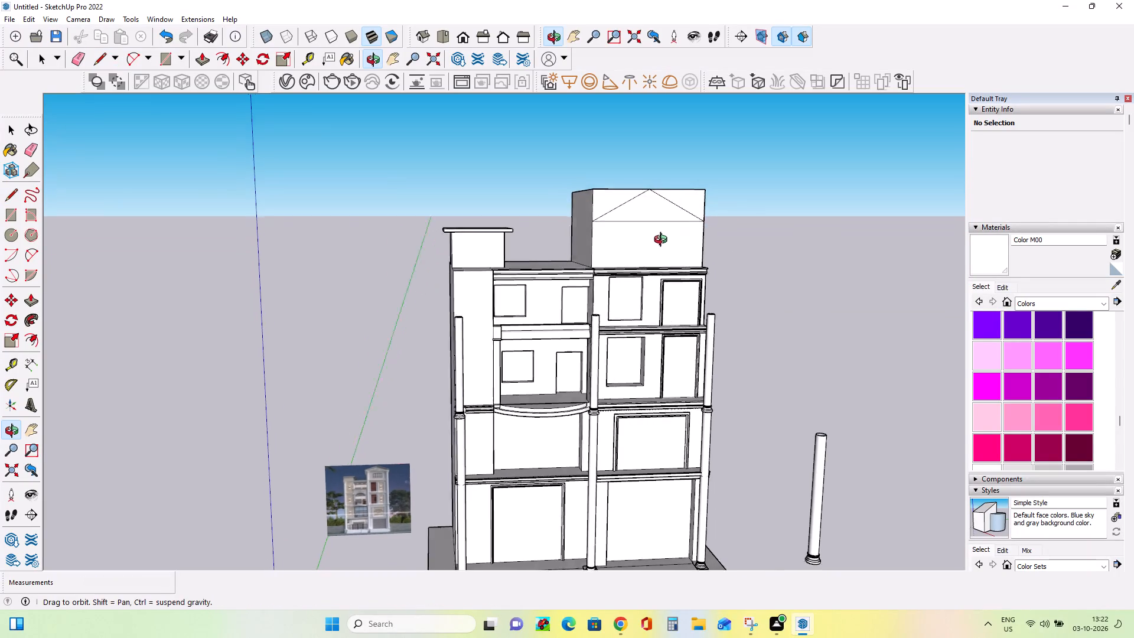
{"action": "middle_click_drag", "start_coordinate": [663, 241], "coordinate": [682, 246]}
{"action": "scroll", "coordinate": [597, 218], "scroll_direction": "up", "scroll_amount": 3}
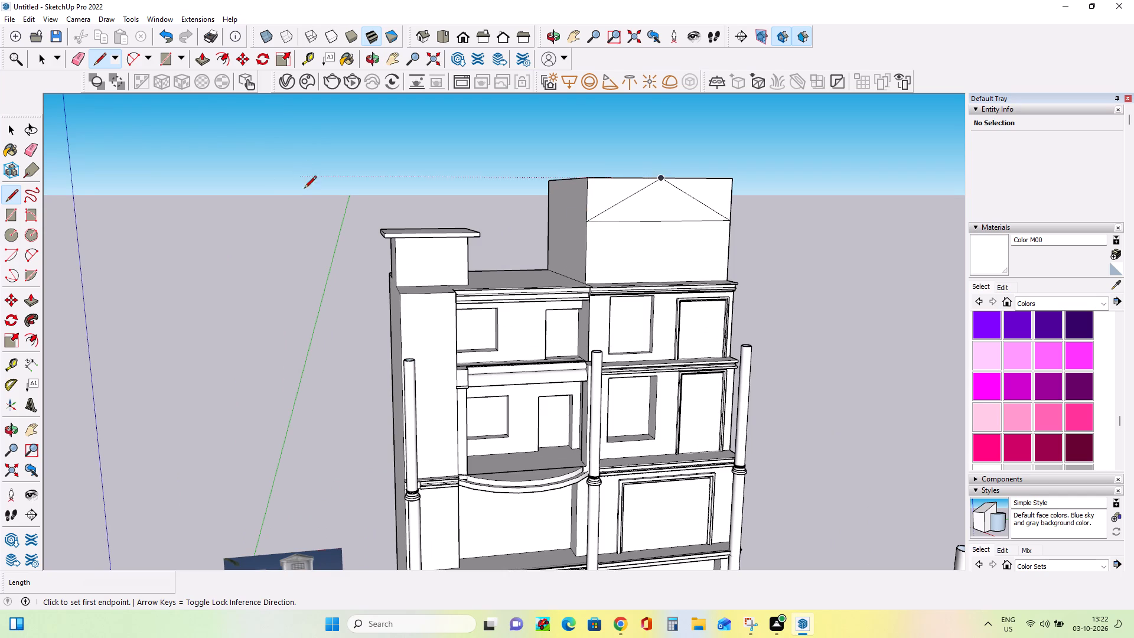
{"action": "left_click", "coordinate": [25, 299]}
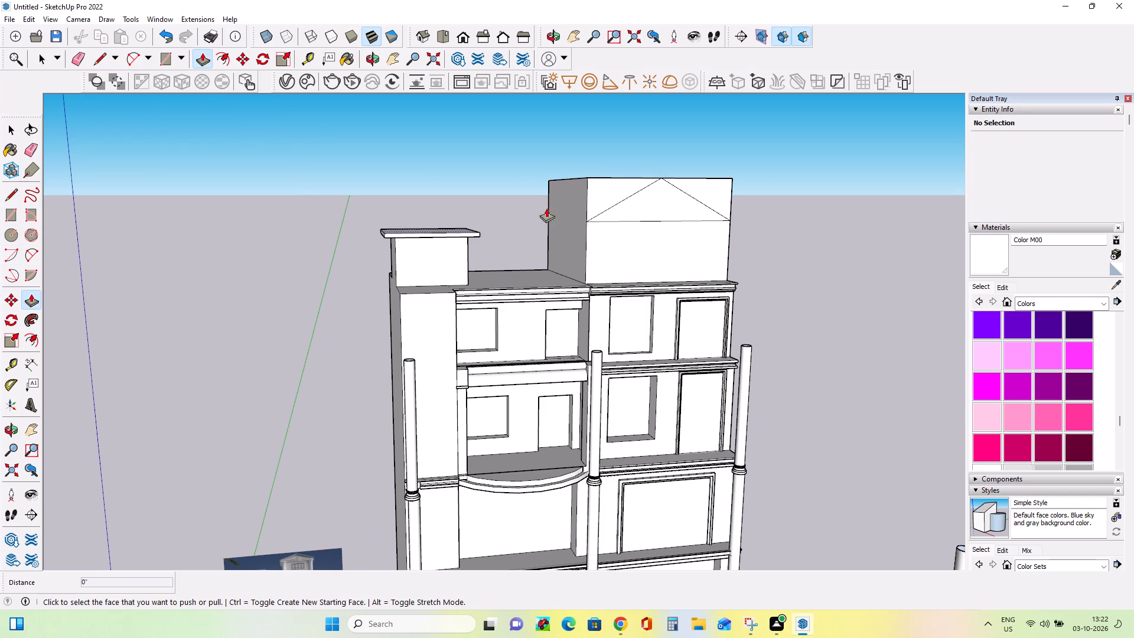
{"action": "left_click", "coordinate": [598, 188]}
{"action": "left_click", "coordinate": [590, 180]}
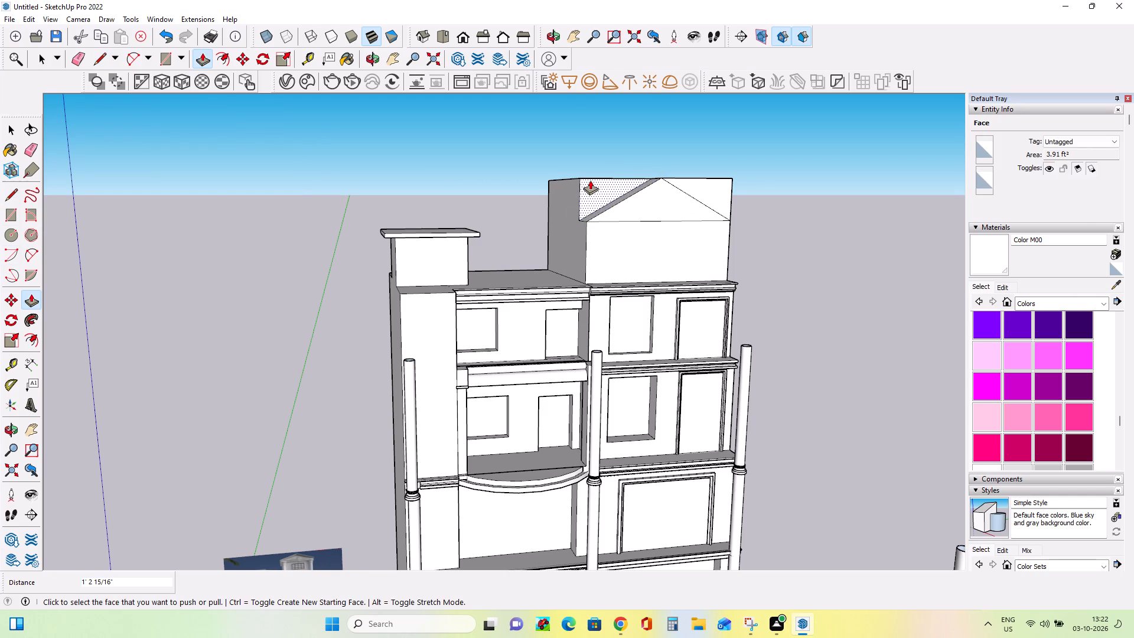
Pull the same recessed triangle forward about 3' 8 1/4", and push it back about 1' 6 13/16".
{"action": "middle_click_drag", "start_coordinate": [663, 218], "coordinate": [567, 233]}
{"action": "middle_click", "coordinate": [567, 233]}
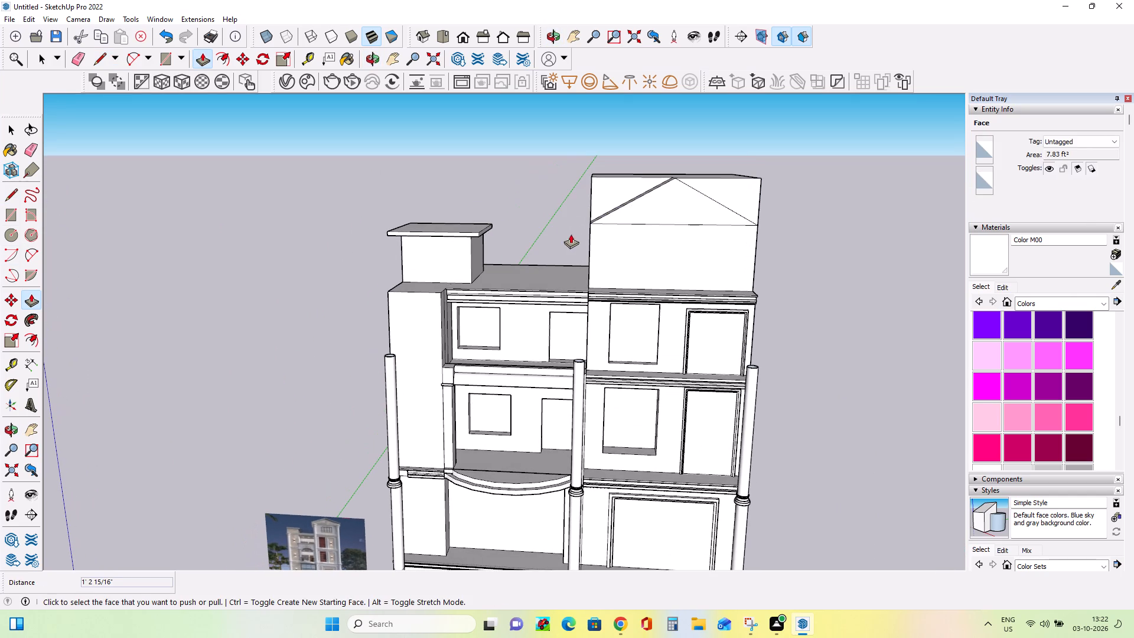
{"action": "left_click", "coordinate": [629, 184]}
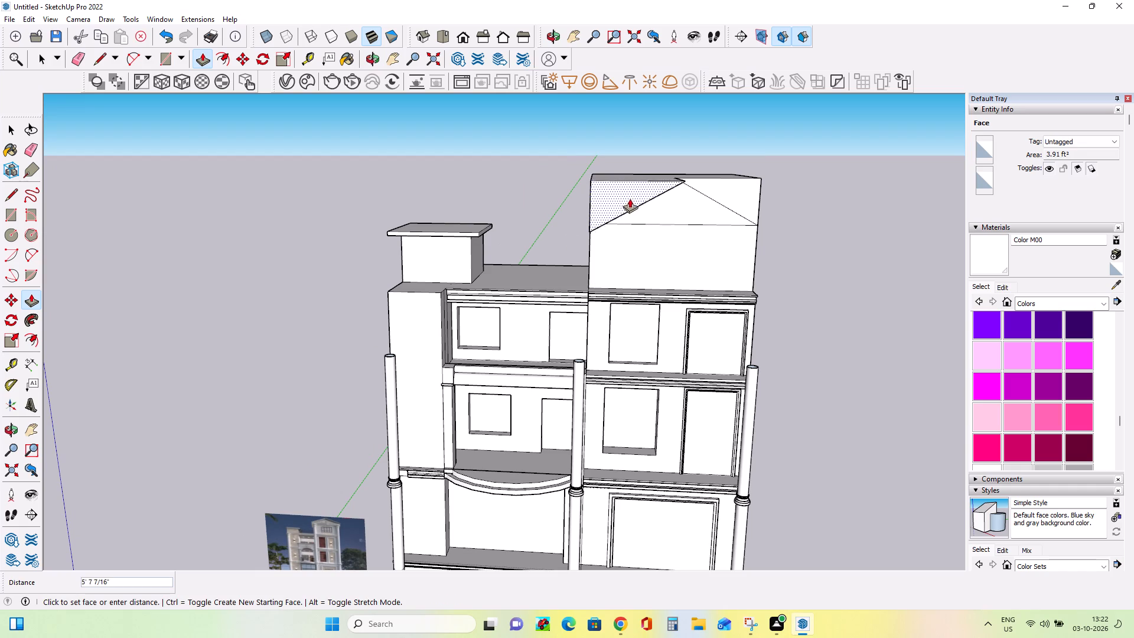
{"action": "left_click", "coordinate": [629, 191]}
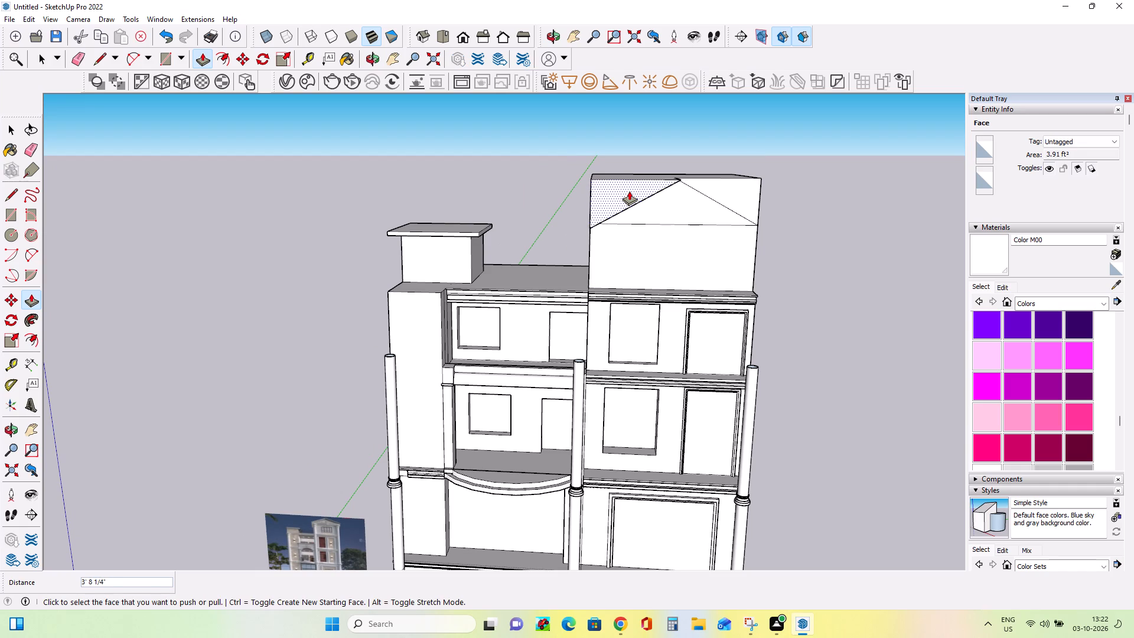
{"action": "middle_click_drag", "start_coordinate": [723, 207], "coordinate": [651, 205]}
{"action": "left_click", "coordinate": [606, 194]}
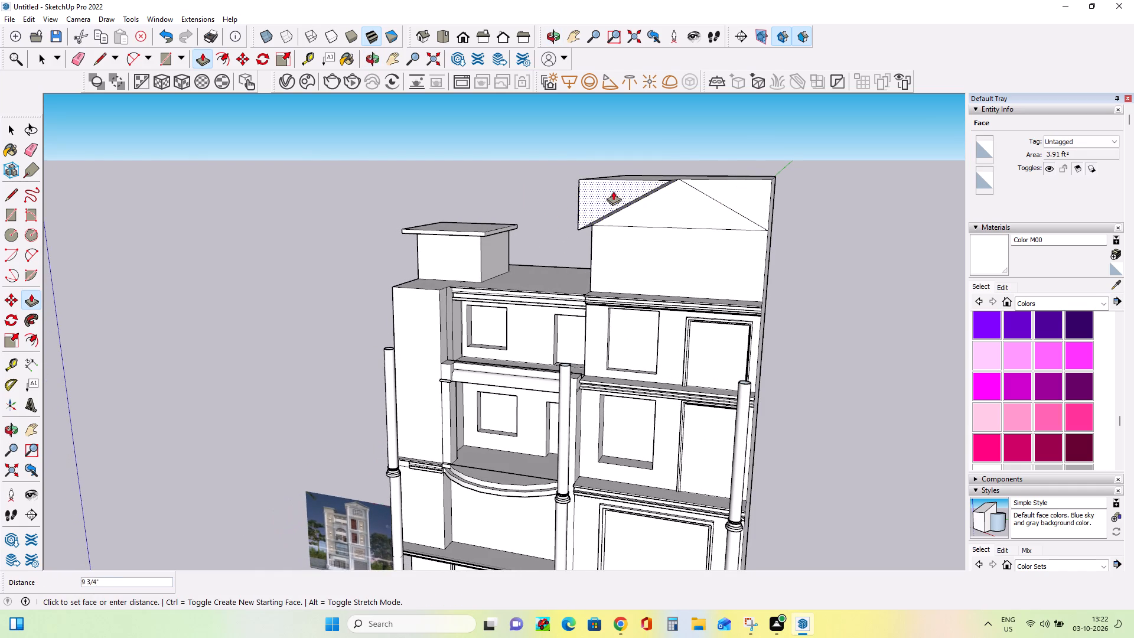
{"action": "left_click", "coordinate": [614, 193]}
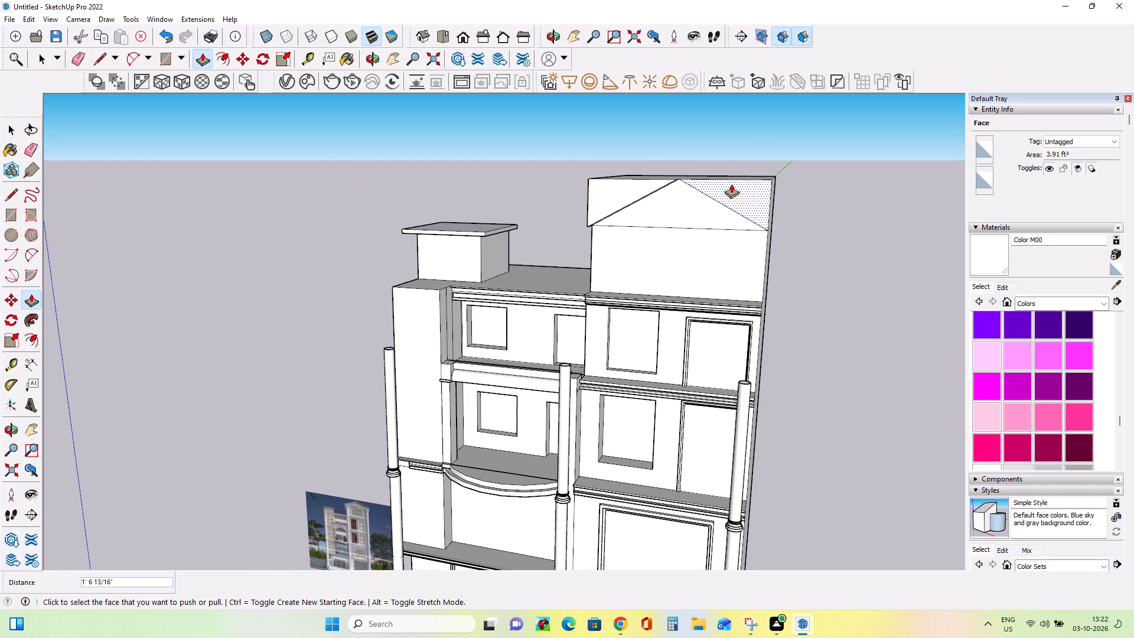
Pull the triangle above the gable's other slope forward, and push it back about 11" to align with the first triangle.
{"action": "left_click", "coordinate": [731, 184]}
{"action": "left_click", "coordinate": [728, 186]}
{"action": "middle_click_drag", "start_coordinate": [685, 220], "coordinate": [732, 183]}
{"action": "left_click", "coordinate": [684, 172]}
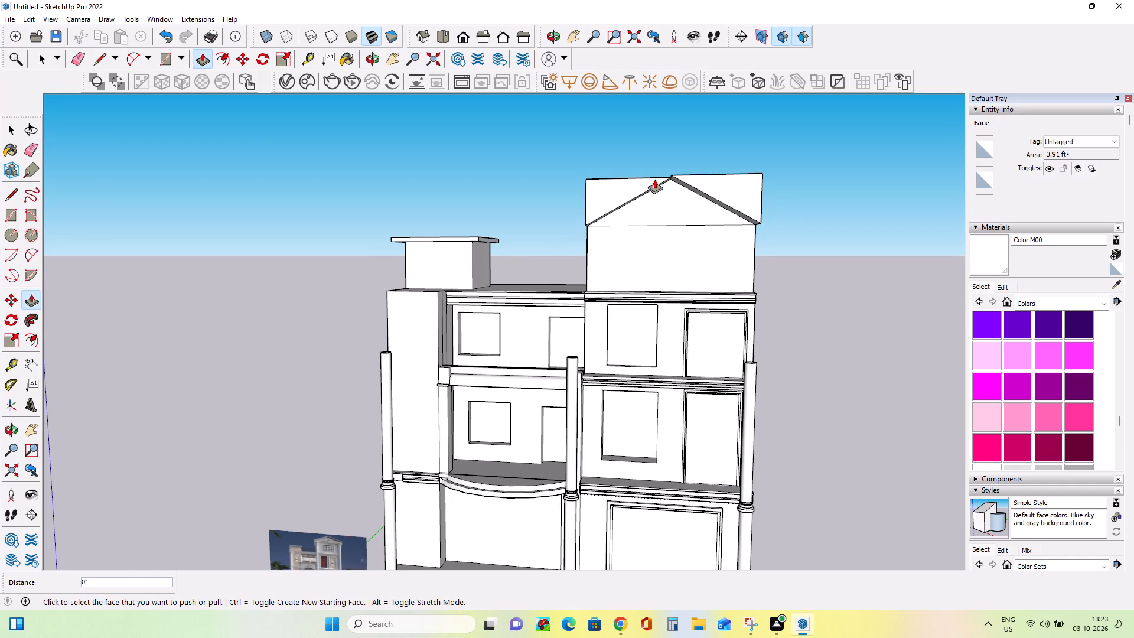
{"action": "left_click", "coordinate": [700, 170]}
{"action": "left_click", "coordinate": [702, 178]}
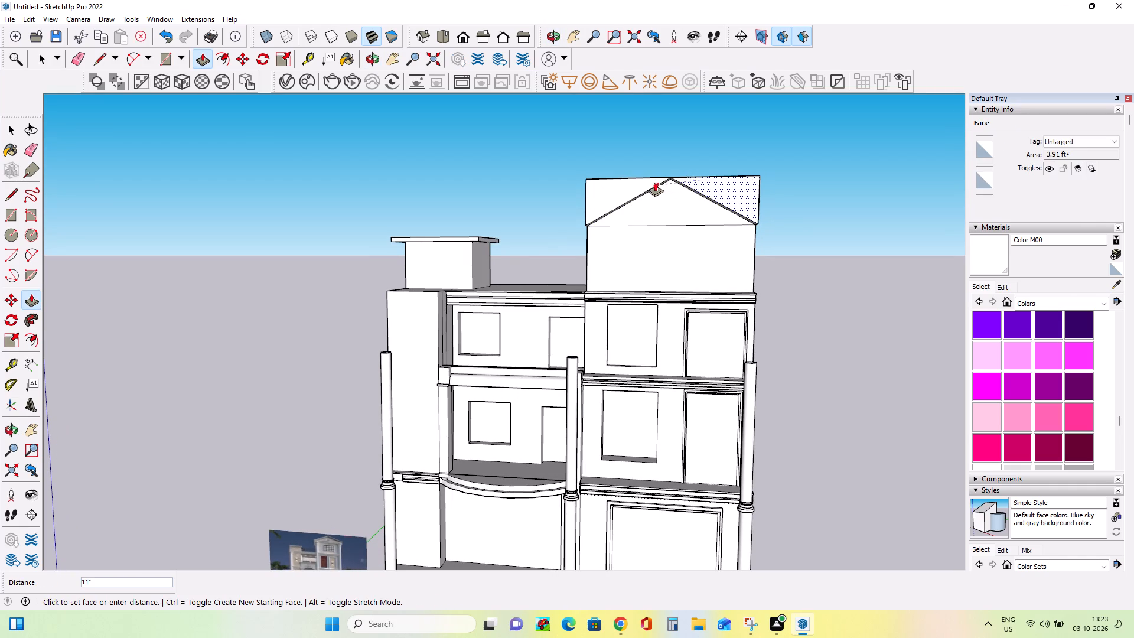
{"action": "left_click", "coordinate": [655, 180]}
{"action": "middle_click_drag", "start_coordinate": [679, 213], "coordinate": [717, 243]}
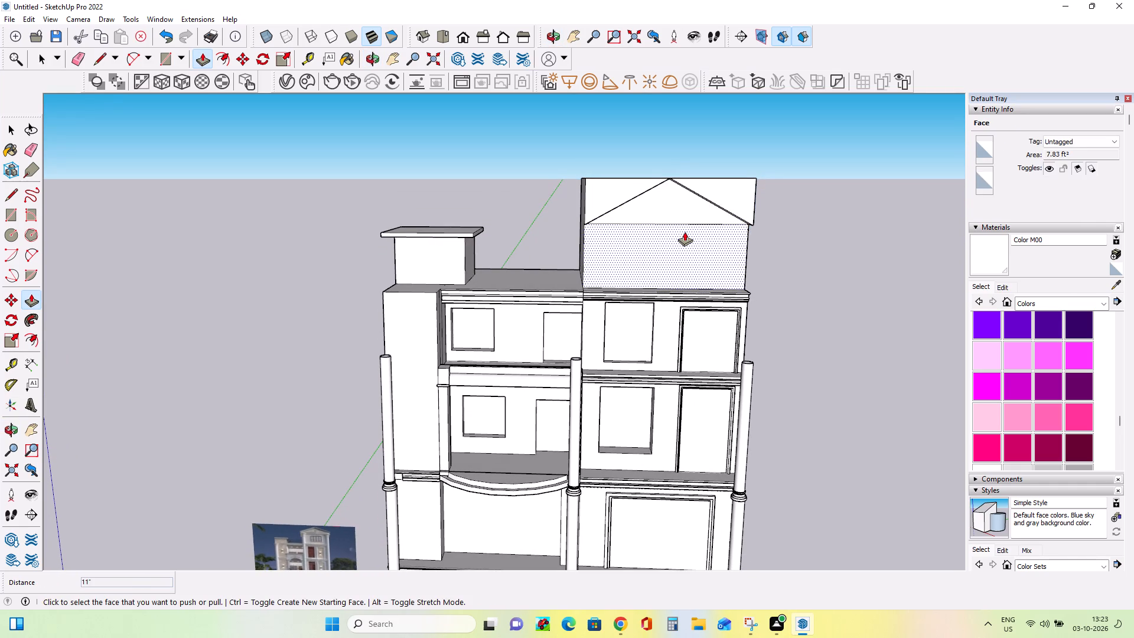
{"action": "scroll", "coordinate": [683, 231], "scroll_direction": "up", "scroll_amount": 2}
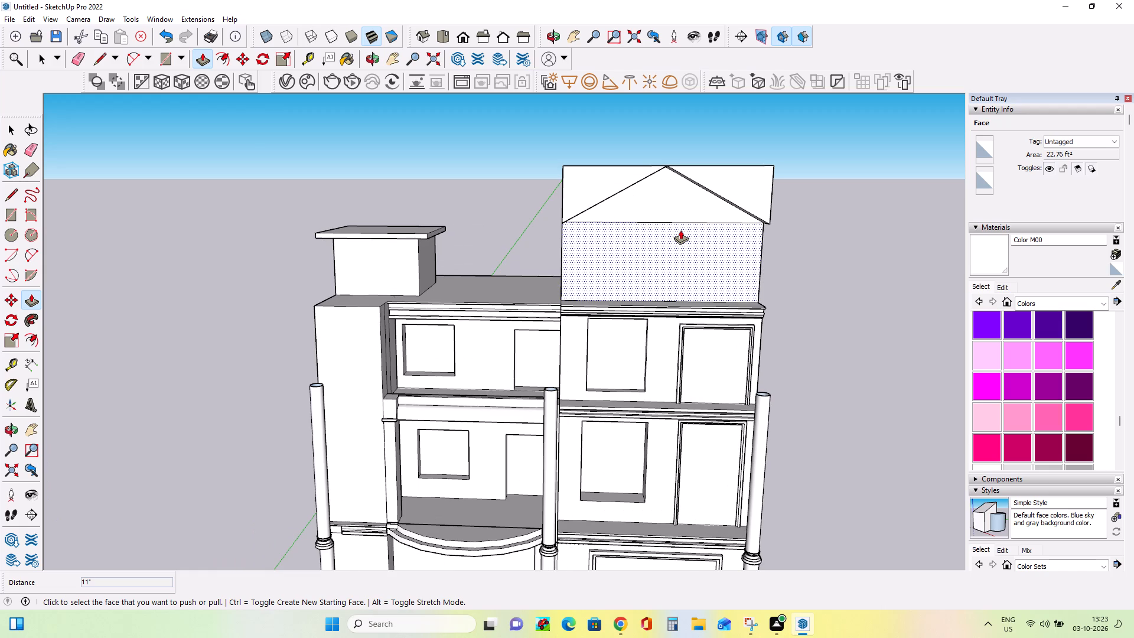
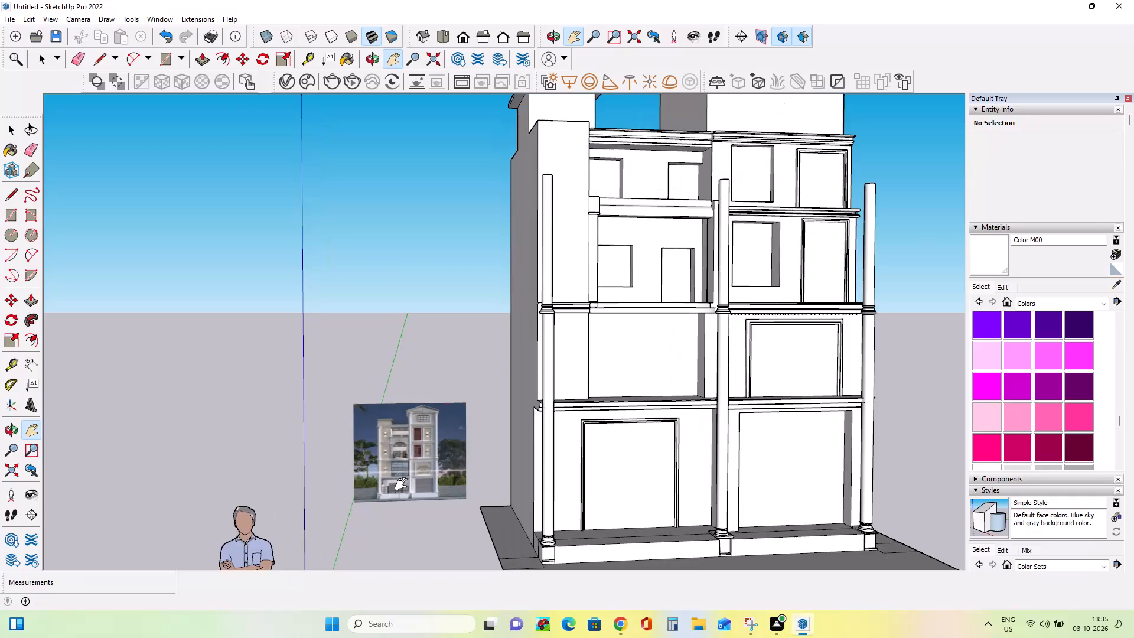
Push/Pull the triangular face beside the gable's left slope on the top block by about 1".
{"action": "scroll", "coordinate": [403, 484], "scroll_direction": "down", "scroll_amount": 6}
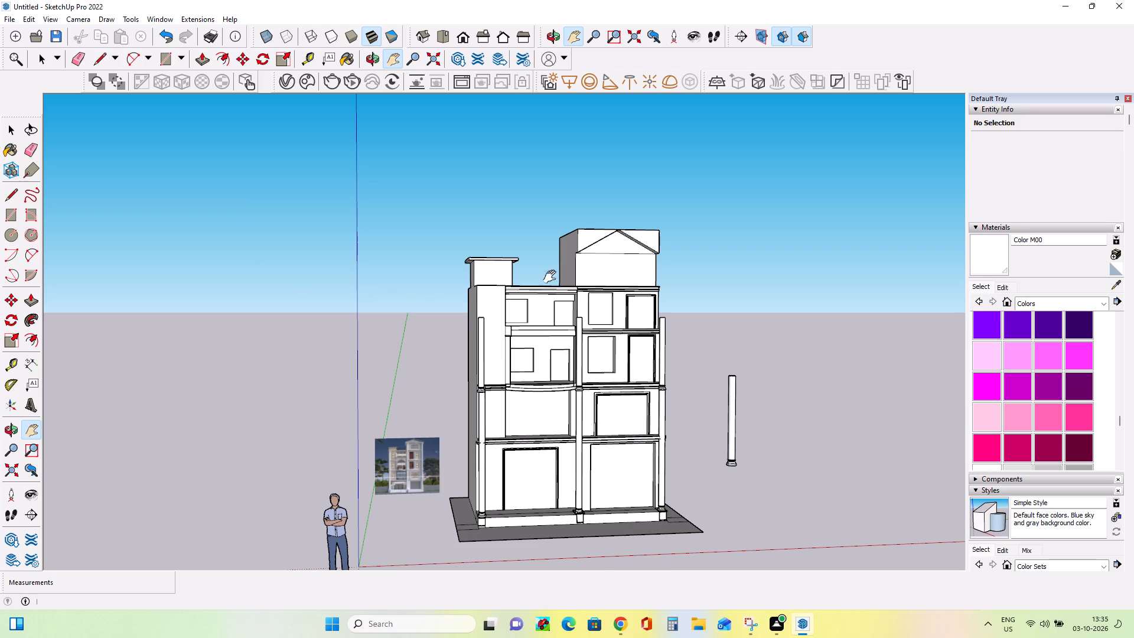
{"action": "middle_click_drag", "start_coordinate": [553, 272], "coordinate": [559, 287]}
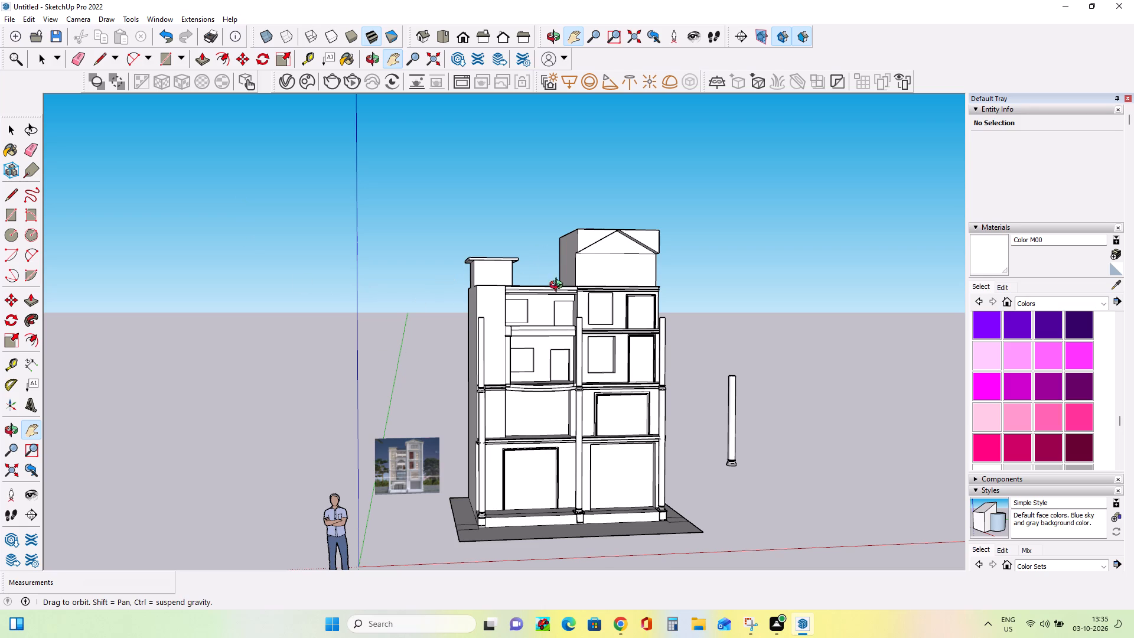
{"action": "middle_click_drag", "start_coordinate": [559, 287], "coordinate": [581, 350]}
{"action": "middle_click_drag", "start_coordinate": [603, 276], "coordinate": [615, 340]}
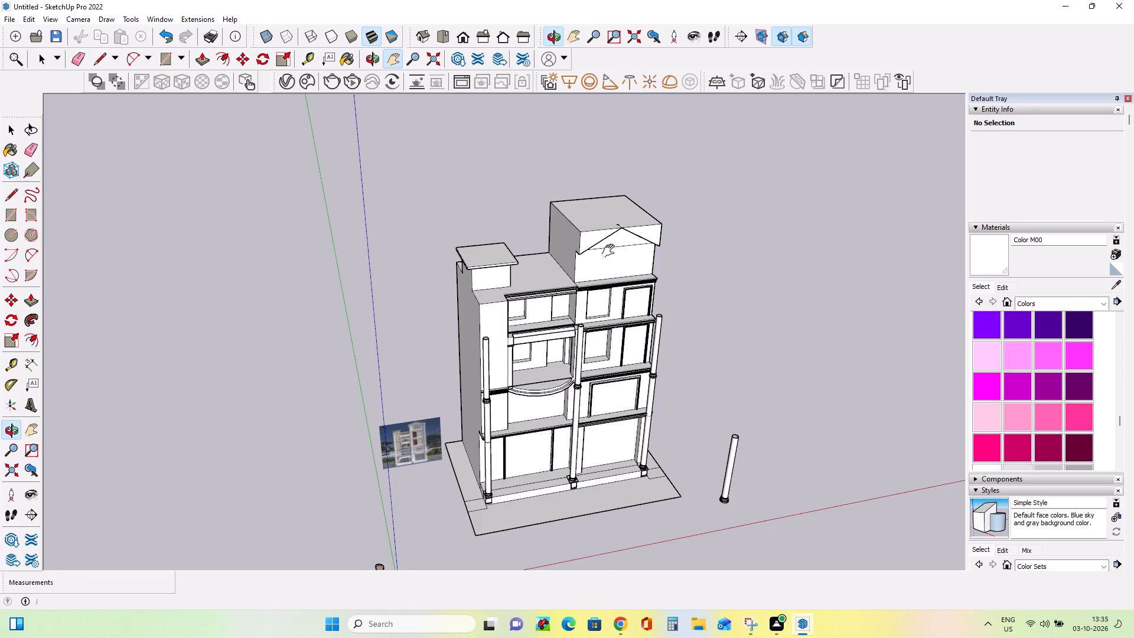
{"action": "middle_click_drag", "start_coordinate": [611, 251], "coordinate": [553, 201]}
{"action": "scroll", "coordinate": [590, 243], "scroll_direction": "up", "scroll_amount": 7}
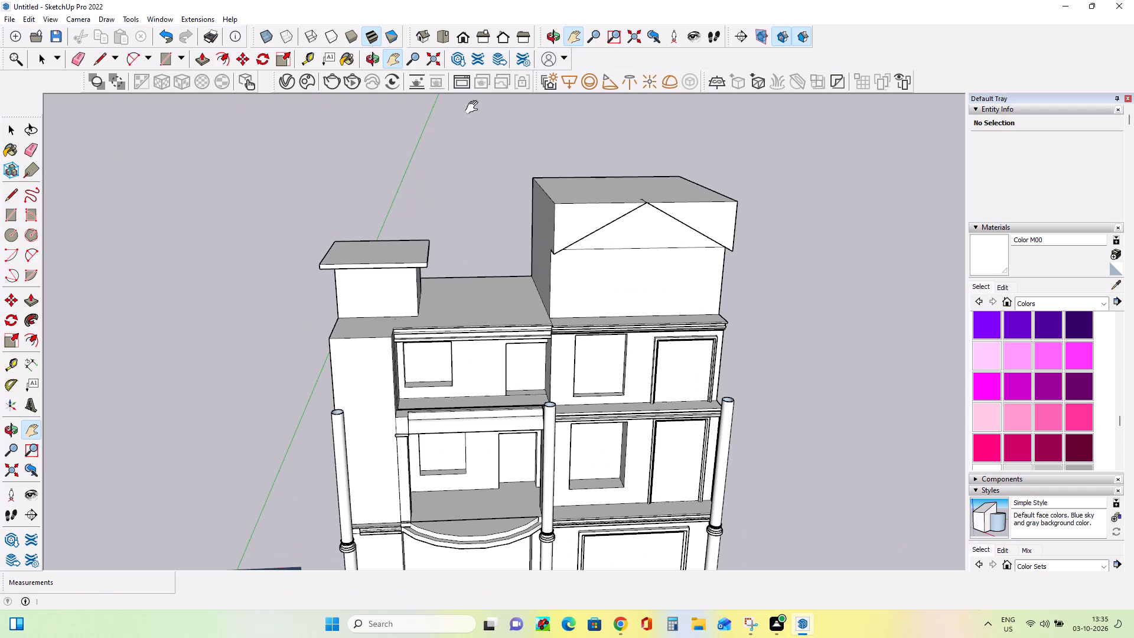
{"action": "left_click", "coordinate": [32, 300]}
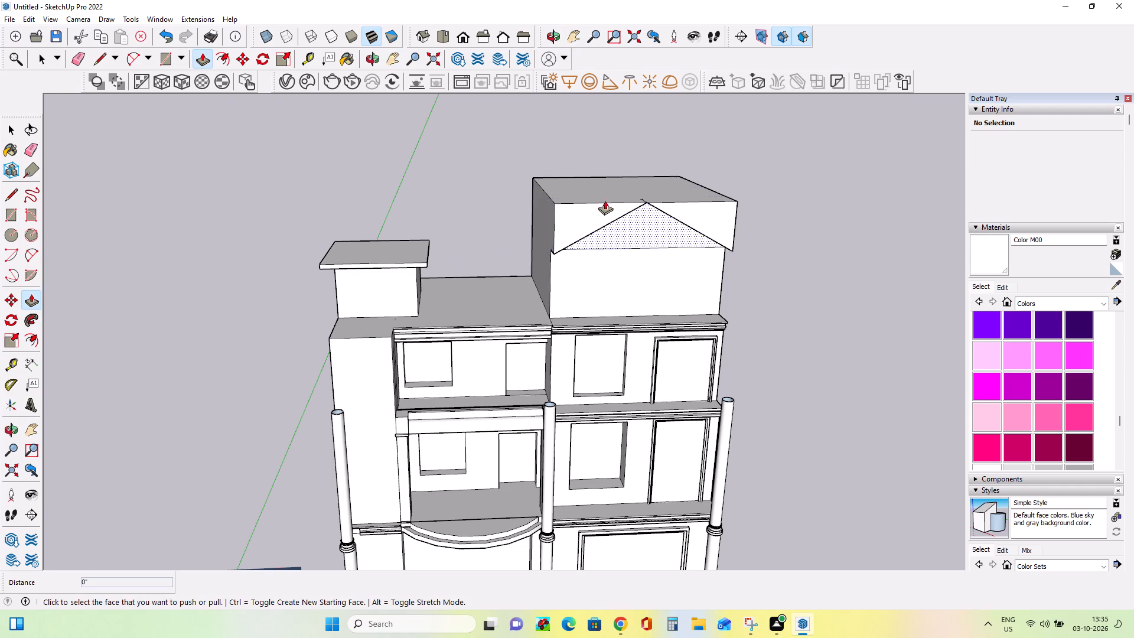
{"action": "left_click", "coordinate": [589, 209]}
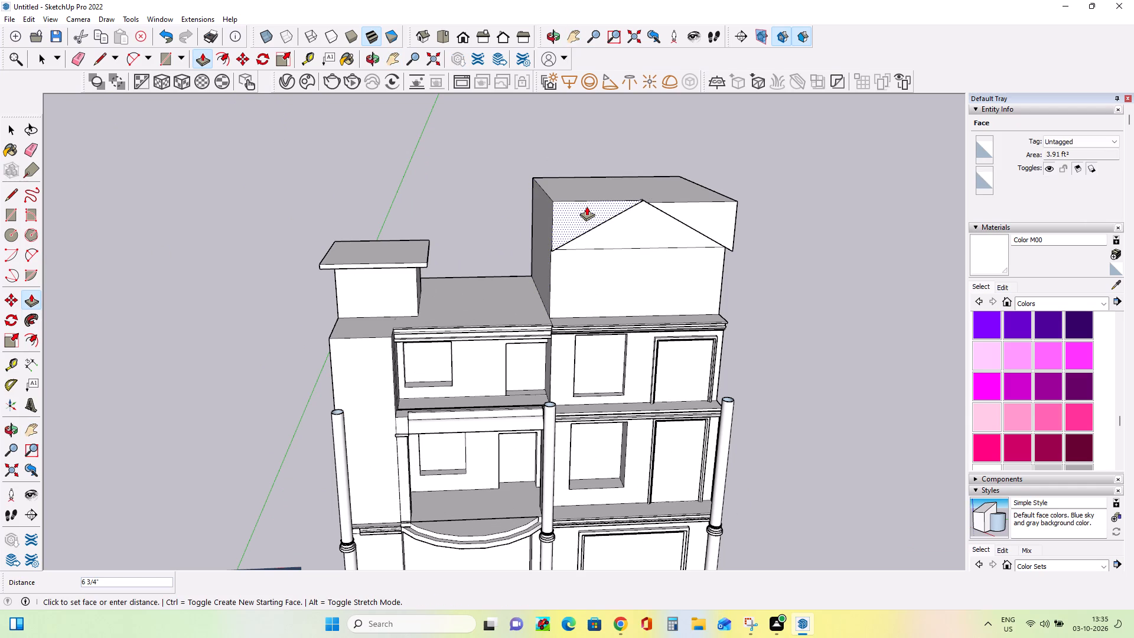
{"action": "left_click", "coordinate": [587, 210]}
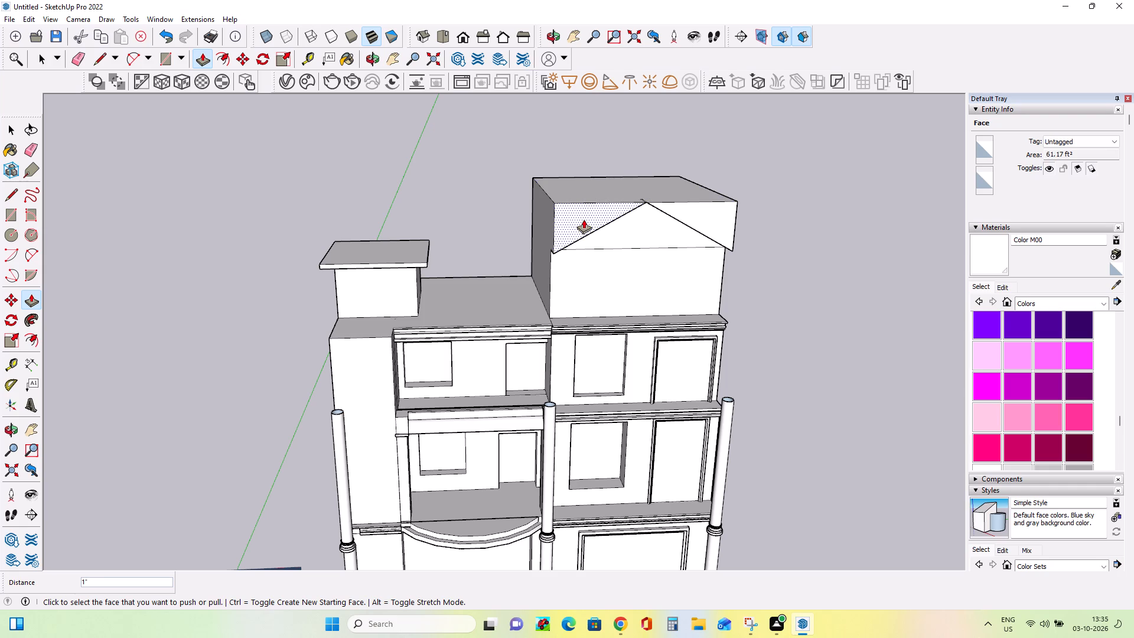
Examine the gable on the top block and the building's front elevation from several angles.
{"action": "middle_click_drag", "start_coordinate": [586, 219], "coordinate": [556, 179]}
{"action": "middle_click", "coordinate": [556, 179]}
{"action": "middle_click_drag", "start_coordinate": [638, 231], "coordinate": [640, 230]}
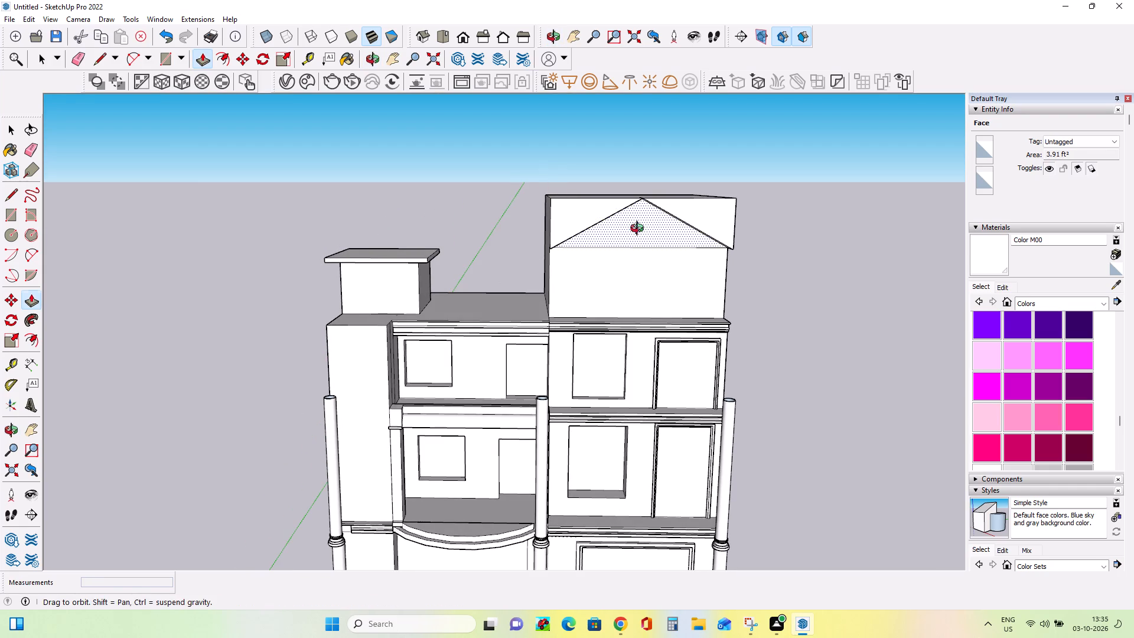
{"action": "middle_click_drag", "start_coordinate": [640, 230], "coordinate": [629, 156]}
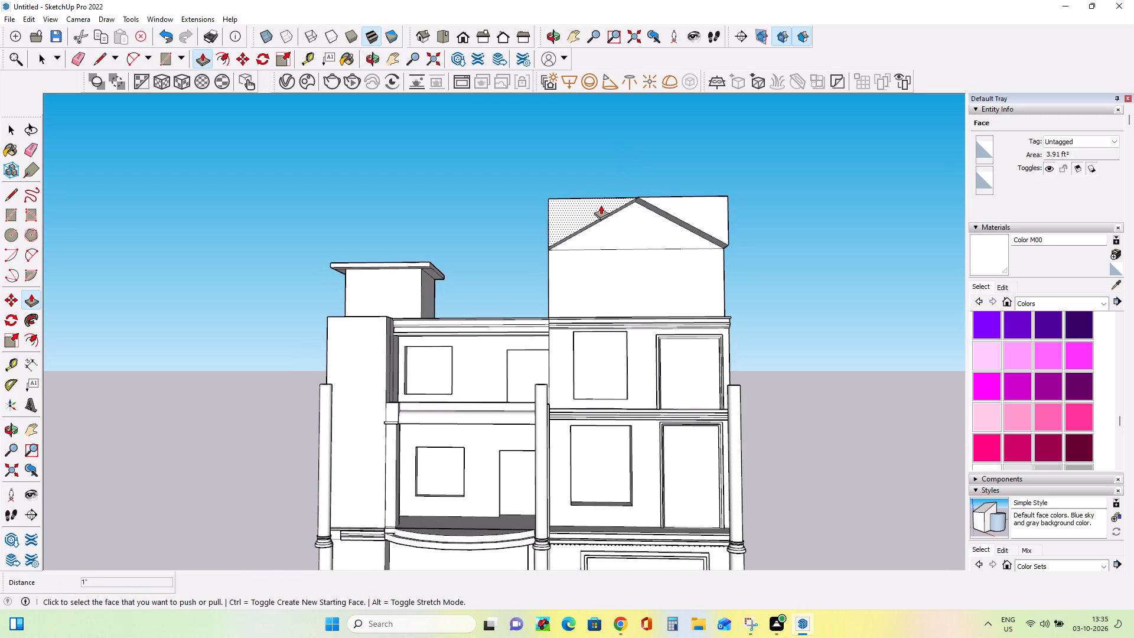
{"action": "middle_click_drag", "start_coordinate": [601, 205], "coordinate": [602, 211]}
{"action": "scroll", "coordinate": [604, 213], "scroll_direction": "down", "scroll_amount": 8}
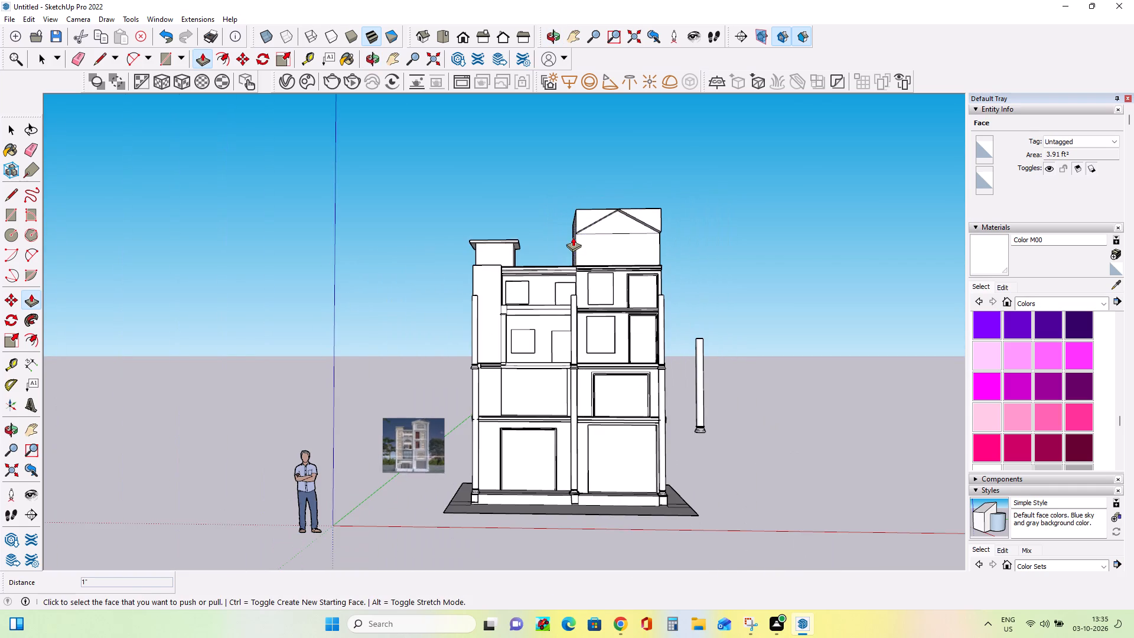
{"action": "middle_click_drag", "start_coordinate": [571, 236], "coordinate": [639, 266]}
{"action": "scroll", "coordinate": [565, 224], "scroll_direction": "up", "scroll_amount": 7}
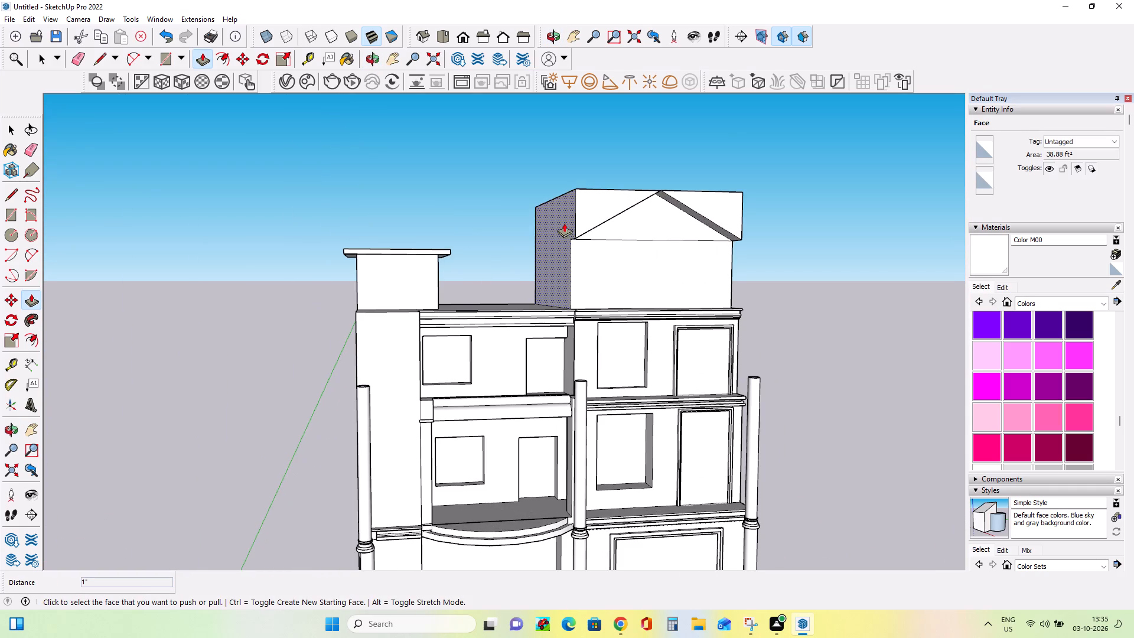
Draw two stacked rectangles across the top block's side wall at gable-base level, about 7' 3 9/16" long, 1 11/16" and 1 3/8" high.
{"action": "left_click", "coordinate": [12, 193]}
{"action": "left_click", "coordinate": [17, 213]}
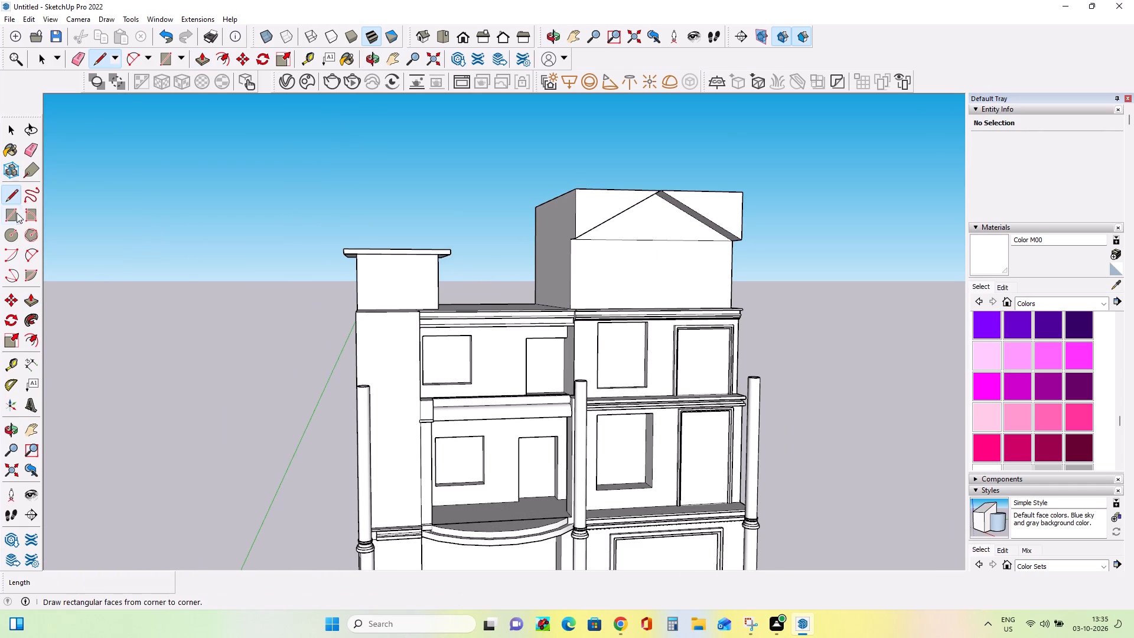
{"action": "middle_click_drag", "start_coordinate": [561, 279], "coordinate": [710, 302]}
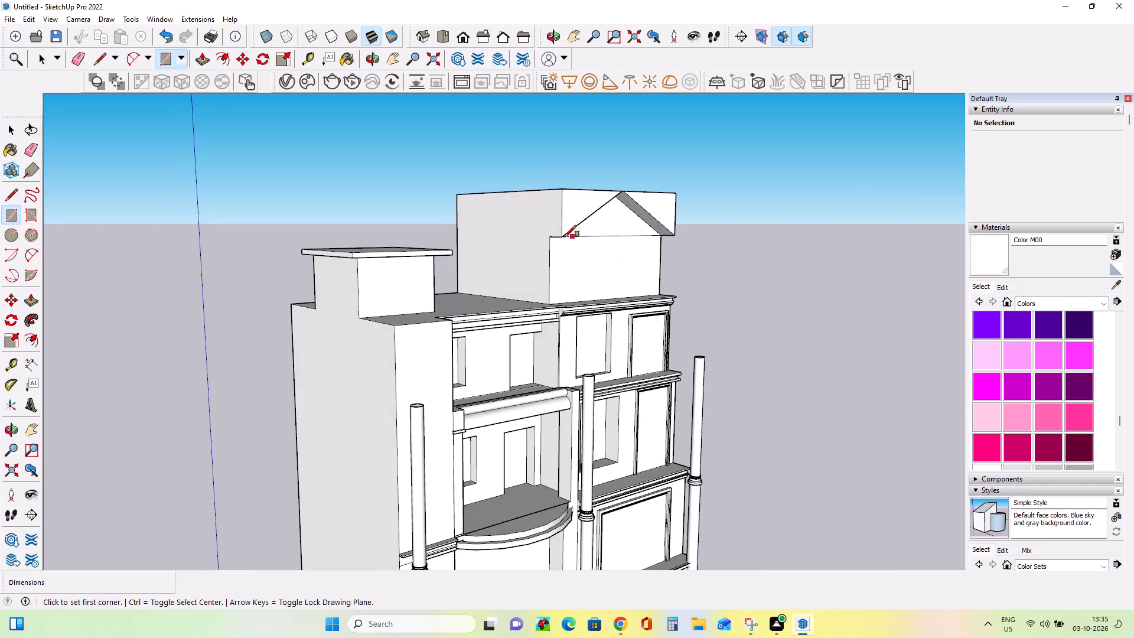
{"action": "scroll", "coordinate": [563, 237], "scroll_direction": "up", "scroll_amount": 4}
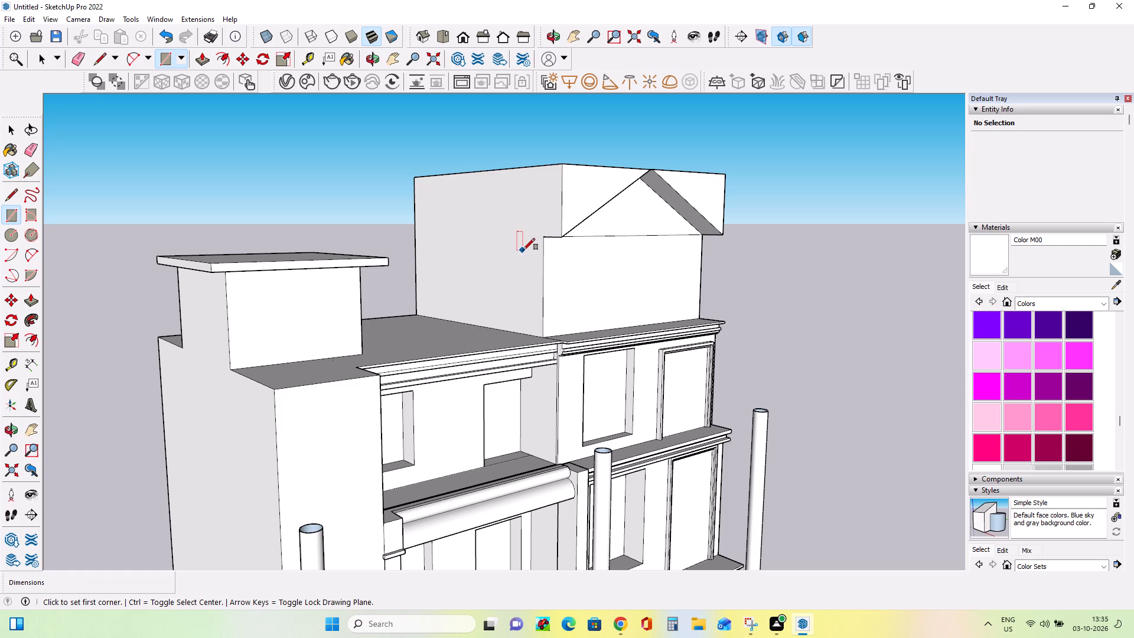
{"action": "left_click", "coordinate": [545, 238]}
{"action": "scroll", "coordinate": [413, 235], "scroll_direction": "up", "scroll_amount": 7}
{"action": "left_click", "coordinate": [416, 226]}
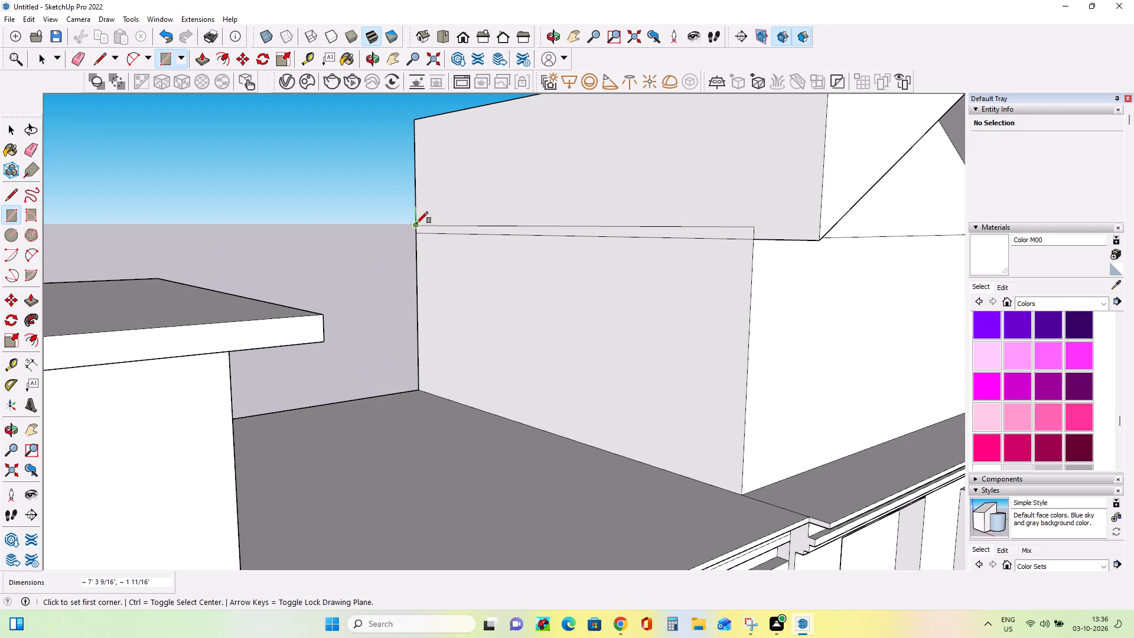
{"action": "left_click", "coordinate": [416, 222]}
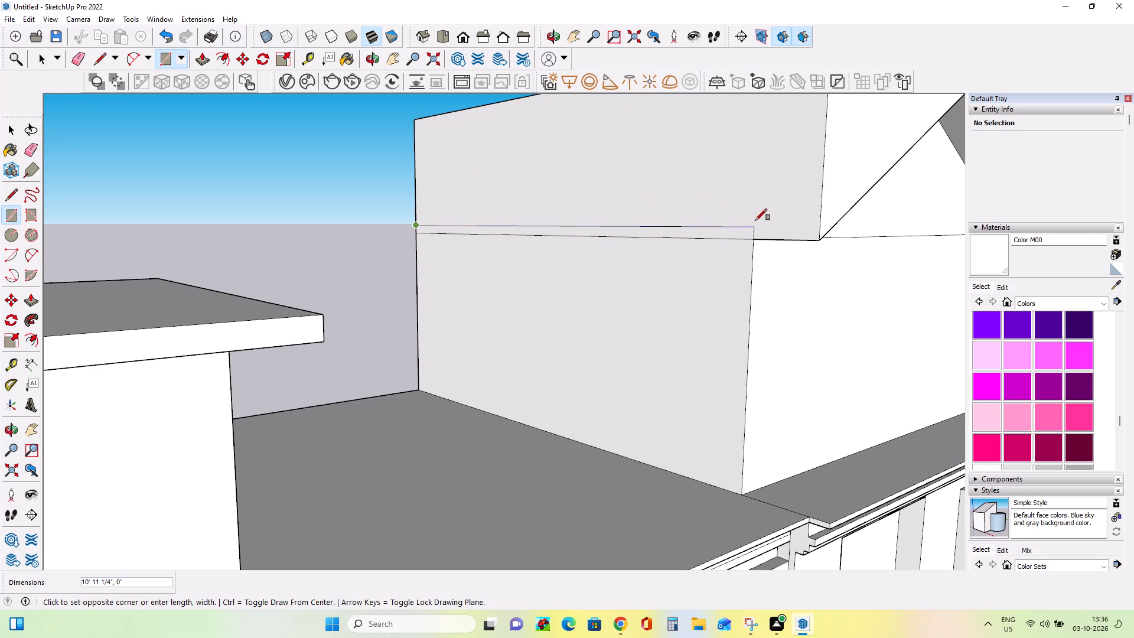
{"action": "left_click", "coordinate": [754, 226]}
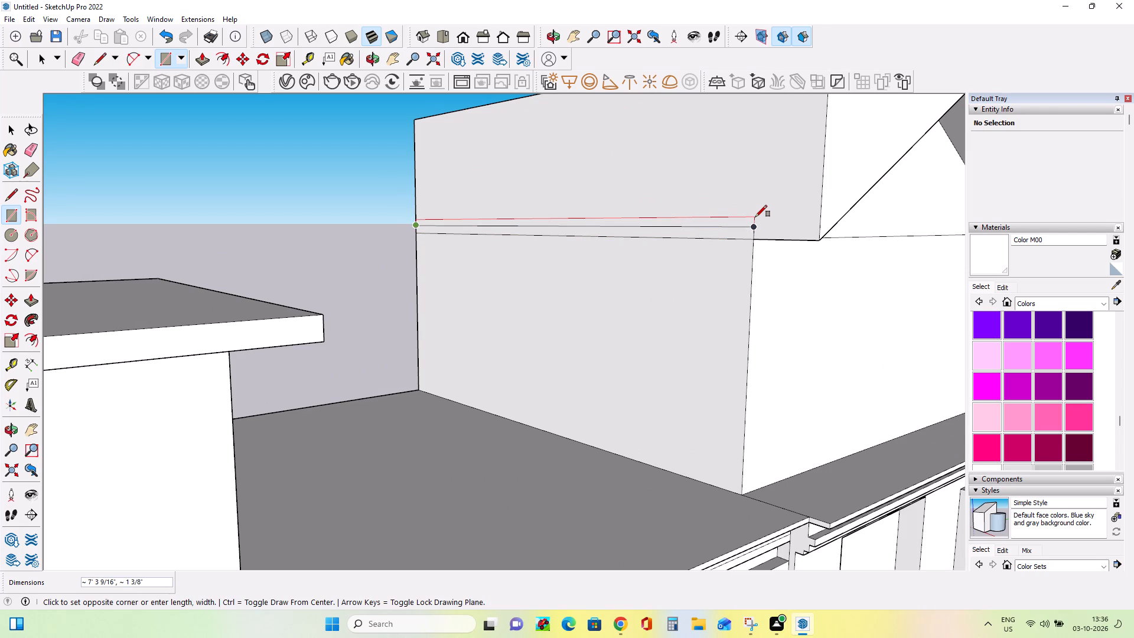
{"action": "left_click", "coordinate": [755, 217]}
Push/Pull both narrow strips outward from the top block's side wall by 1 7/16".
{"action": "middle_click_drag", "start_coordinate": [769, 265], "coordinate": [683, 263]}
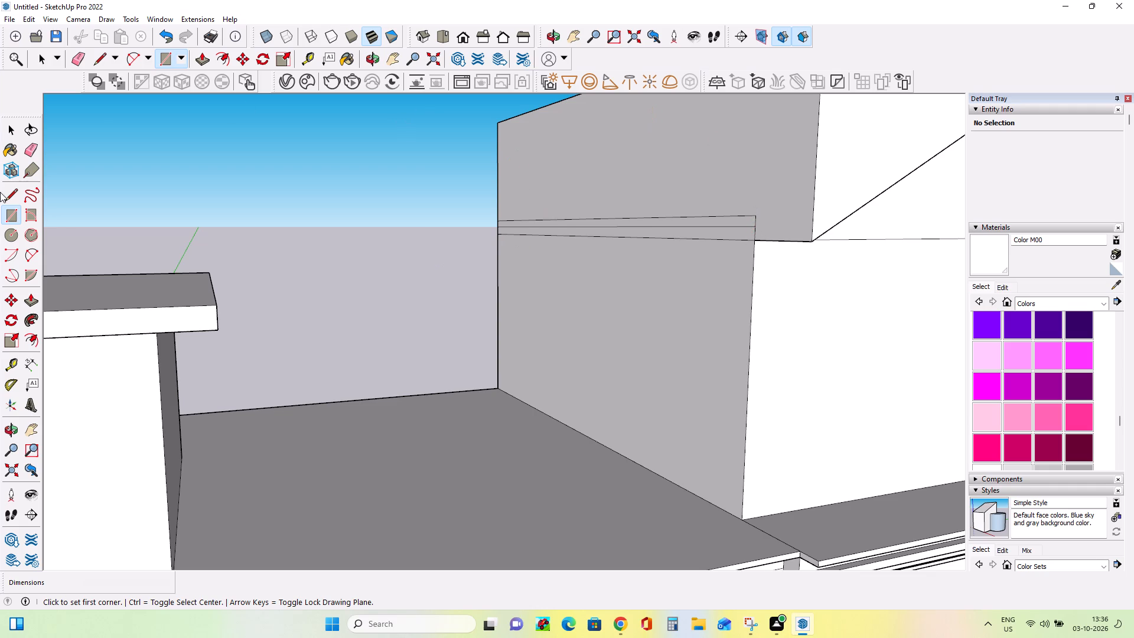
{"action": "left_click", "coordinate": [35, 302]}
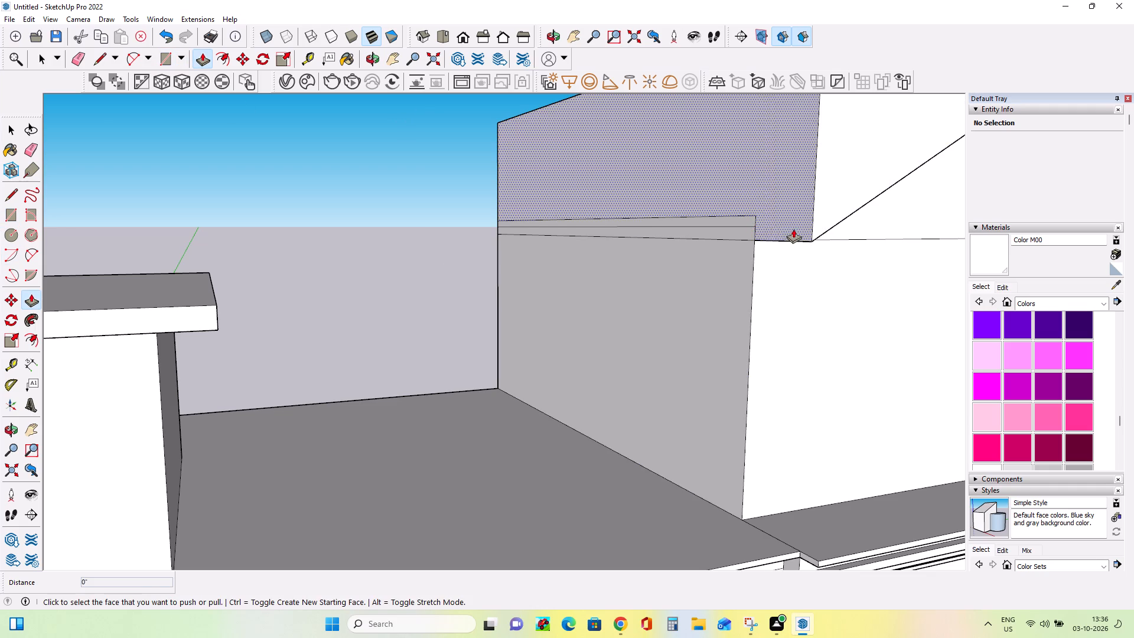
{"action": "left_click", "coordinate": [744, 233]}
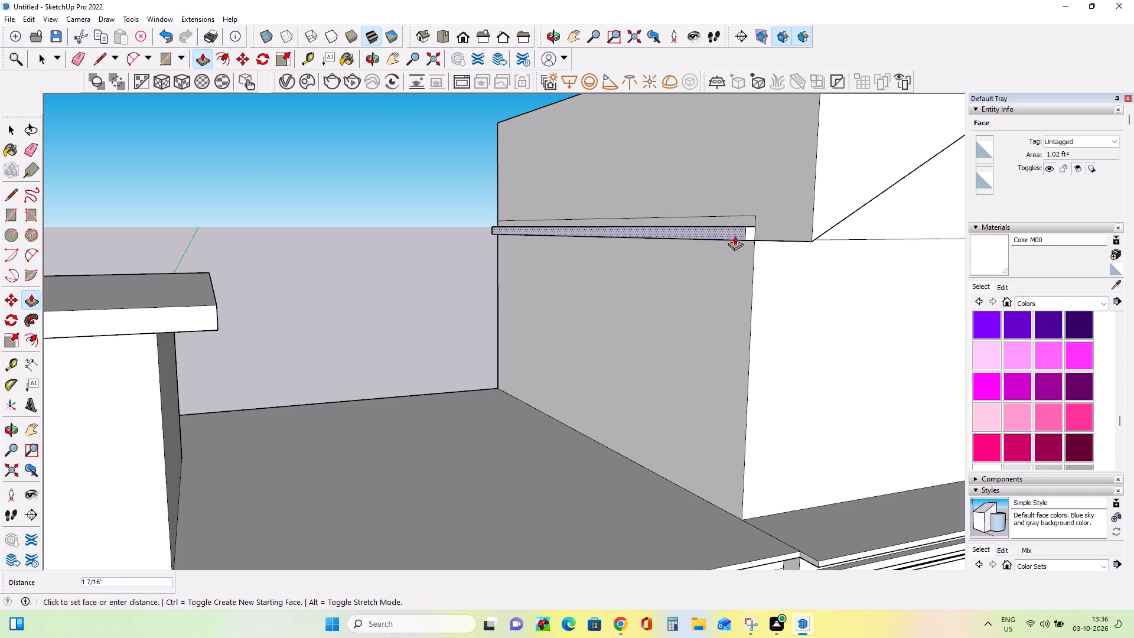
{"action": "left_click", "coordinate": [735, 235]}
{"action": "left_click", "coordinate": [737, 219]}
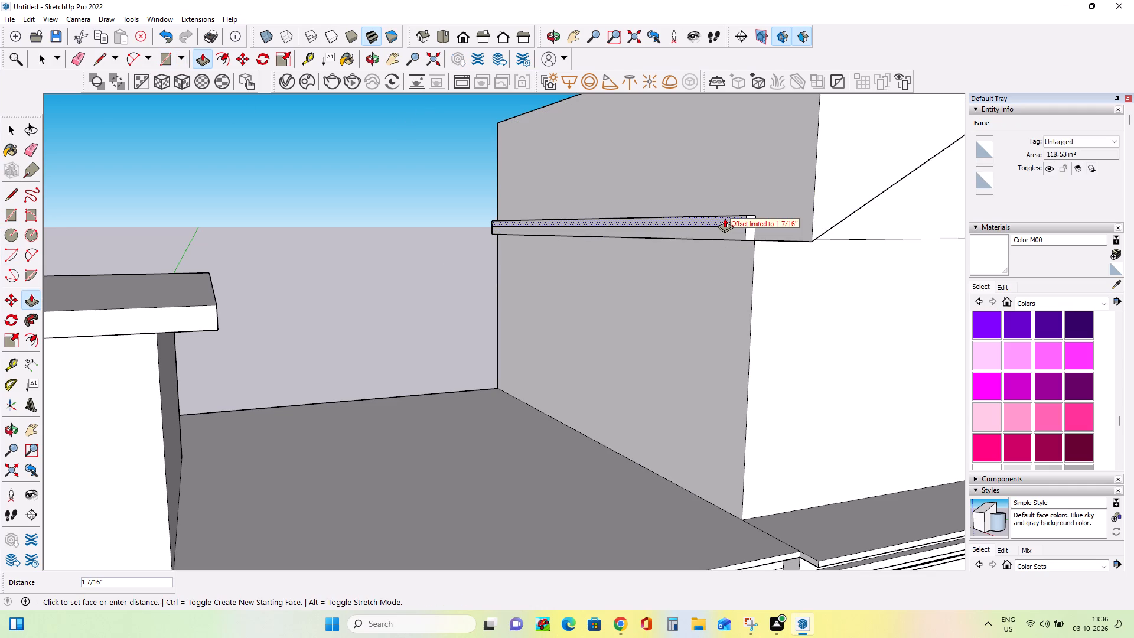
{"action": "left_click", "coordinate": [725, 218]}
Push/Pull the upper strip's outer face about 3/16" further out to form a stepped moulding.
{"action": "middle_click_drag", "start_coordinate": [790, 239], "coordinate": [700, 254]}
{"action": "scroll", "coordinate": [726, 232], "scroll_direction": "up", "scroll_amount": 3}
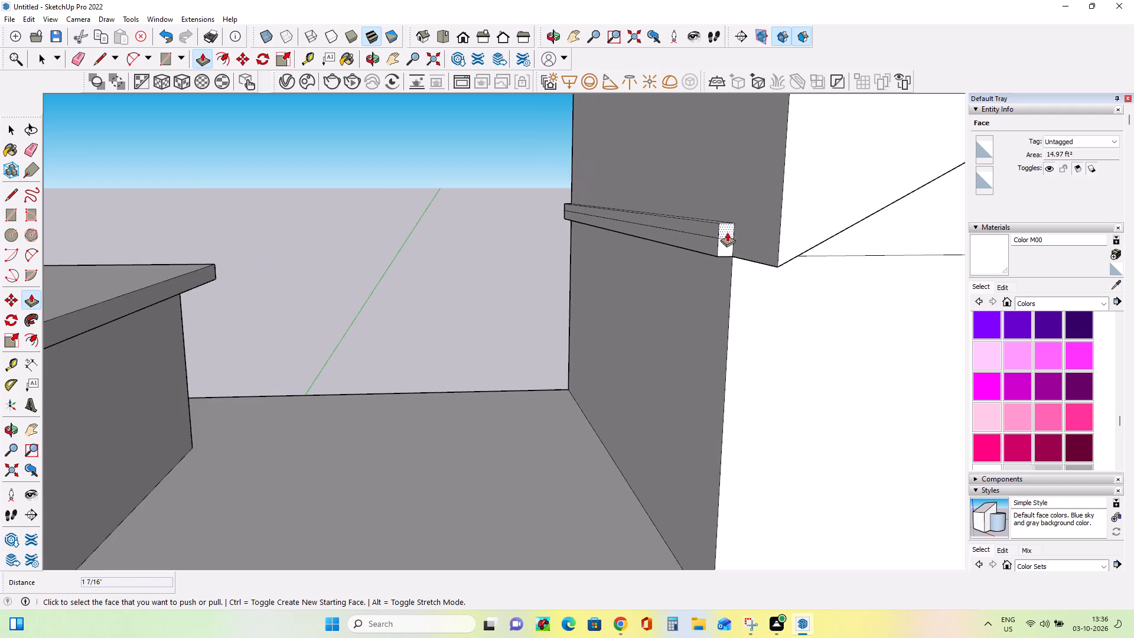
{"action": "scroll", "coordinate": [727, 232], "scroll_direction": "up", "scroll_amount": 4}
{"action": "left_click", "coordinate": [725, 232]}
{"action": "left_click", "coordinate": [709, 233]}
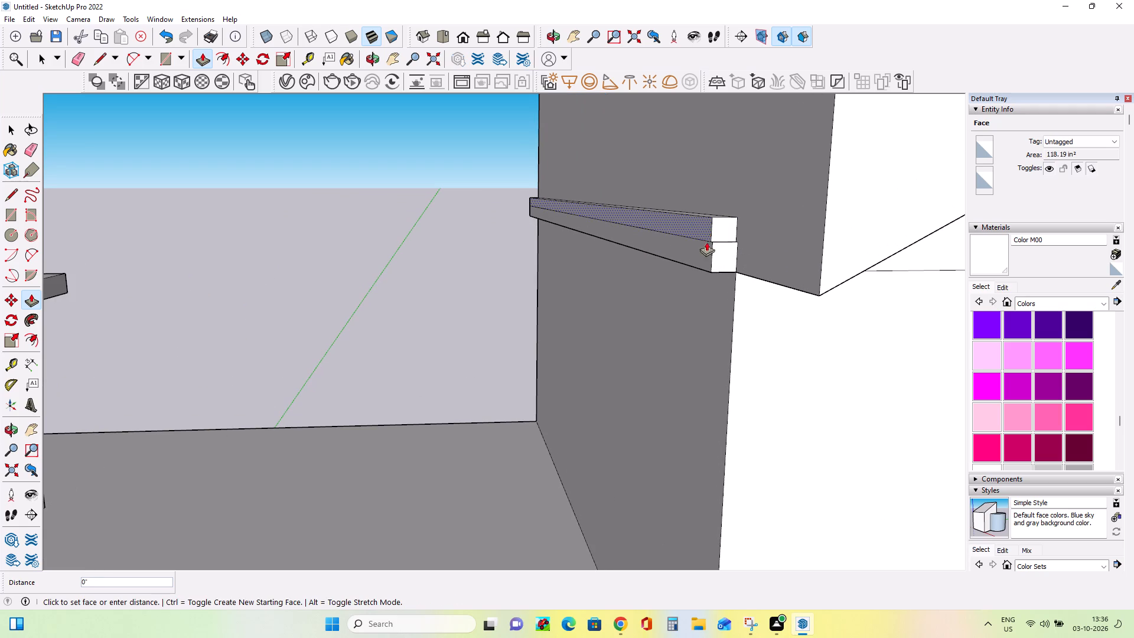
{"action": "middle_click", "coordinate": [703, 254]}
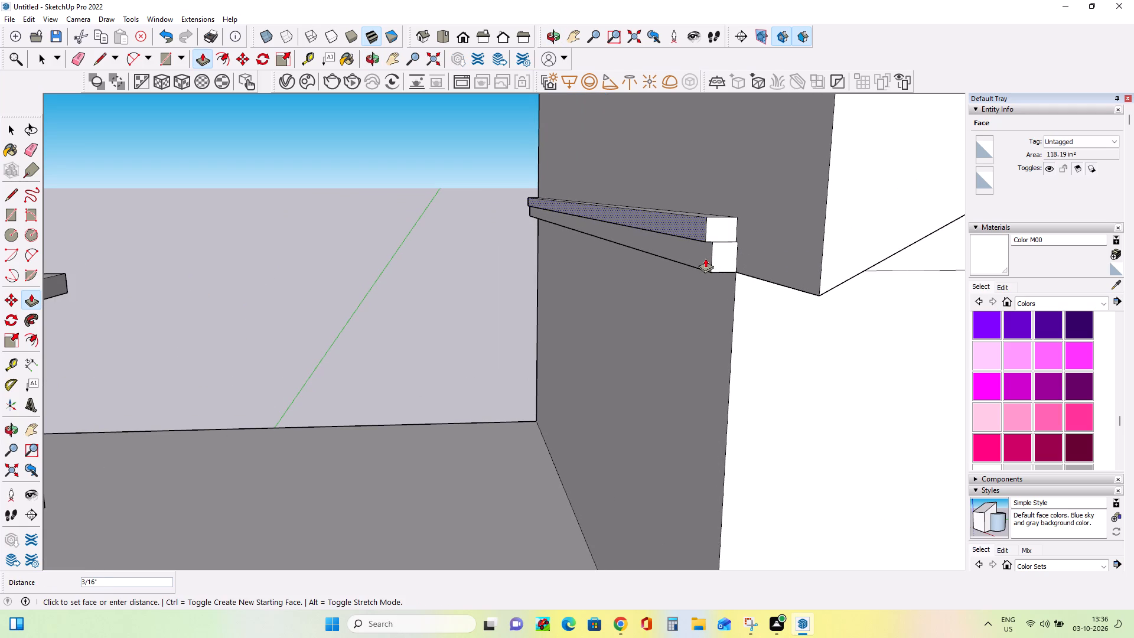
{"action": "left_click", "coordinate": [705, 258]}
Extend the moulding's front end faces to the gable's front plane, the lower by about 9 1/2" and the upper by 9 3/4".
{"action": "left_click", "coordinate": [721, 258]}
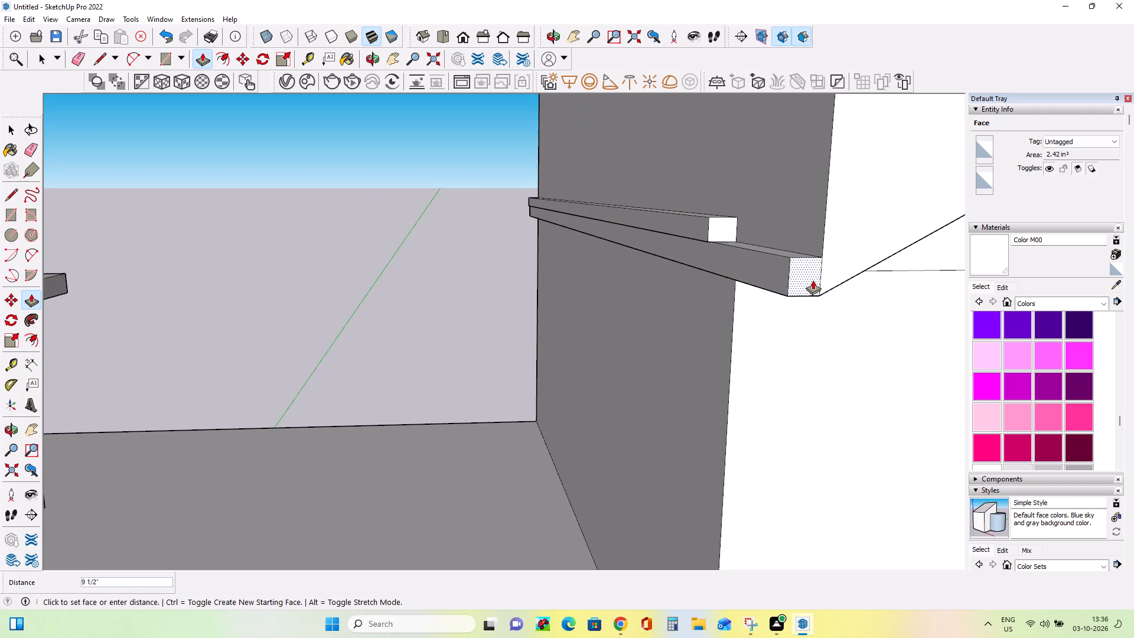
{"action": "left_click", "coordinate": [813, 280]}
{"action": "left_click", "coordinate": [721, 224]}
{"action": "left_click", "coordinate": [812, 254]}
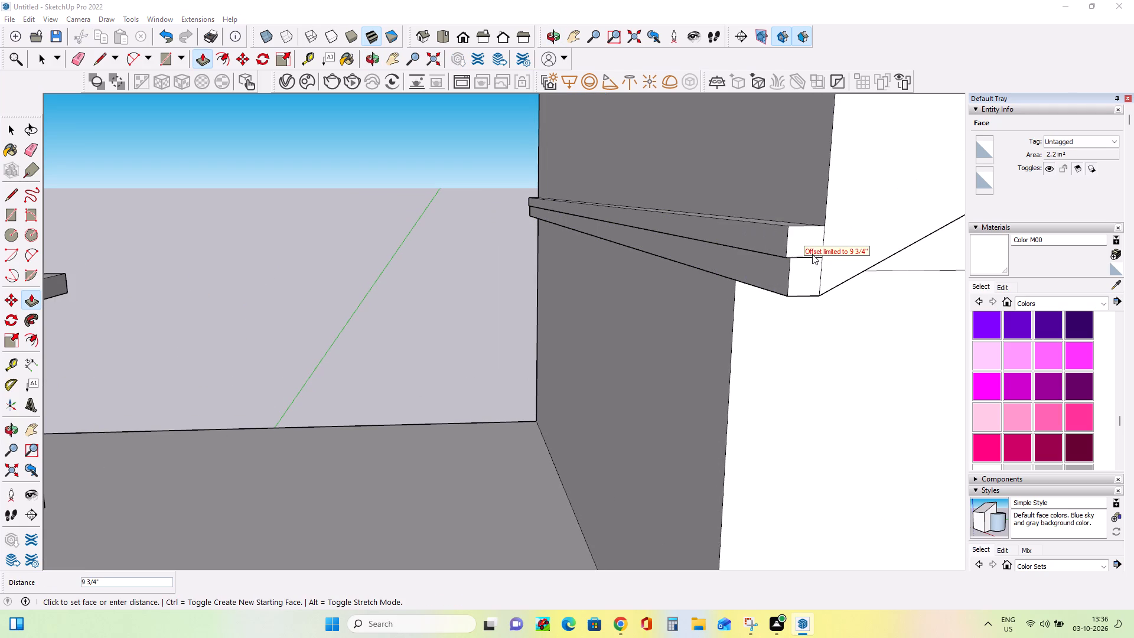
{"action": "left_click", "coordinate": [807, 243]}
{"action": "scroll", "coordinate": [771, 306], "scroll_direction": "down", "scroll_amount": 4}
{"action": "left_click", "coordinate": [796, 288]}
Examine the side moulding and where it meets the gable front of the top block.
{"action": "scroll", "coordinate": [763, 314], "scroll_direction": "down", "scroll_amount": 3}
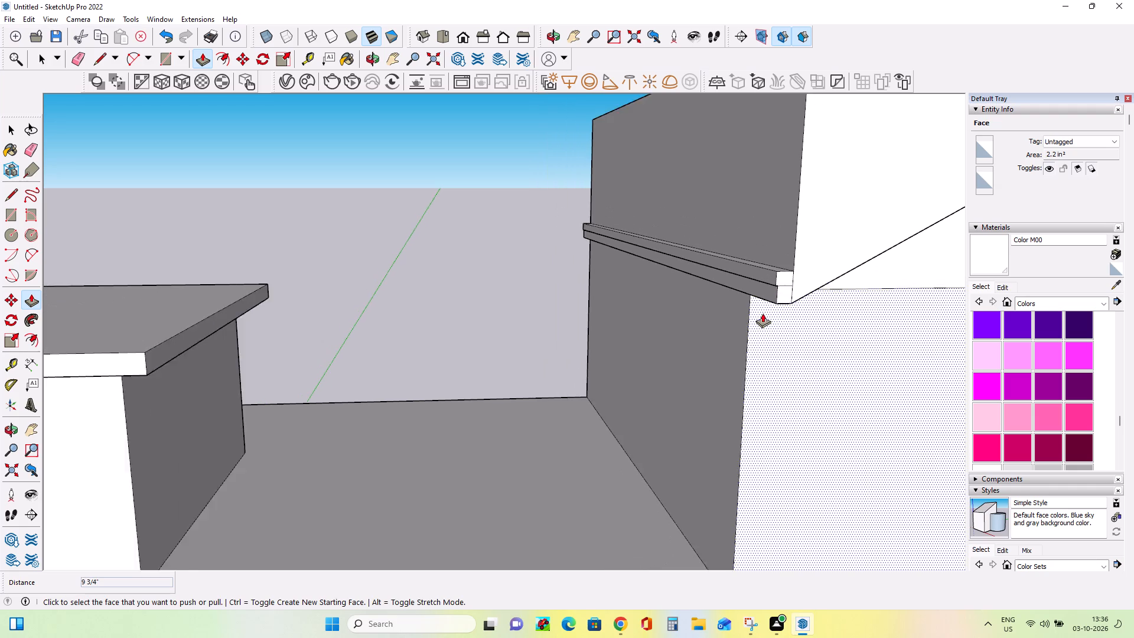
{"action": "scroll", "coordinate": [762, 313], "scroll_direction": "down", "scroll_amount": 10}
{"action": "middle_click_drag", "start_coordinate": [832, 334], "coordinate": [753, 284]}
{"action": "scroll", "coordinate": [753, 284], "scroll_direction": "down", "scroll_amount": 4}
{"action": "scroll", "coordinate": [753, 284], "scroll_direction": "up", "scroll_amount": 1}
{"action": "scroll", "coordinate": [753, 284], "scroll_direction": "down", "scroll_amount": 1}
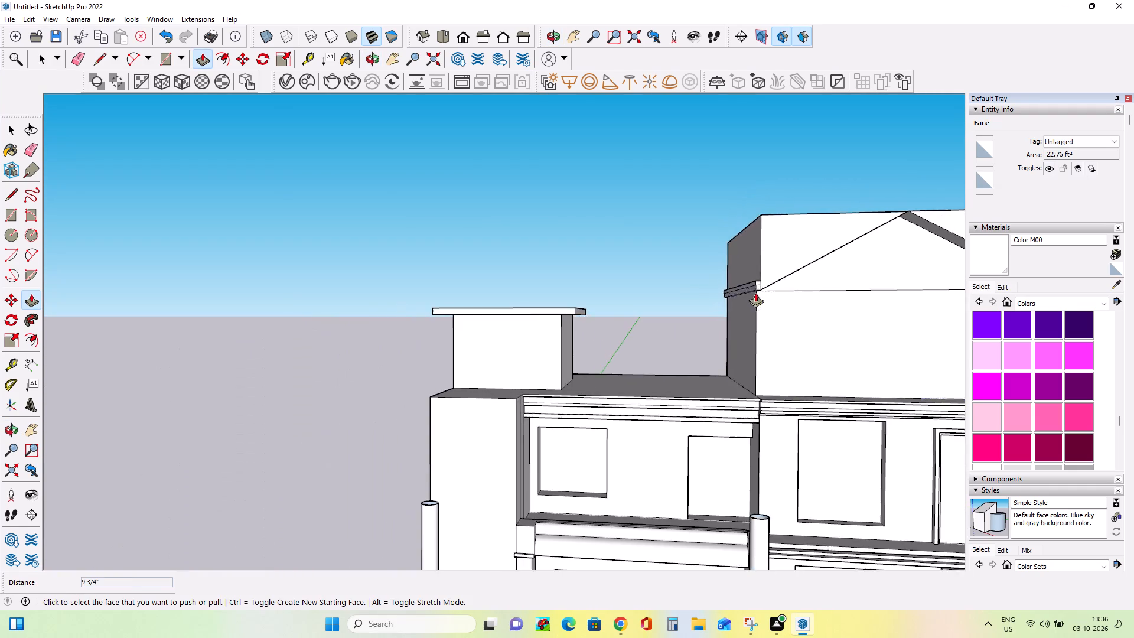
{"action": "scroll", "coordinate": [760, 295], "scroll_direction": "down", "scroll_amount": 8}
{"action": "middle_click_drag", "start_coordinate": [842, 318], "coordinate": [835, 317]}
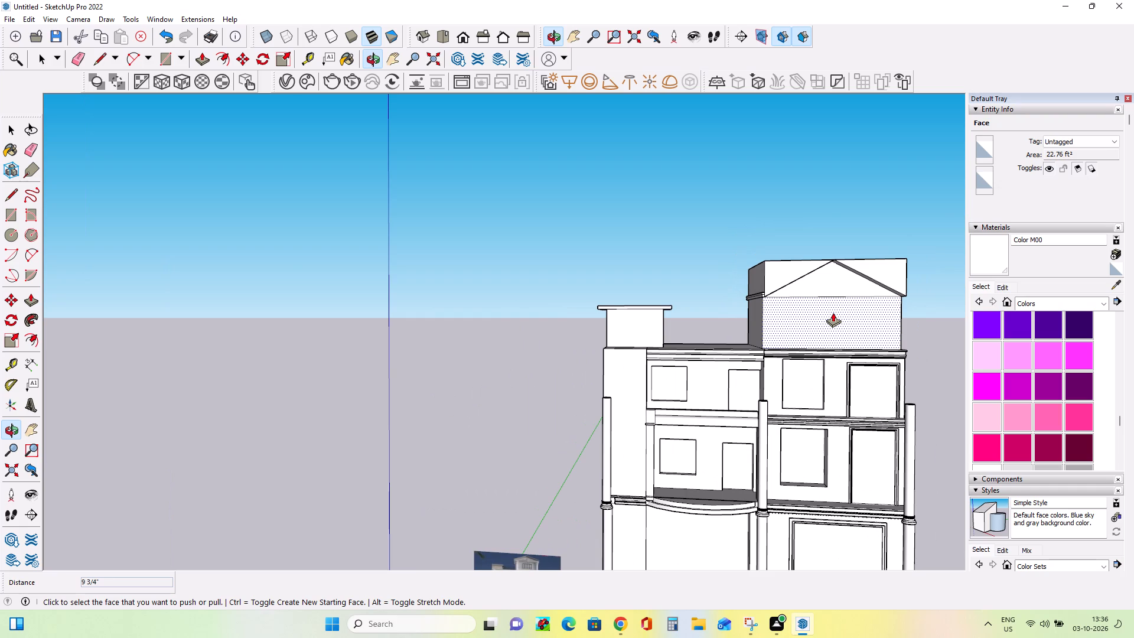
{"action": "scroll", "coordinate": [814, 302], "scroll_direction": "up", "scroll_amount": 8}
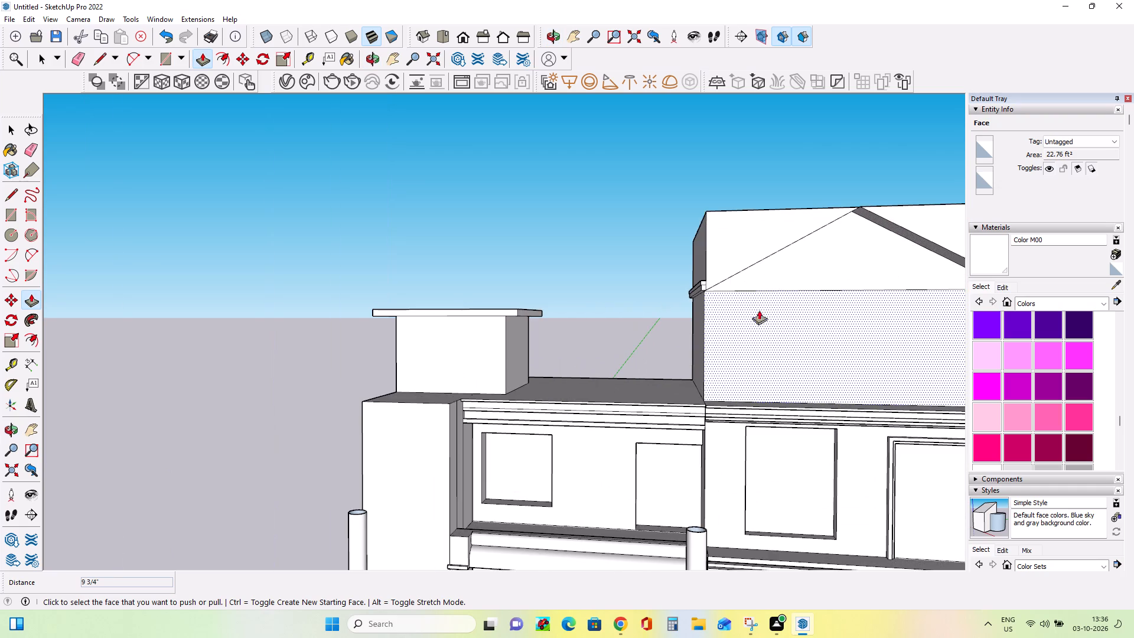
{"action": "middle_click_drag", "start_coordinate": [713, 314], "coordinate": [694, 301]}
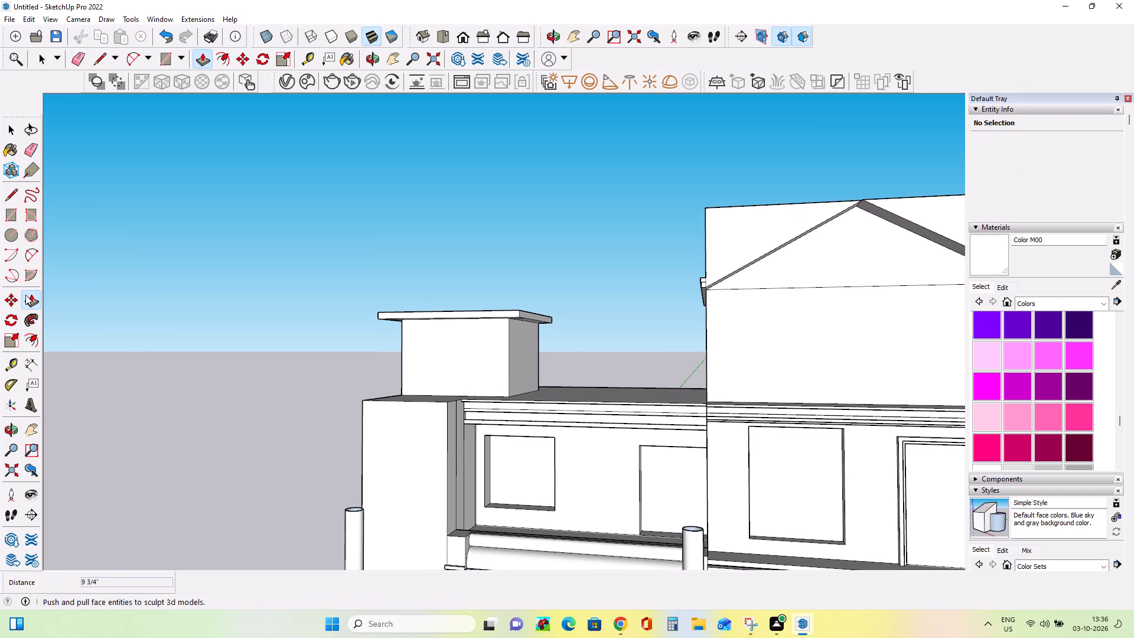
Draw a rectangular band about 7' 6 5/16" wide across the top block's front wall, starting just below the gable base.
{"action": "left_click", "coordinate": [9, 200]}
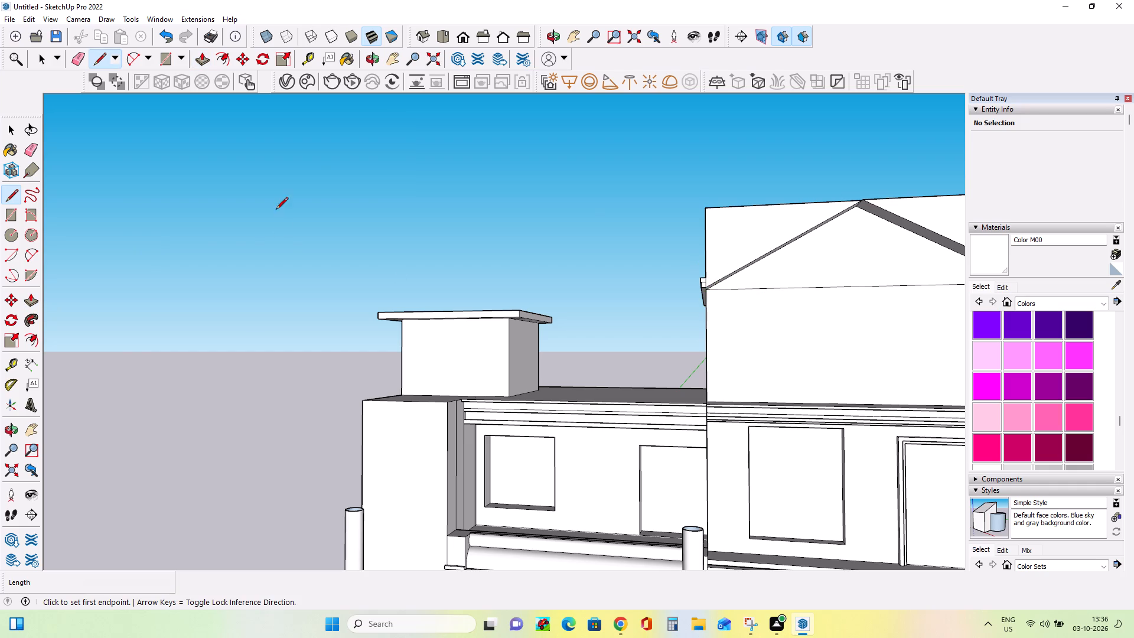
{"action": "left_click", "coordinate": [9, 218]}
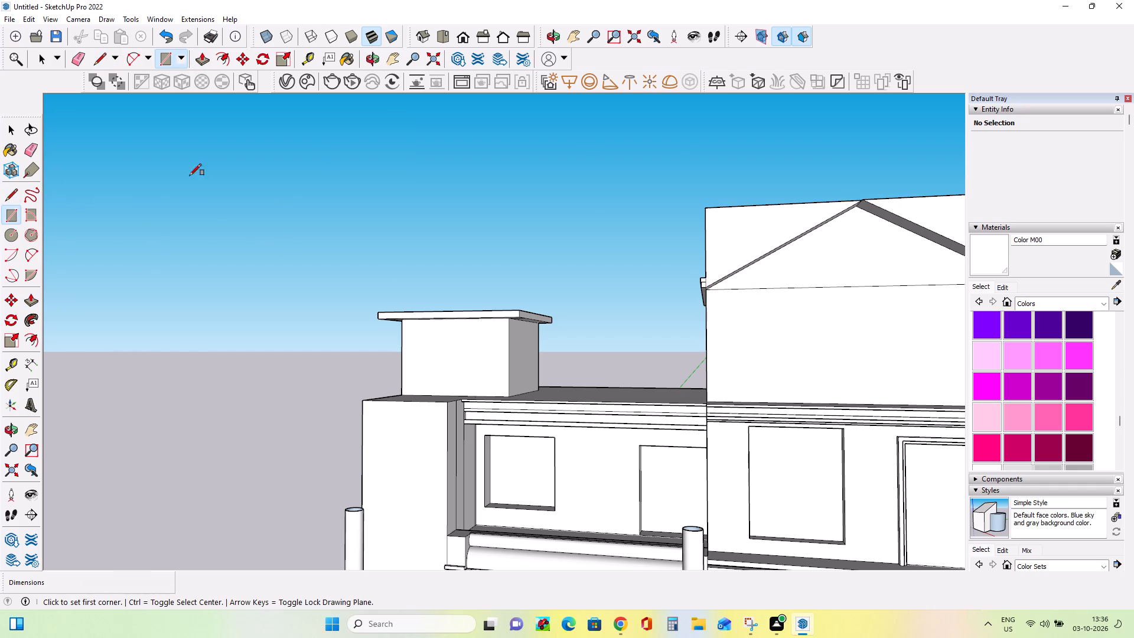
{"action": "left_click", "coordinate": [24, 427]}
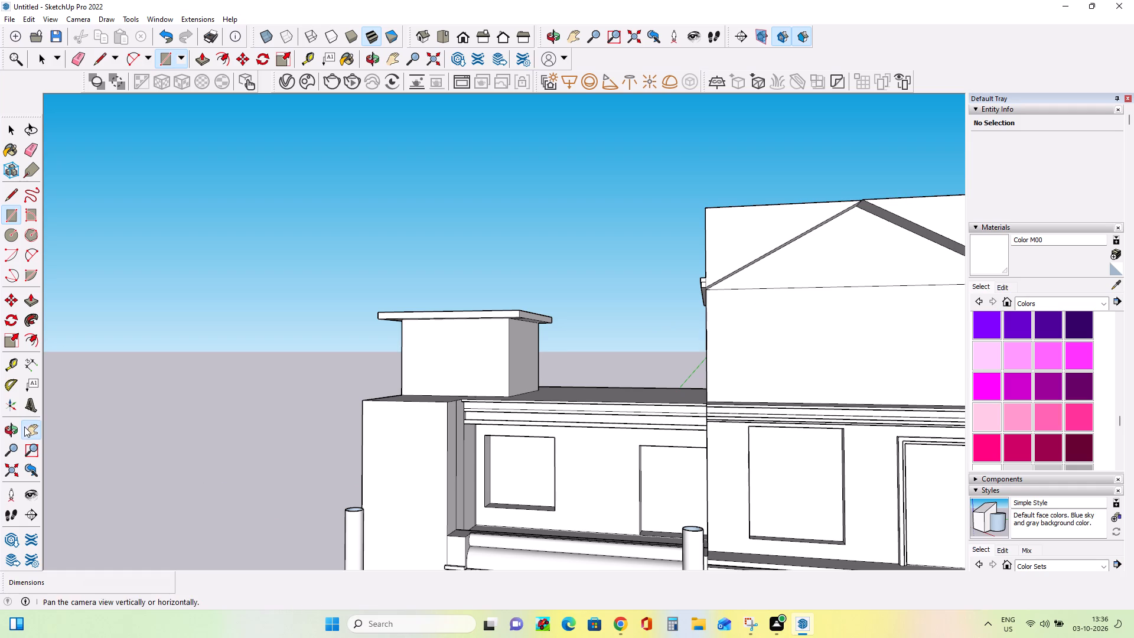
{"action": "left_click_drag", "start_coordinate": [610, 337], "coordinate": [369, 339]}
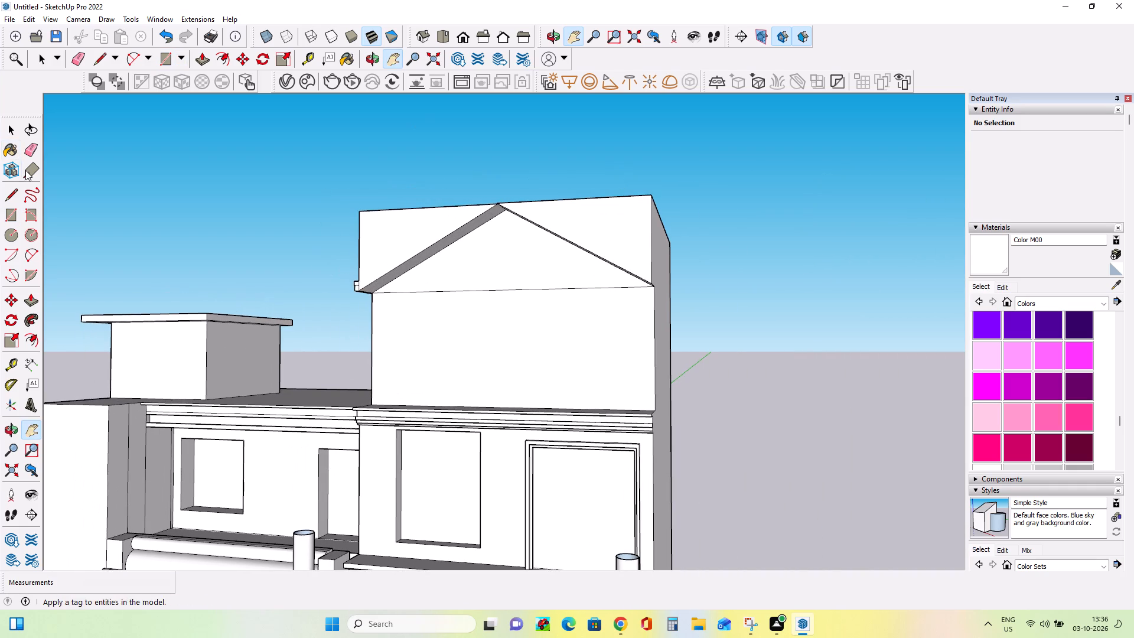
{"action": "left_click", "coordinate": [16, 222]}
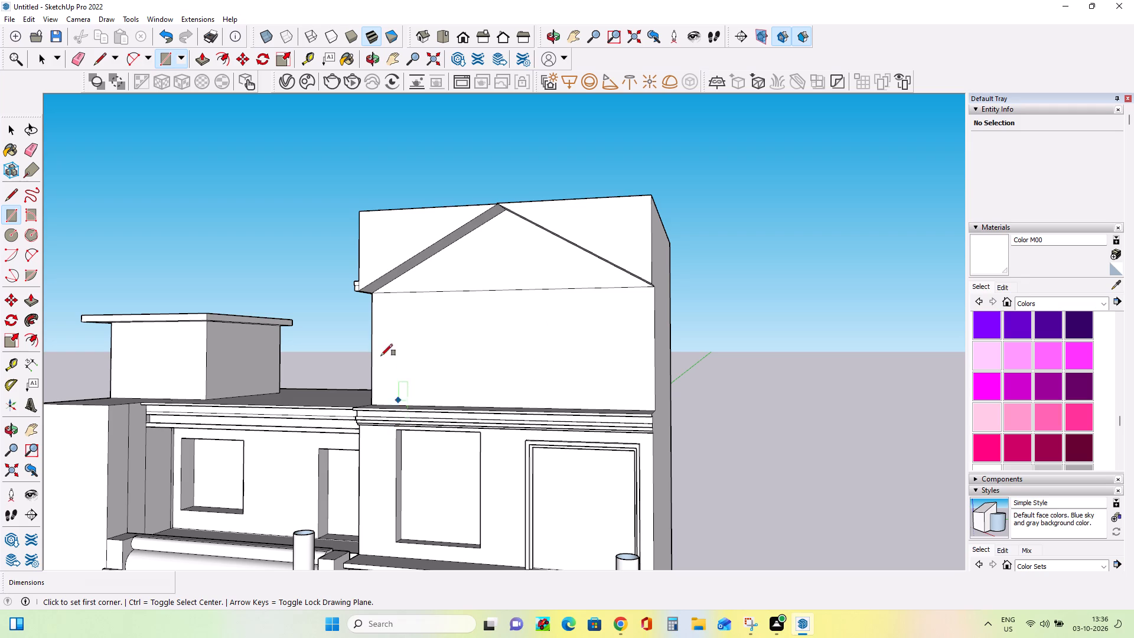
{"action": "left_click", "coordinate": [374, 294]}
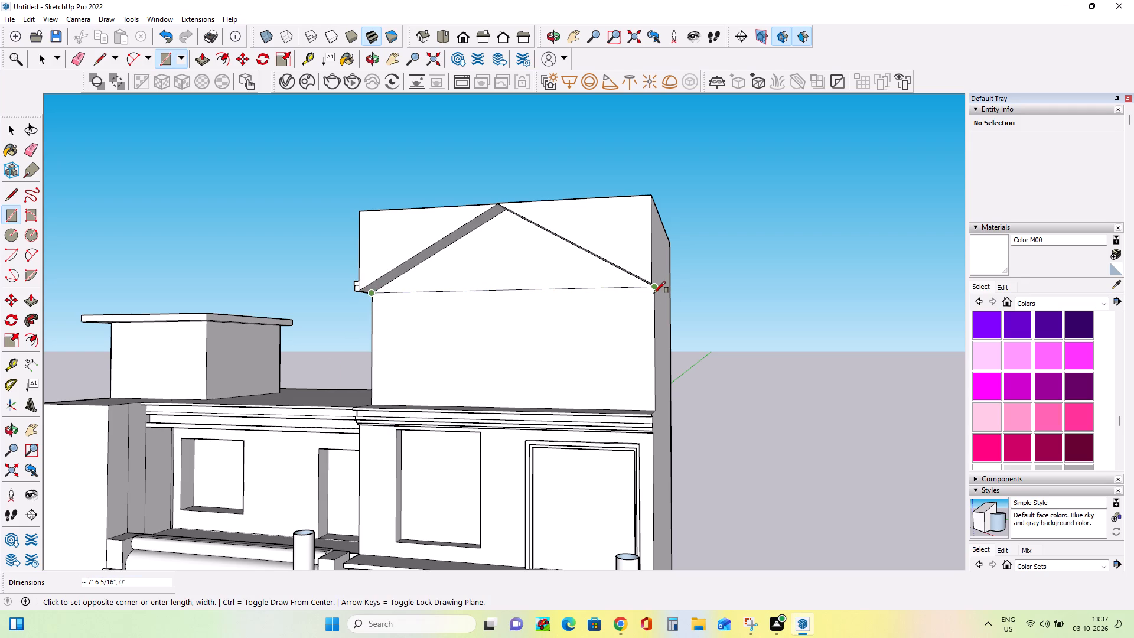
{"action": "scroll", "coordinate": [653, 294], "scroll_direction": "up", "scroll_amount": 4}
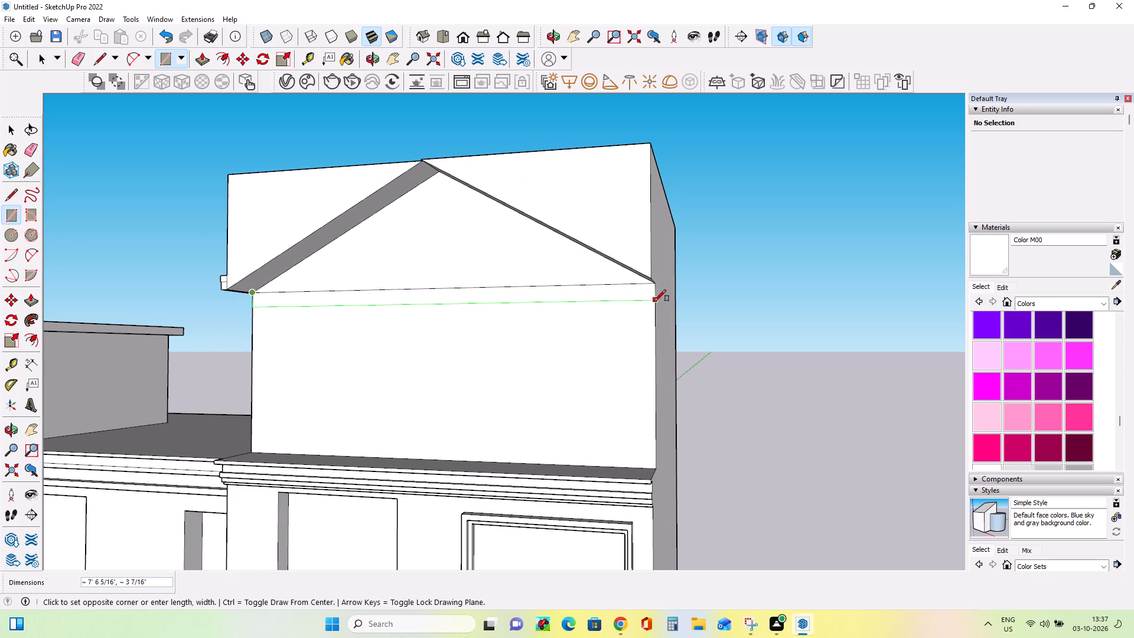
{"action": "left_click", "coordinate": [654, 307]}
Draw two full-width rectangles stacked upward from the band's bottom edge, about 3/4" and about 1" high.
{"action": "left_click", "coordinate": [656, 308]}
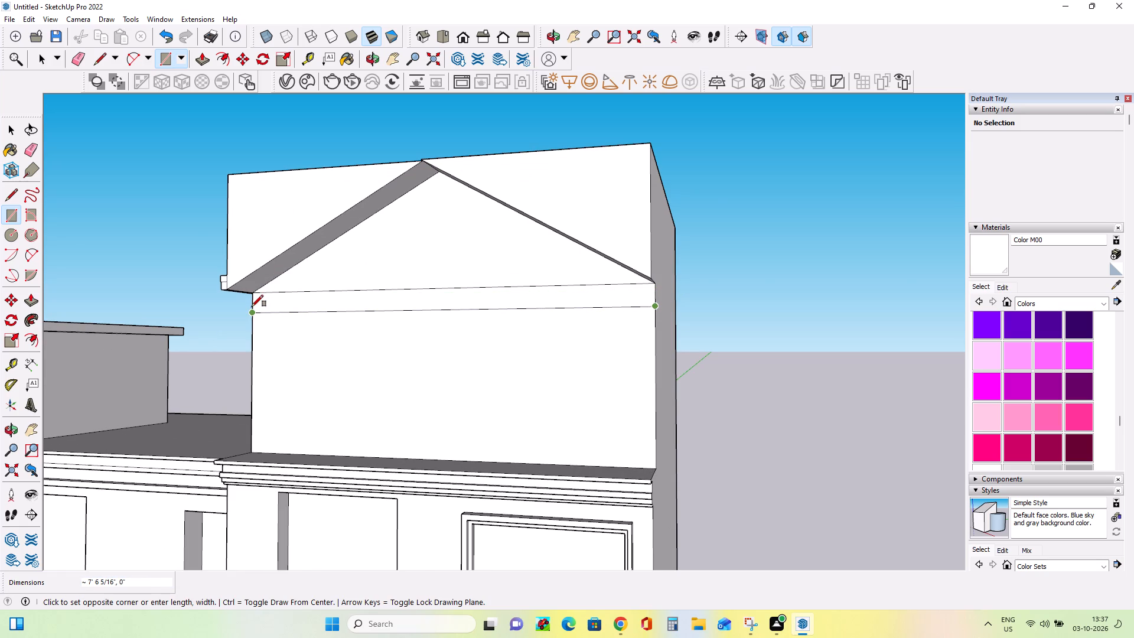
{"action": "scroll", "coordinate": [252, 307], "scroll_direction": "up", "scroll_amount": 9}
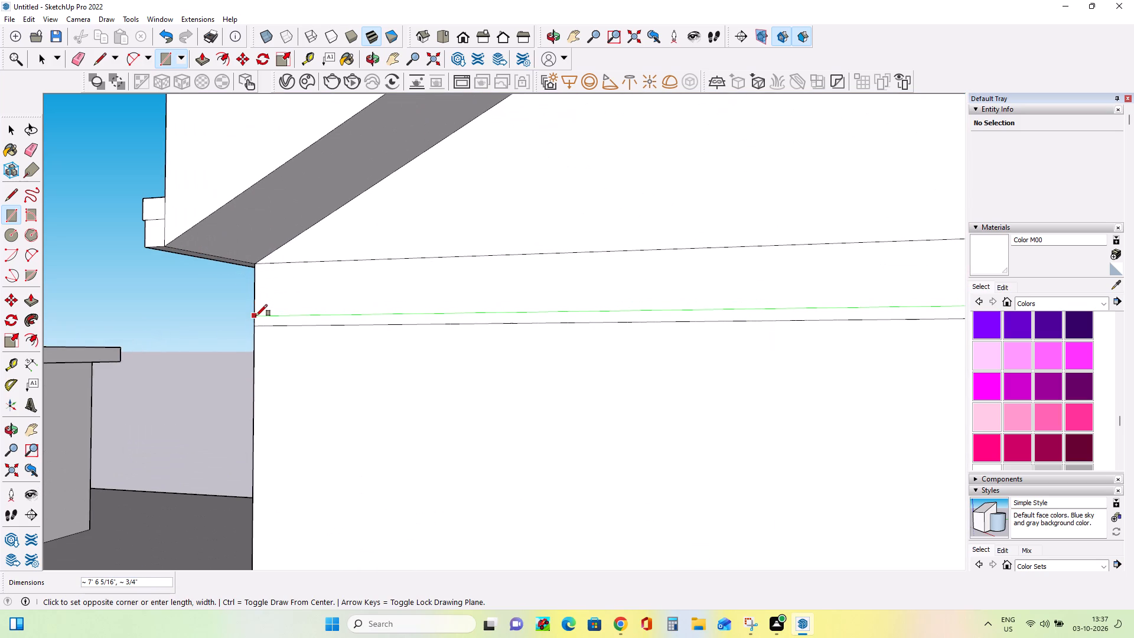
{"action": "left_click", "coordinate": [256, 316]}
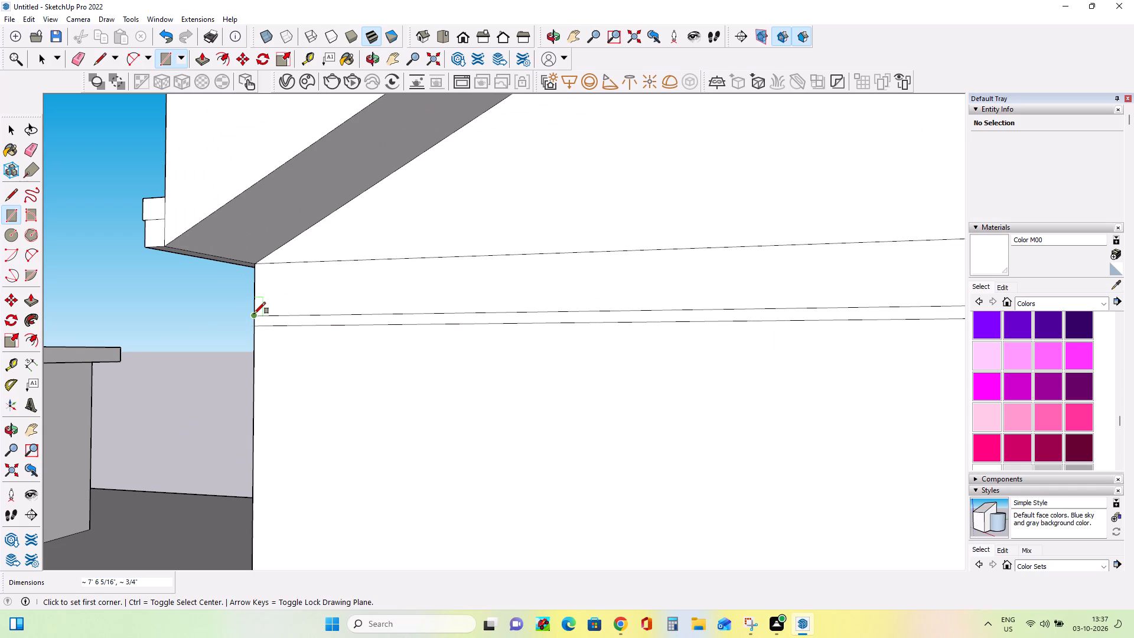
{"action": "left_click", "coordinate": [254, 314]}
{"action": "scroll", "coordinate": [446, 293], "scroll_direction": "down", "scroll_amount": 14}
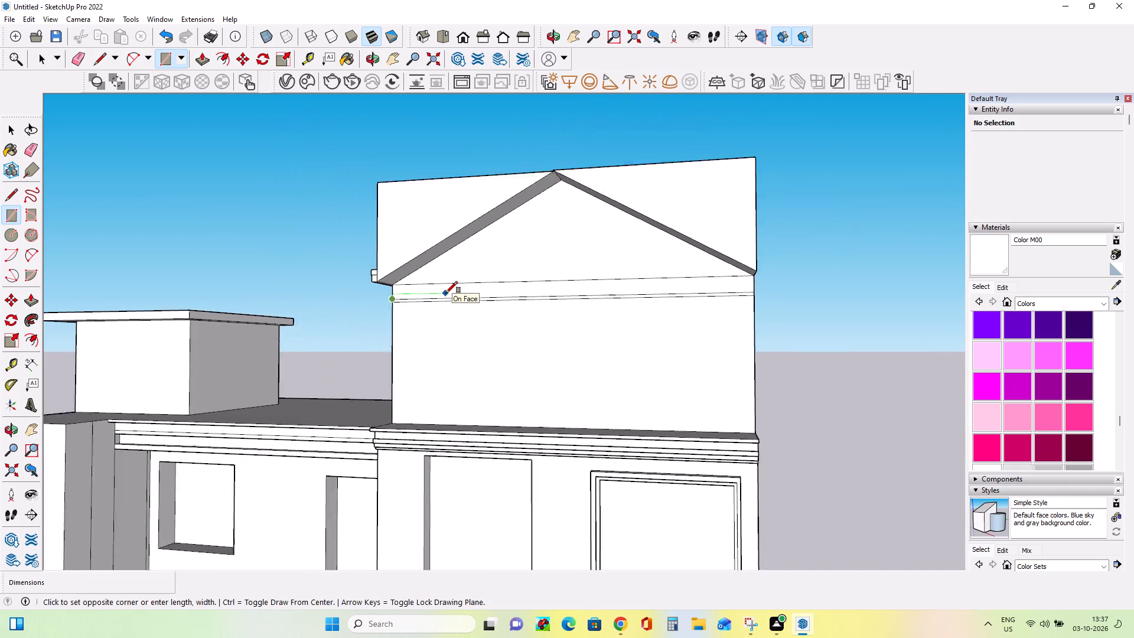
{"action": "scroll", "coordinate": [446, 293], "scroll_direction": "down", "scroll_amount": 5}
{"action": "scroll", "coordinate": [633, 289], "scroll_direction": "up", "scroll_amount": 9}
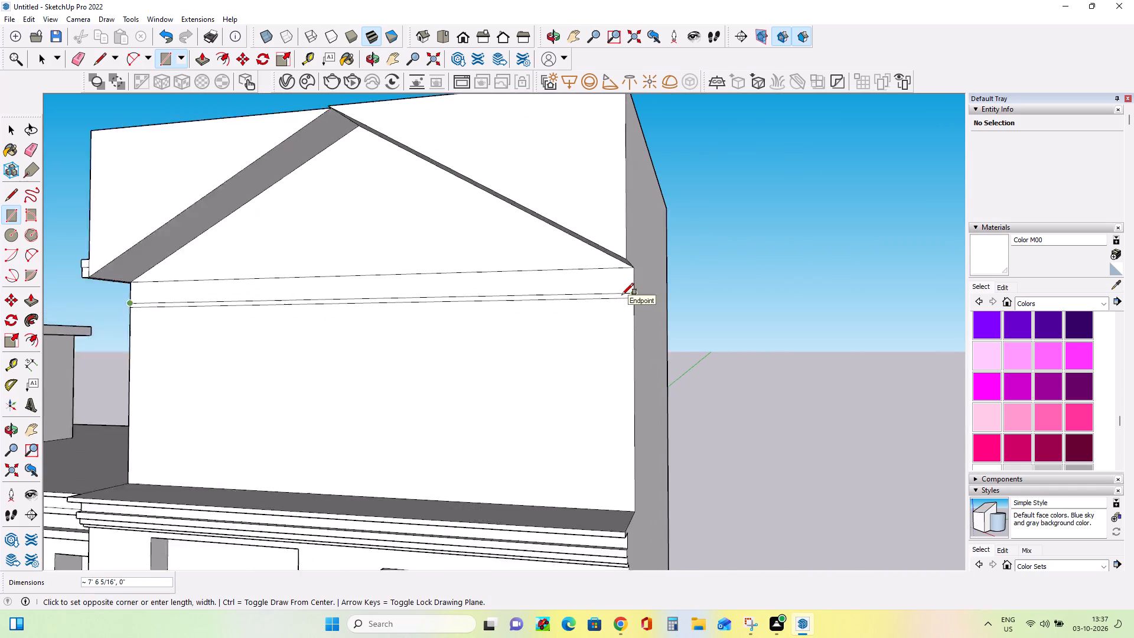
{"action": "scroll", "coordinate": [622, 295], "scroll_direction": "up", "scroll_amount": 2}
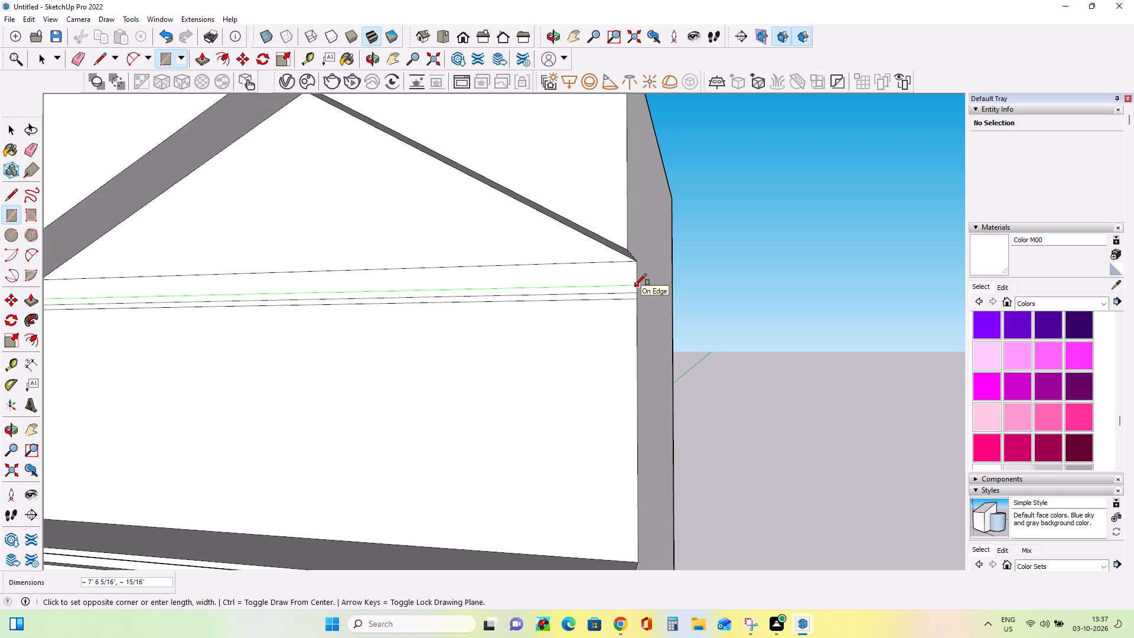
{"action": "left_click", "coordinate": [635, 287]}
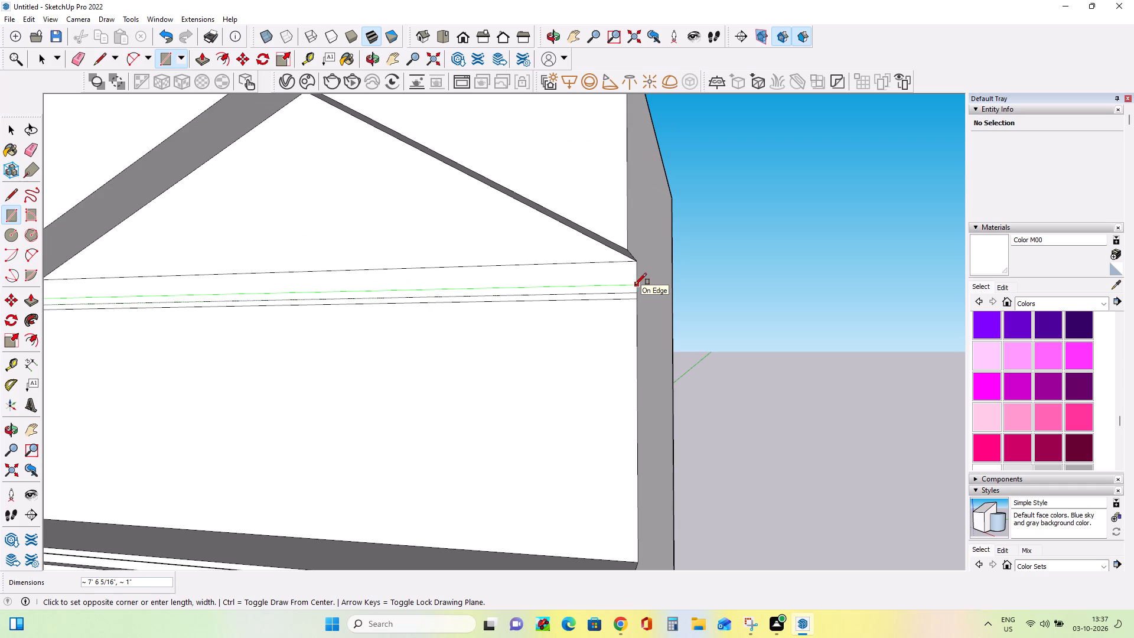
{"action": "left_click", "coordinate": [635, 285]}
Draw a third full-width rectangle about 1 1/2" high within the band's upper part, leaving narrow strips above and below.
{"action": "scroll", "coordinate": [283, 271], "scroll_direction": "down", "scroll_amount": 3}
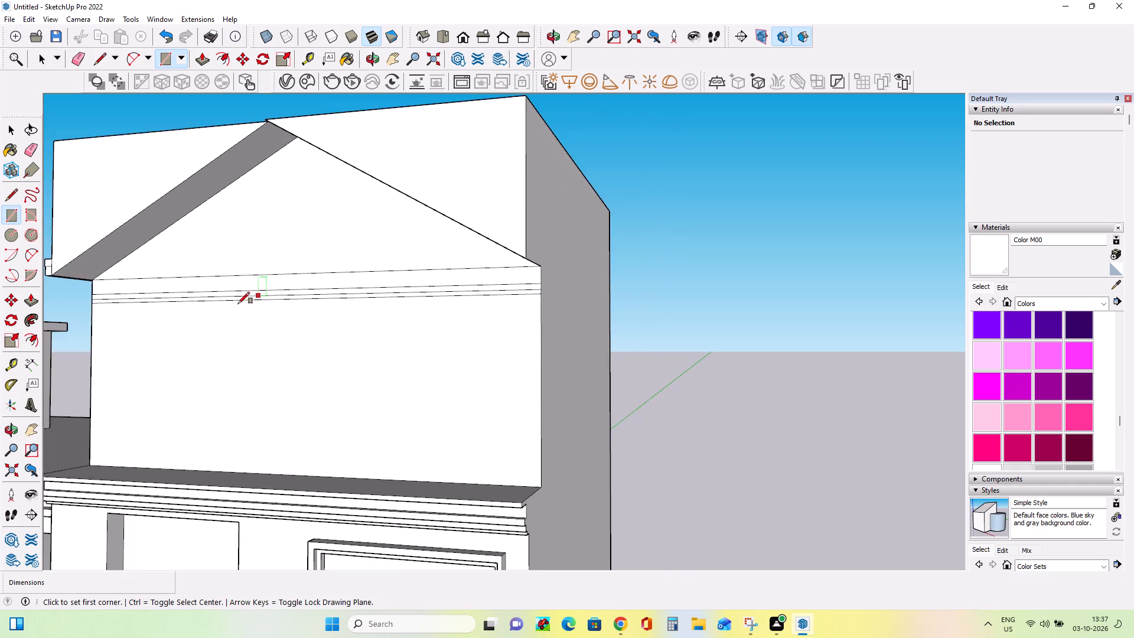
{"action": "scroll", "coordinate": [237, 304], "scroll_direction": "down", "scroll_amount": 5}
{"action": "scroll", "coordinate": [150, 286], "scroll_direction": "up", "scroll_amount": 8}
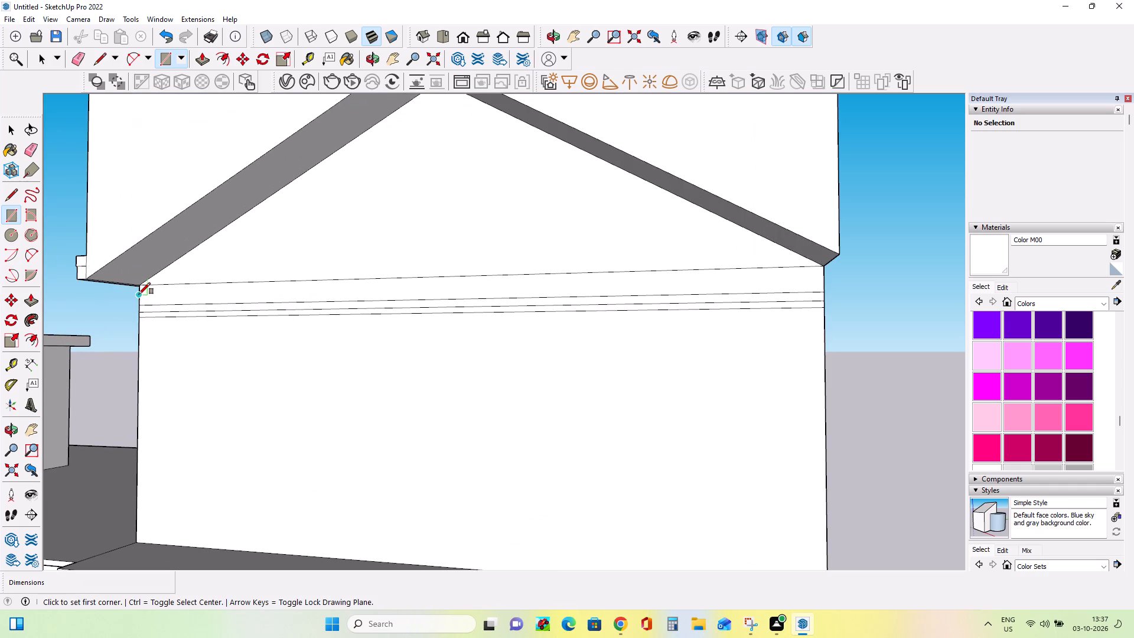
{"action": "scroll", "coordinate": [139, 294], "scroll_direction": "up", "scroll_amount": 5}
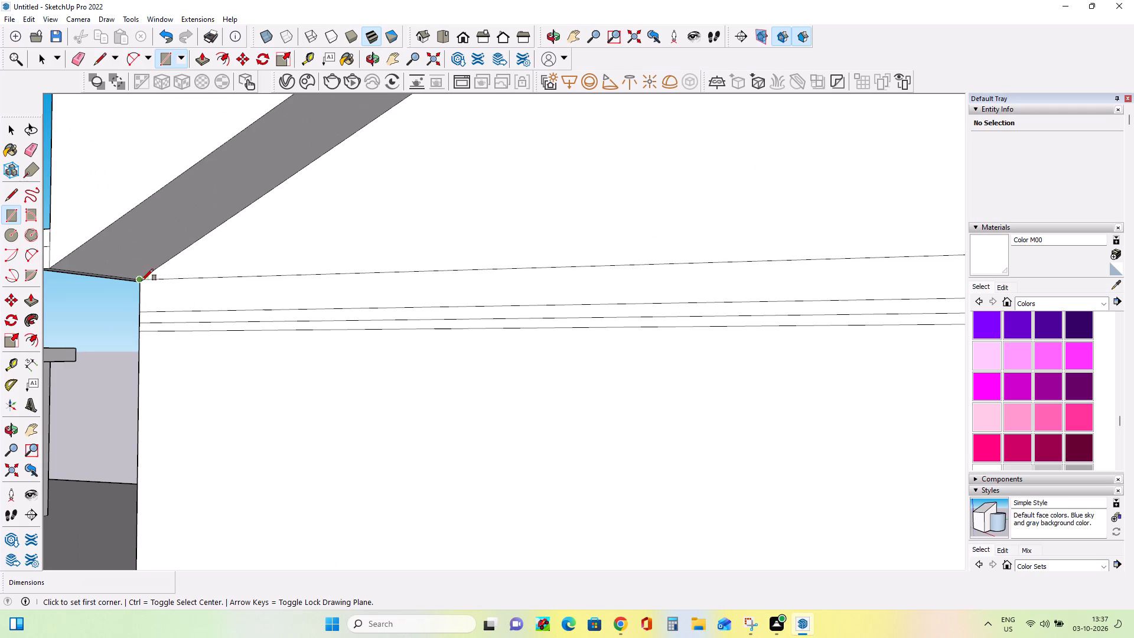
{"action": "left_click", "coordinate": [140, 287]}
{"action": "scroll", "coordinate": [333, 313], "scroll_direction": "down", "scroll_amount": 5}
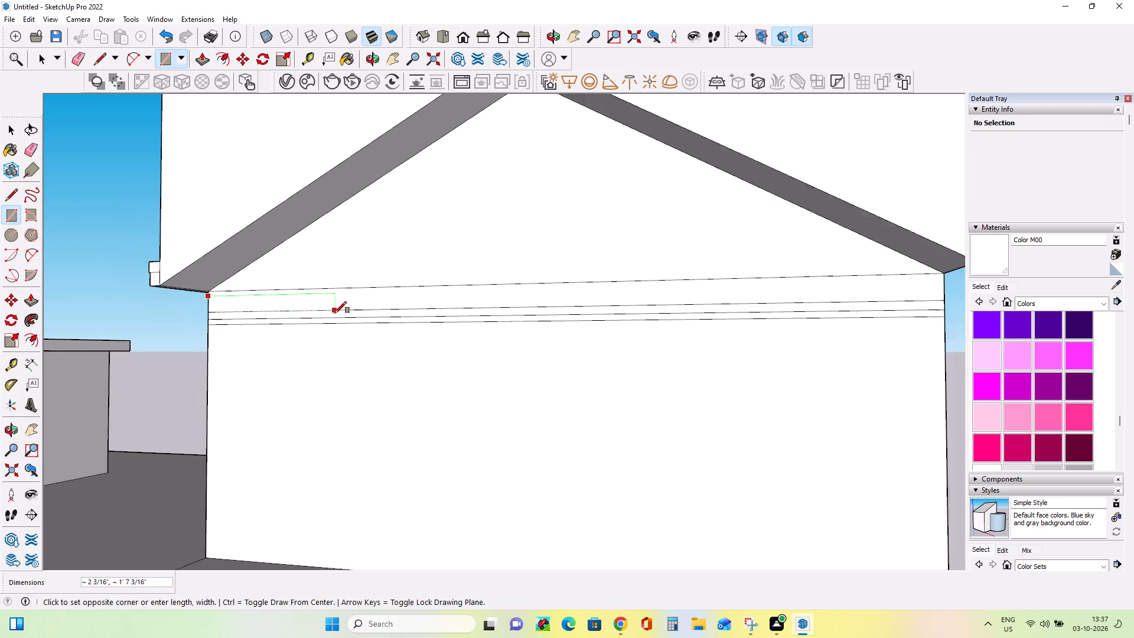
{"action": "scroll", "coordinate": [335, 313], "scroll_direction": "down", "scroll_amount": 7}
{"action": "scroll", "coordinate": [618, 302], "scroll_direction": "up", "scroll_amount": 7}
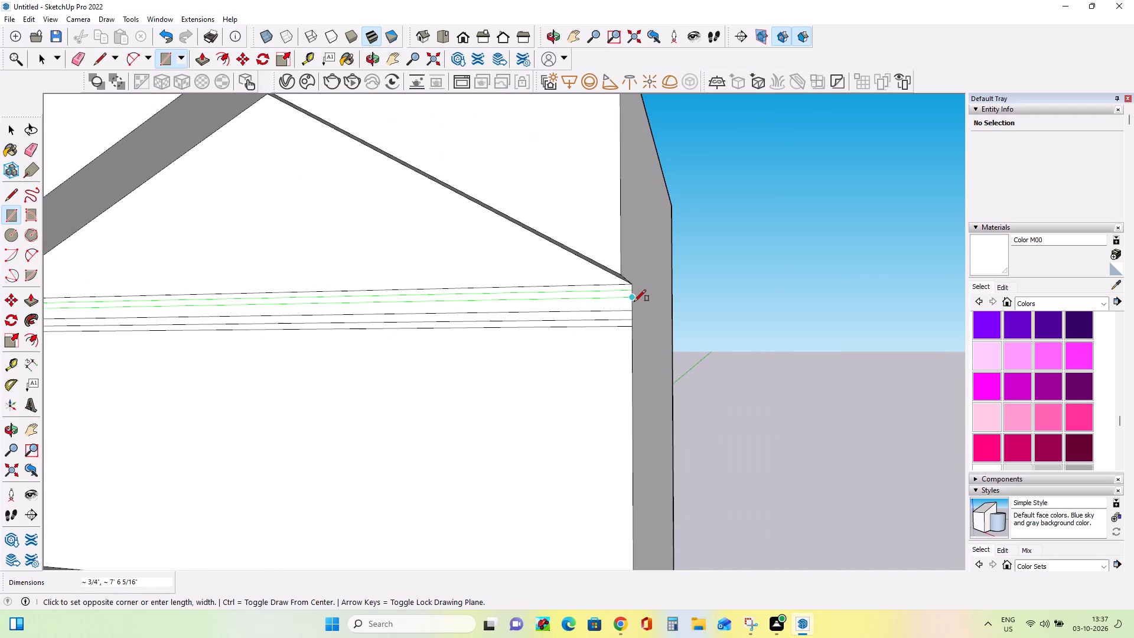
{"action": "scroll", "coordinate": [632, 305], "scroll_direction": "up", "scroll_amount": 4}
{"action": "left_click", "coordinate": [632, 303]}
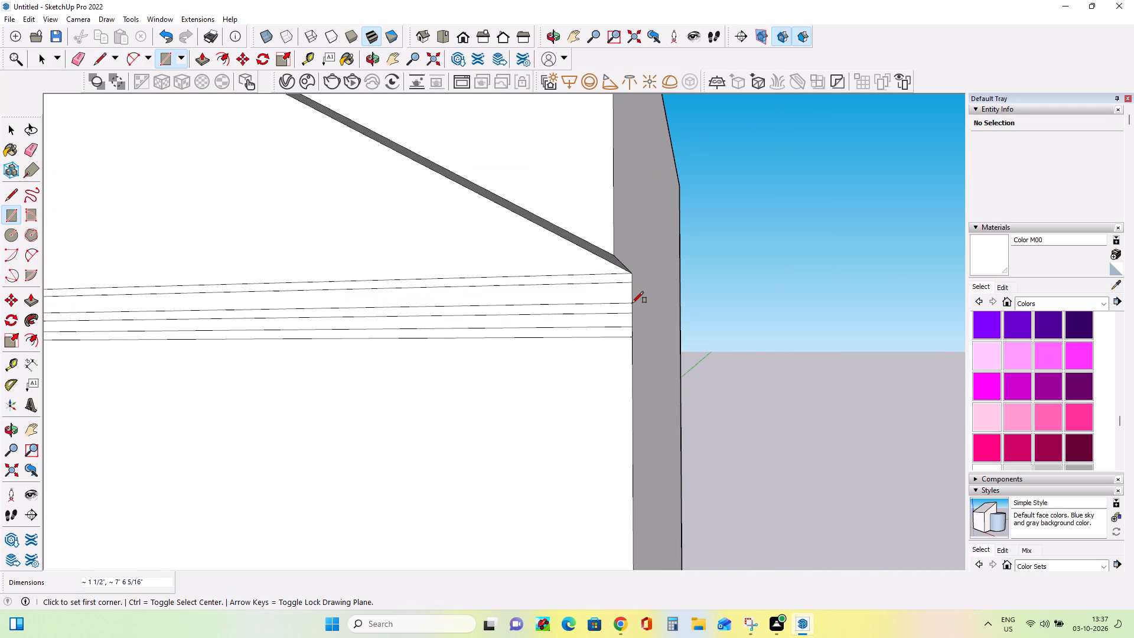
Push/Pull the topmost narrow strip outward 9 1/2" to align with the gable's front plane.
{"action": "scroll", "coordinate": [466, 310], "scroll_direction": "down", "scroll_amount": 11}
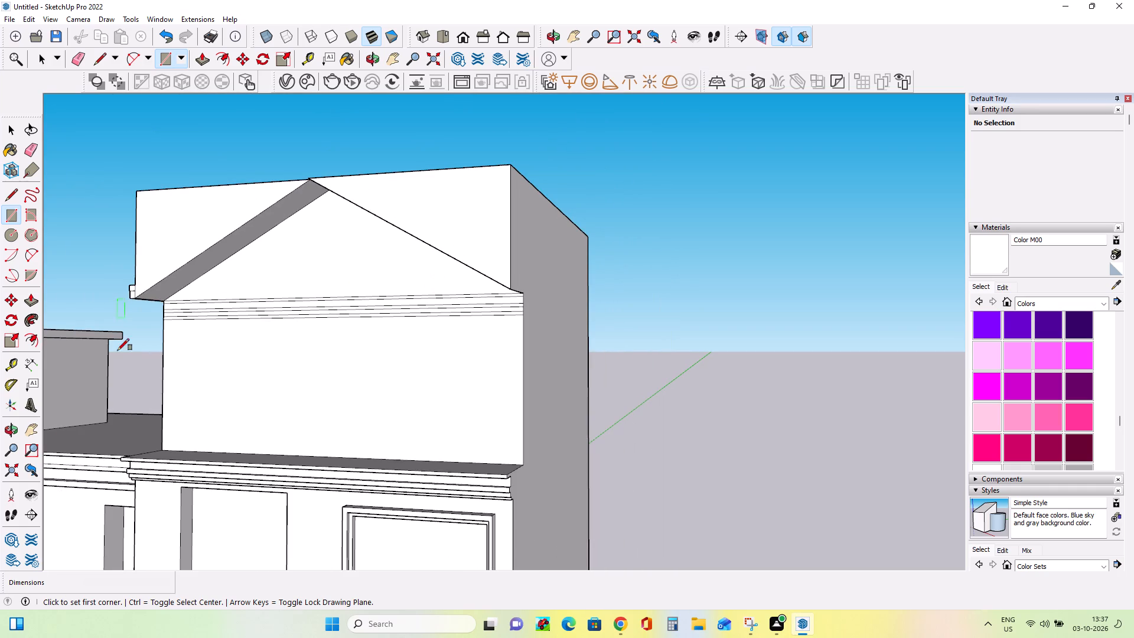
{"action": "left_click", "coordinate": [34, 304]}
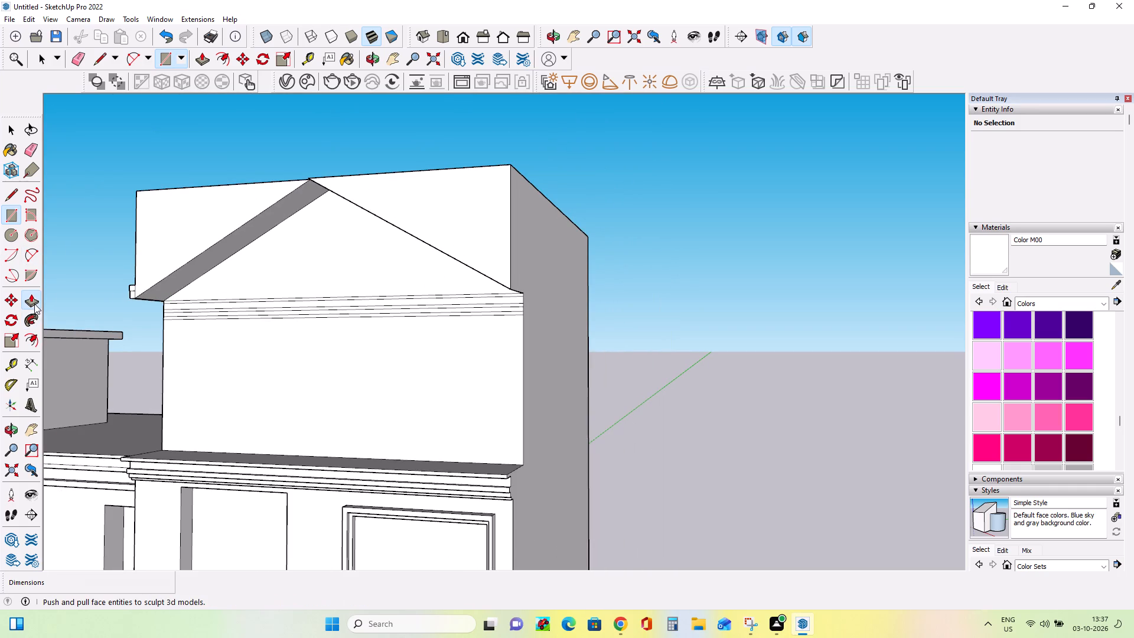
{"action": "left_click", "coordinate": [330, 298]}
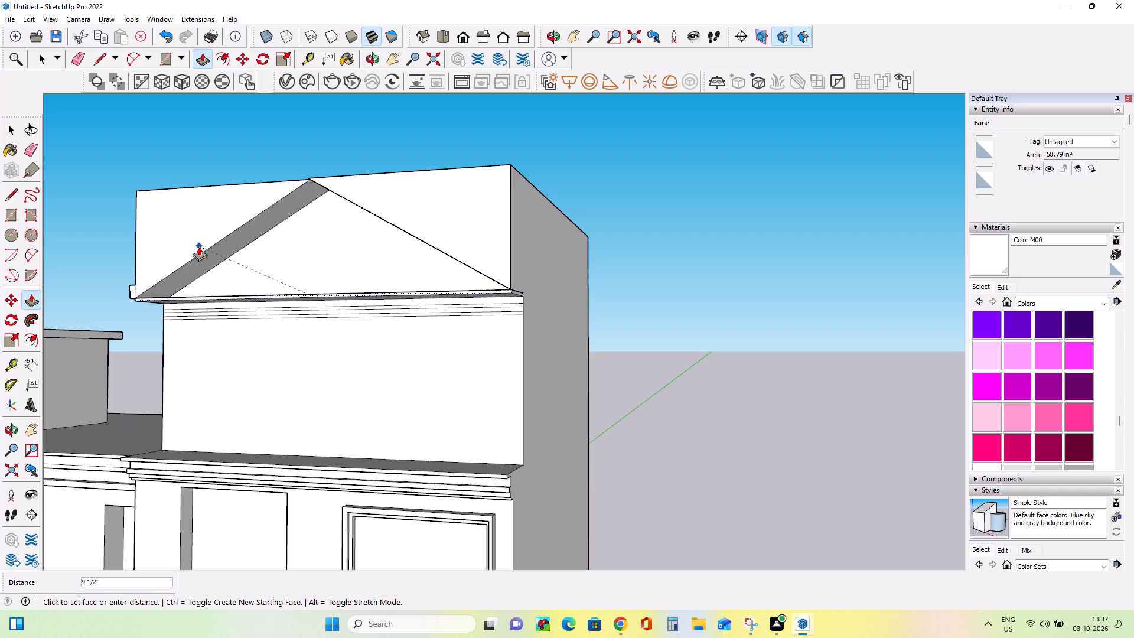
{"action": "left_click", "coordinate": [199, 246]}
Push/Pull the 1 1/2" strip outward by about 6 7/16" and the thin strip beneath it by about 7 15/16".
{"action": "middle_click_drag", "start_coordinate": [208, 409], "coordinate": [247, 421]}
{"action": "scroll", "coordinate": [181, 325], "scroll_direction": "up", "scroll_amount": 7}
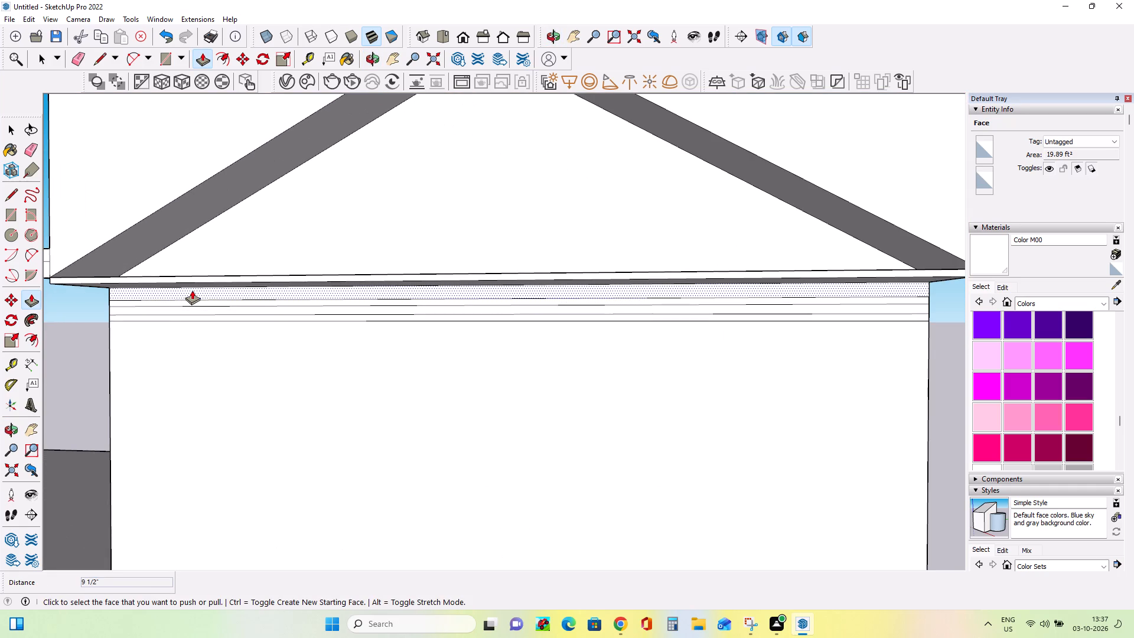
{"action": "left_click", "coordinate": [192, 290]}
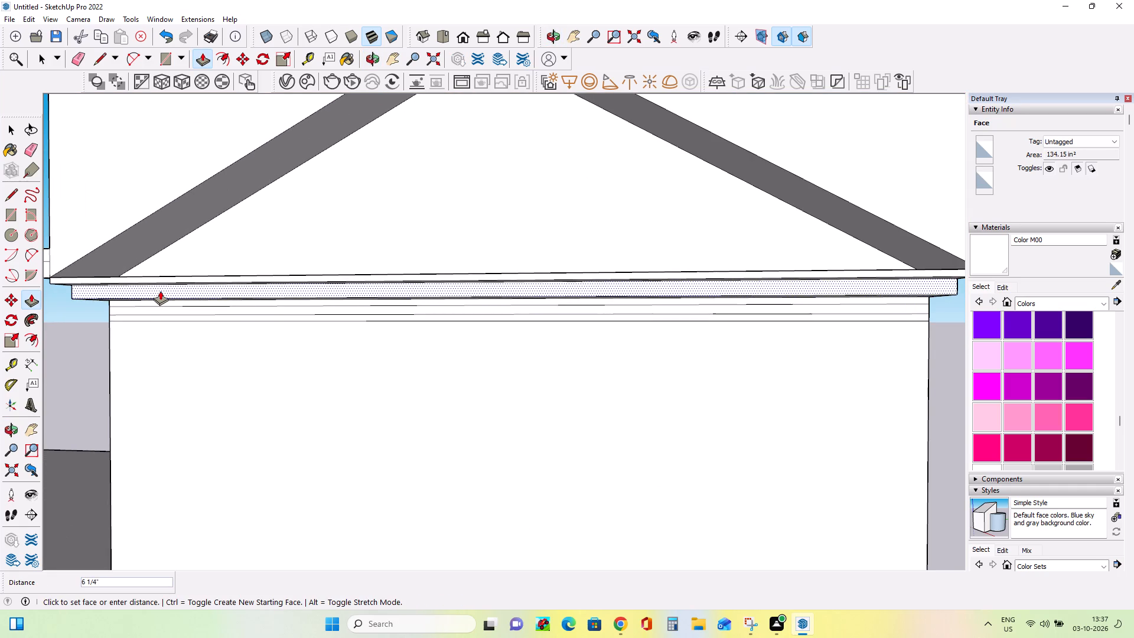
{"action": "left_click", "coordinate": [159, 292]}
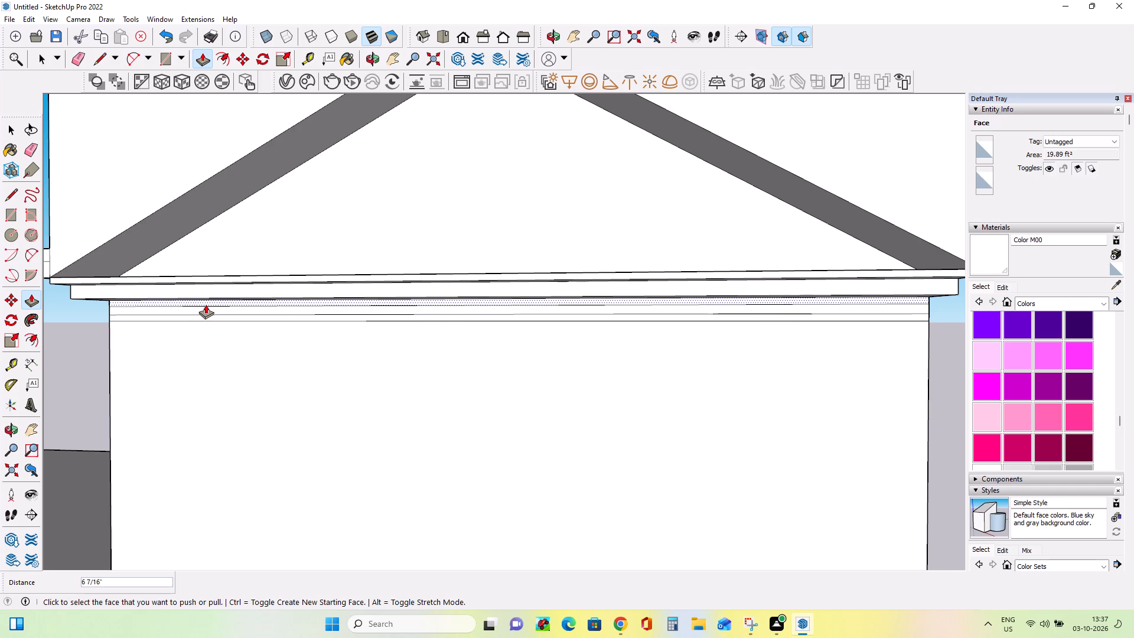
{"action": "left_click", "coordinate": [206, 303]}
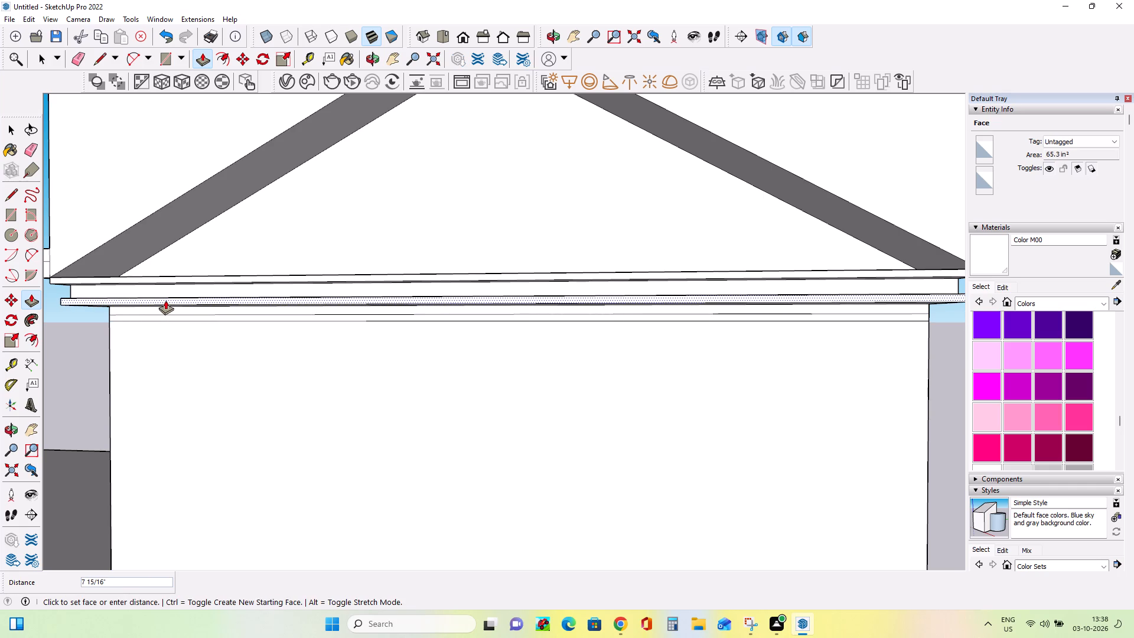
{"action": "left_click", "coordinate": [165, 300]}
Push/Pull the 1" strip outward by about 5 11/16" and the bottom strip by about 8 5/16" to complete the stepped cornice.
{"action": "middle_click_drag", "start_coordinate": [193, 330], "coordinate": [216, 297]}
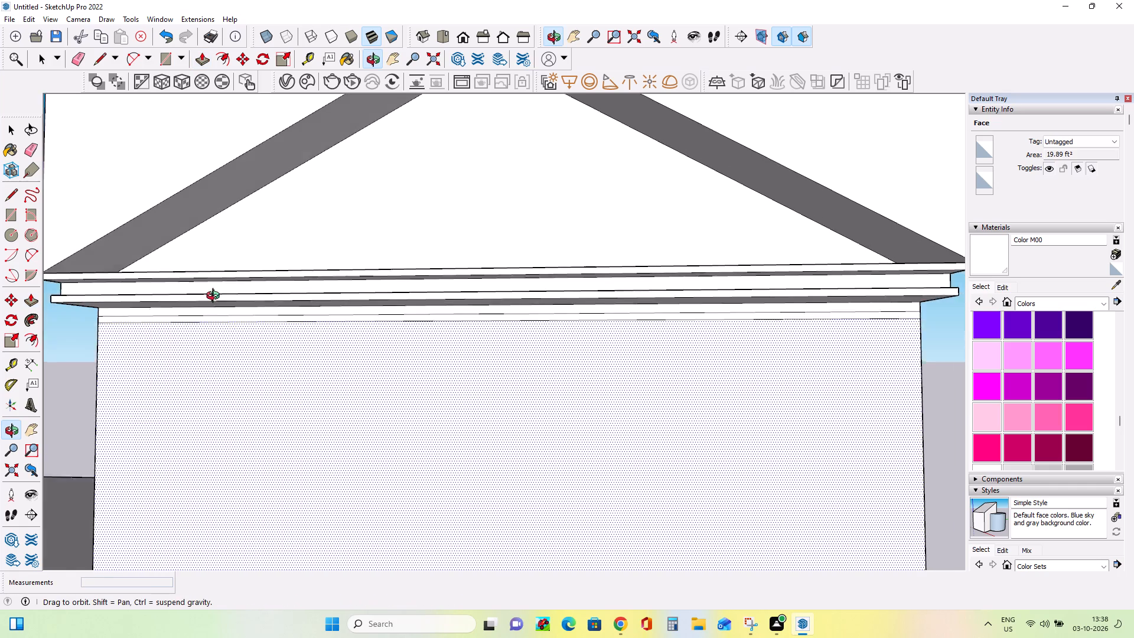
{"action": "middle_click_drag", "start_coordinate": [216, 297], "coordinate": [219, 291]}
{"action": "left_click", "coordinate": [217, 308]}
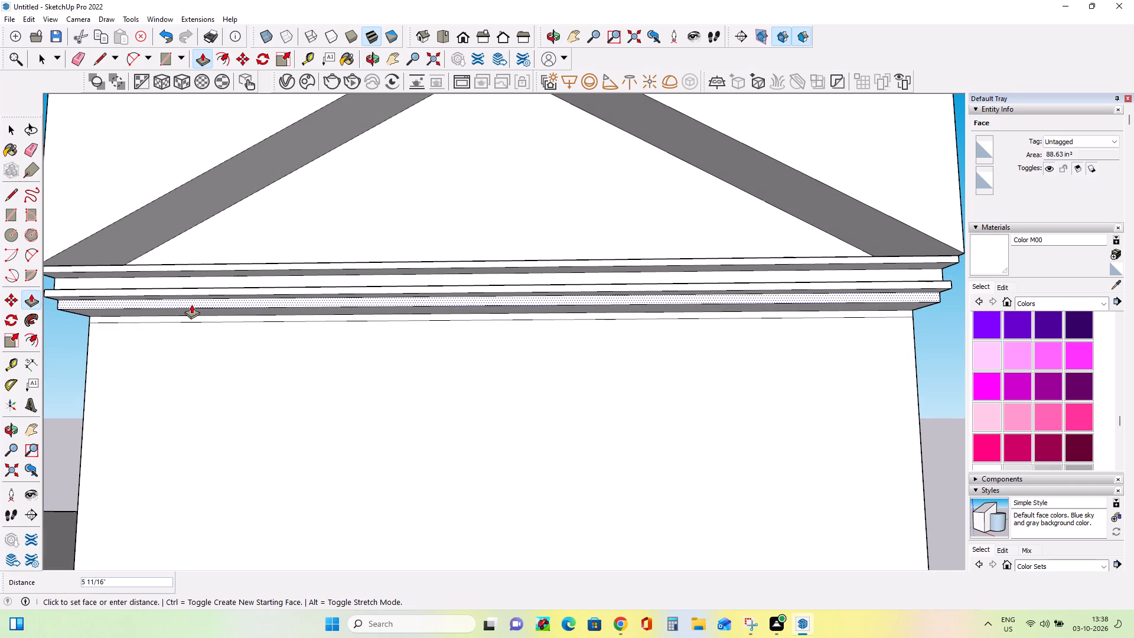
{"action": "left_click", "coordinate": [191, 304]}
{"action": "left_click", "coordinate": [201, 317]}
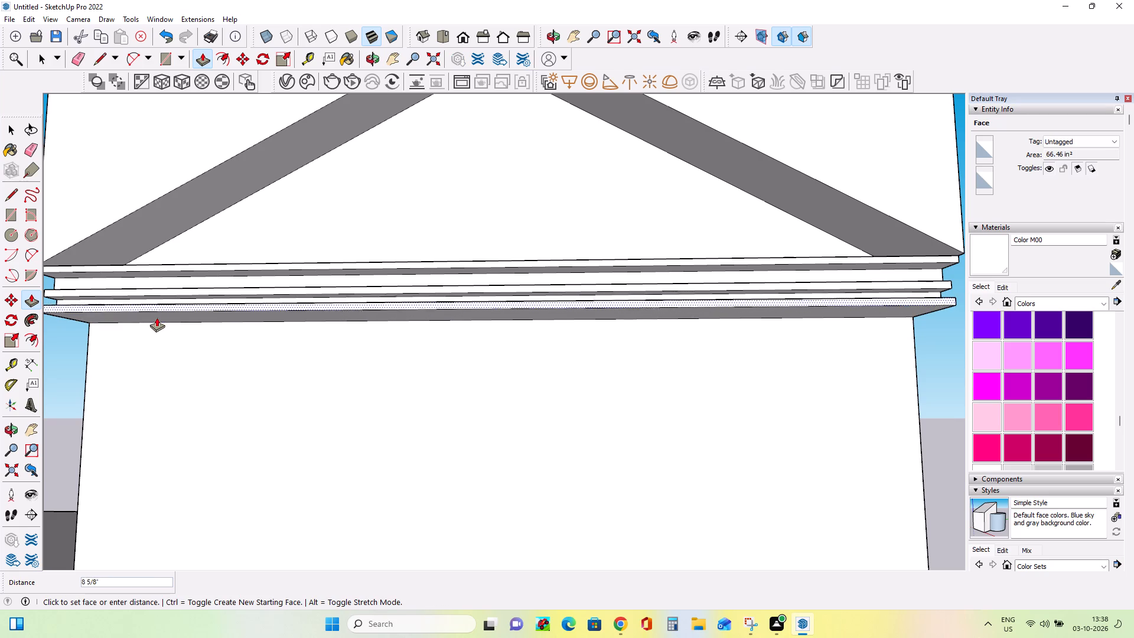
{"action": "left_click_drag", "start_coordinate": [161, 317], "coordinate": [166, 323]}
Examine the stepped cornice below the gable and the overall building facade.
{"action": "scroll", "coordinate": [242, 377], "scroll_direction": "down", "scroll_amount": 1}
{"action": "middle_click_drag", "start_coordinate": [252, 400], "coordinate": [256, 412]}
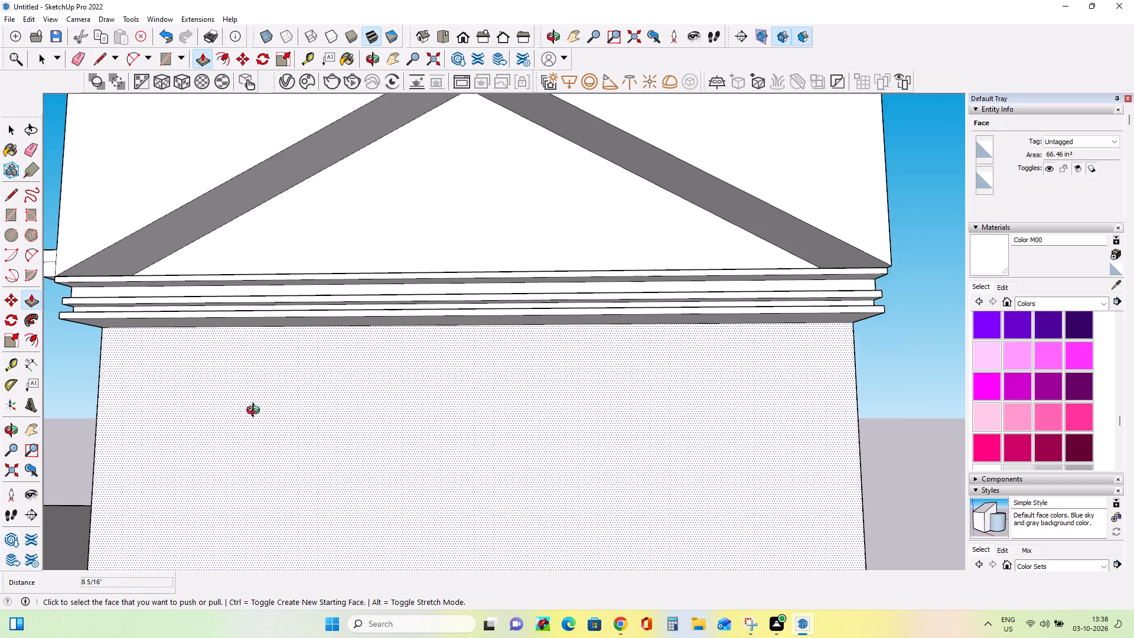
{"action": "middle_click_drag", "start_coordinate": [256, 412], "coordinate": [260, 420]}
{"action": "middle_click_drag", "start_coordinate": [266, 440], "coordinate": [291, 512]}
{"action": "scroll", "coordinate": [283, 431], "scroll_direction": "down", "scroll_amount": 12}
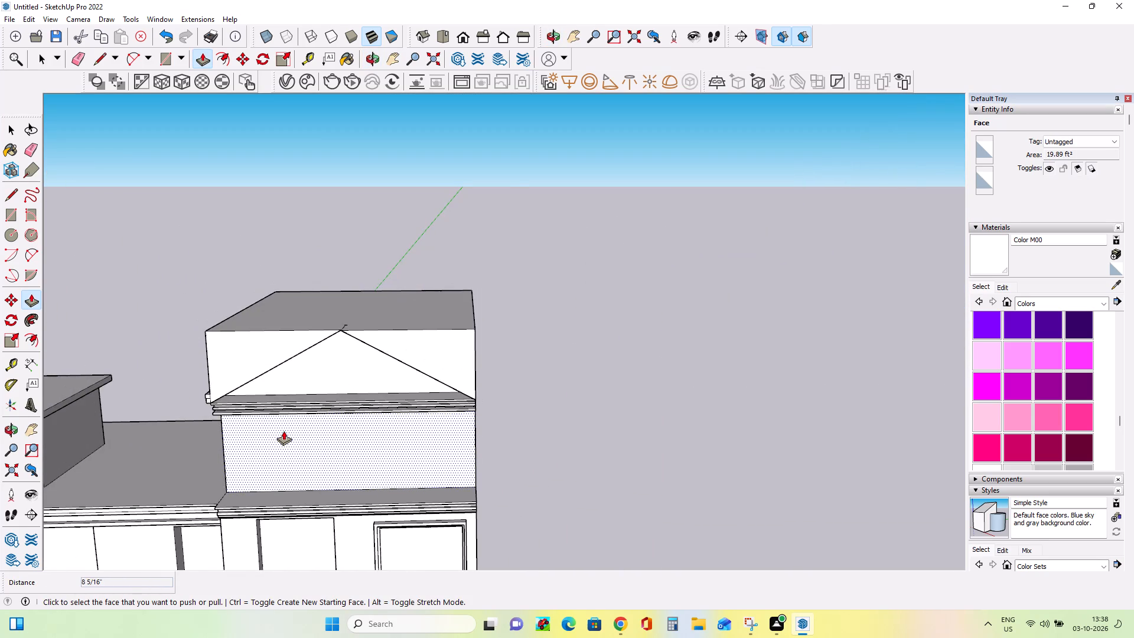
{"action": "middle_click_drag", "start_coordinate": [283, 431], "coordinate": [296, 386]}
{"action": "scroll", "coordinate": [308, 411], "scroll_direction": "up", "scroll_amount": 2}
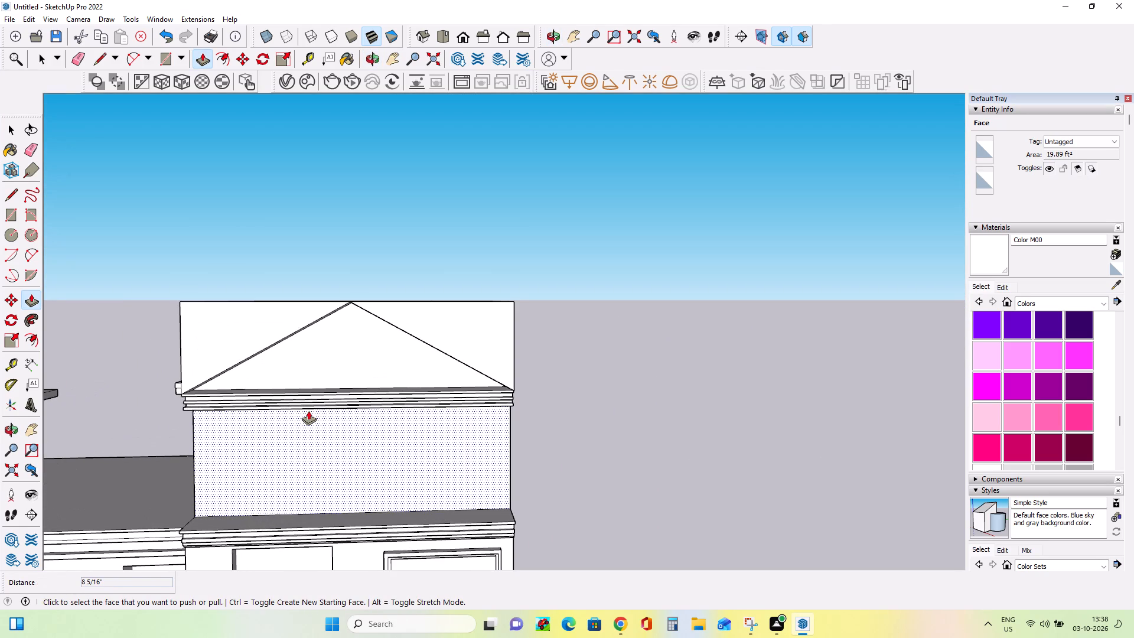
{"action": "scroll", "coordinate": [308, 411], "scroll_direction": "down", "scroll_amount": 3}
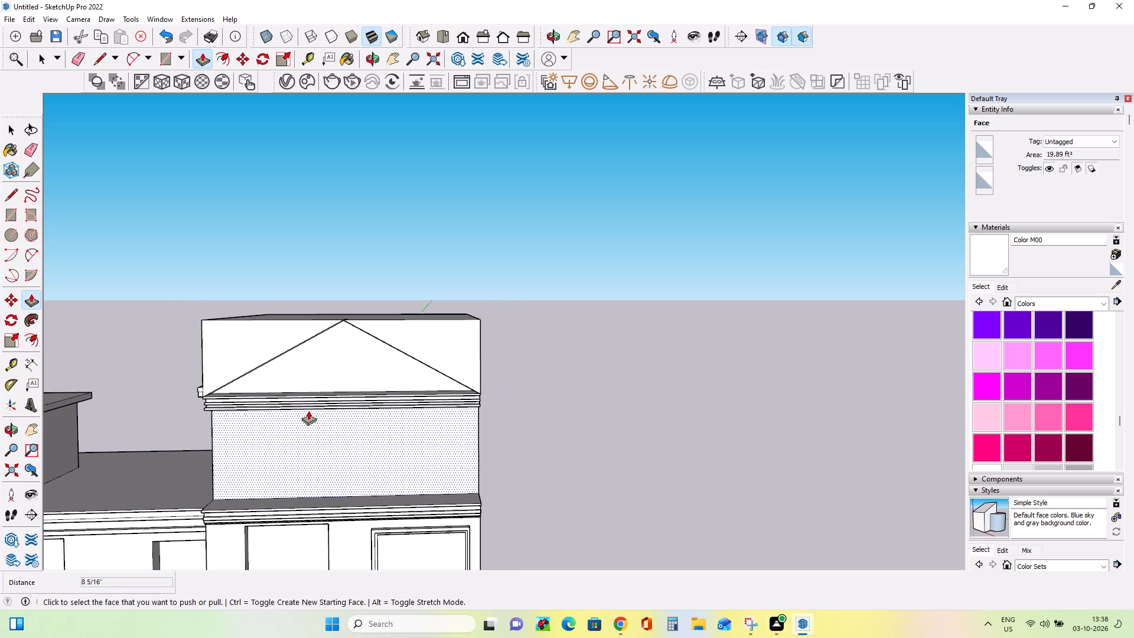
{"action": "scroll", "coordinate": [308, 411], "scroll_direction": "down", "scroll_amount": 8}
{"action": "scroll", "coordinate": [335, 474], "scroll_direction": "down", "scroll_amount": 11}
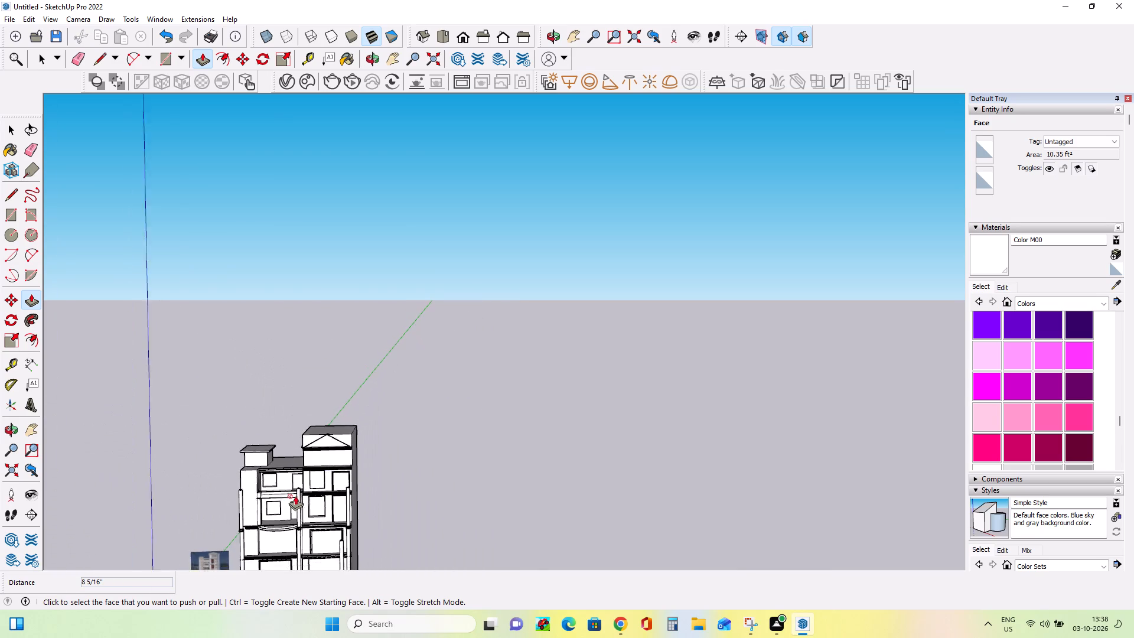
Copy the spare round column from beside the building onto the top of the facade's outer right-hand column.
{"action": "scroll", "coordinate": [295, 496], "scroll_direction": "down", "scroll_amount": 5}
{"action": "scroll", "coordinate": [295, 496], "scroll_direction": "up", "scroll_amount": 1}
{"action": "scroll", "coordinate": [295, 496], "scroll_direction": "down", "scroll_amount": 2}
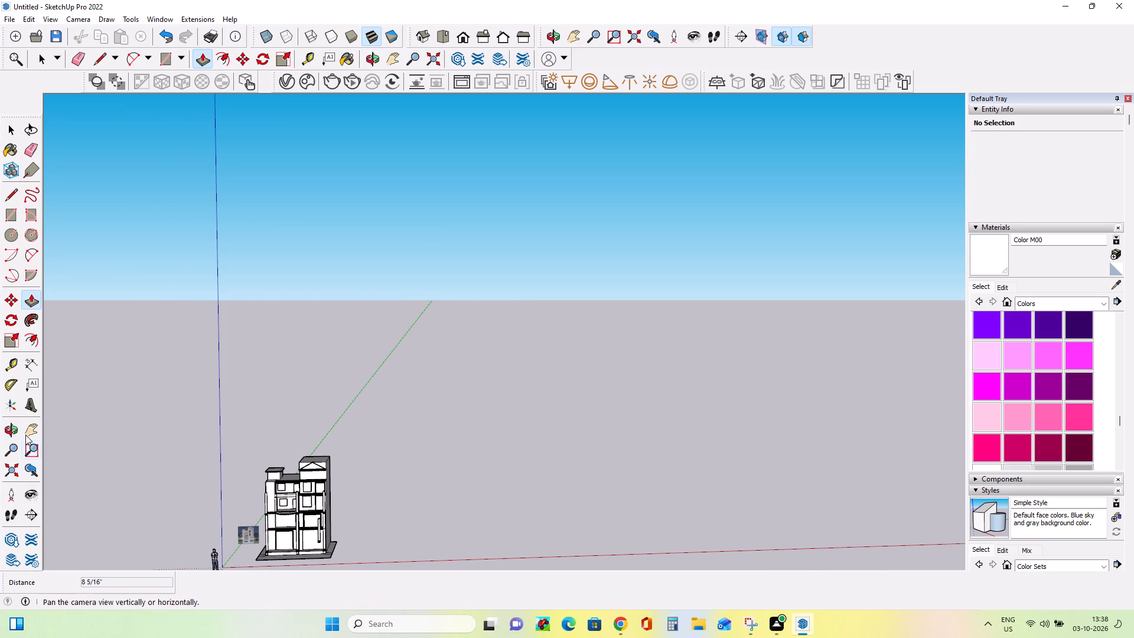
{"action": "left_click", "coordinate": [25, 435]}
{"action": "left_click_drag", "start_coordinate": [155, 423], "coordinate": [338, 305]}
{"action": "scroll", "coordinate": [497, 405], "scroll_direction": "up", "scroll_amount": 5}
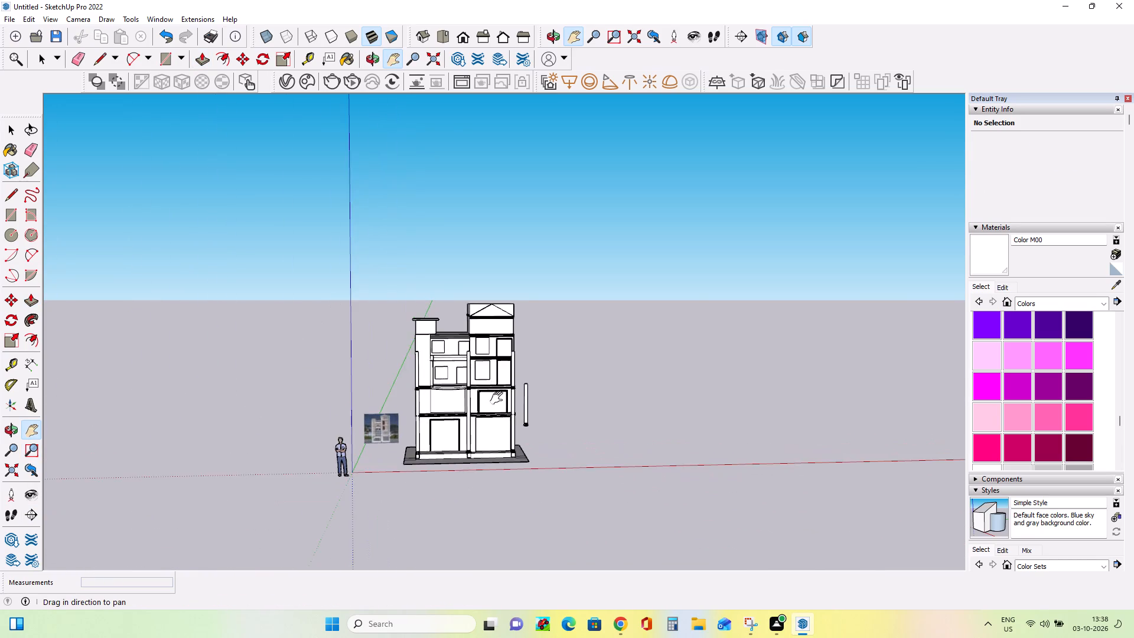
{"action": "scroll", "coordinate": [500, 398], "scroll_direction": "up", "scroll_amount": 10}
{"action": "scroll", "coordinate": [502, 405], "scroll_direction": "down", "scroll_amount": 1}
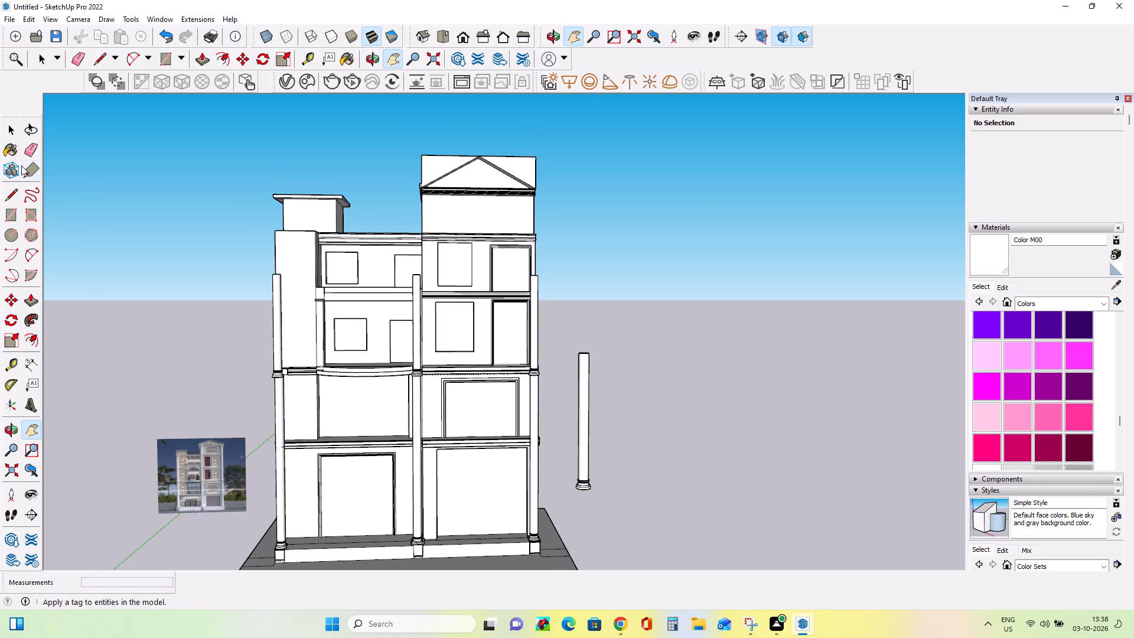
{"action": "left_click", "coordinate": [15, 135]}
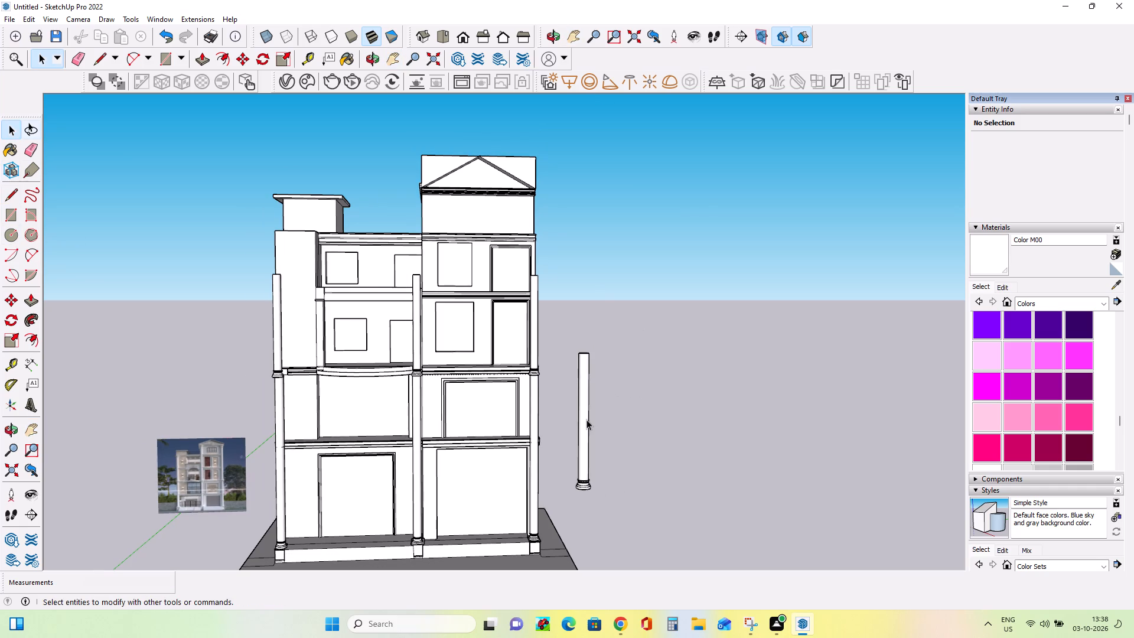
{"action": "left_click", "coordinate": [586, 419]}
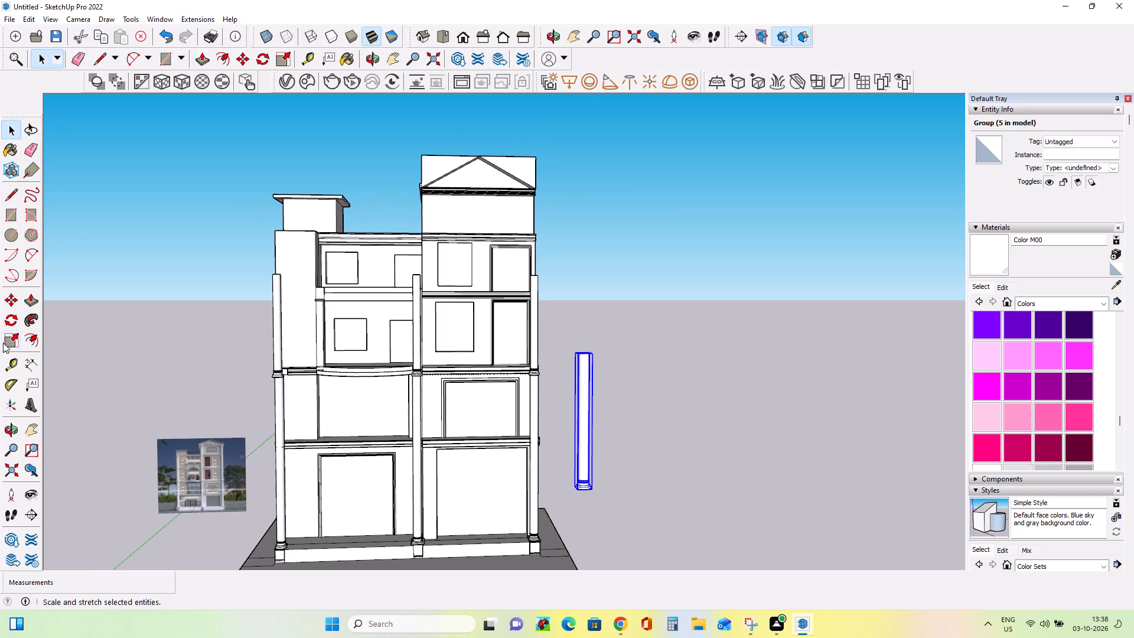
{"action": "left_click", "coordinate": [13, 305]}
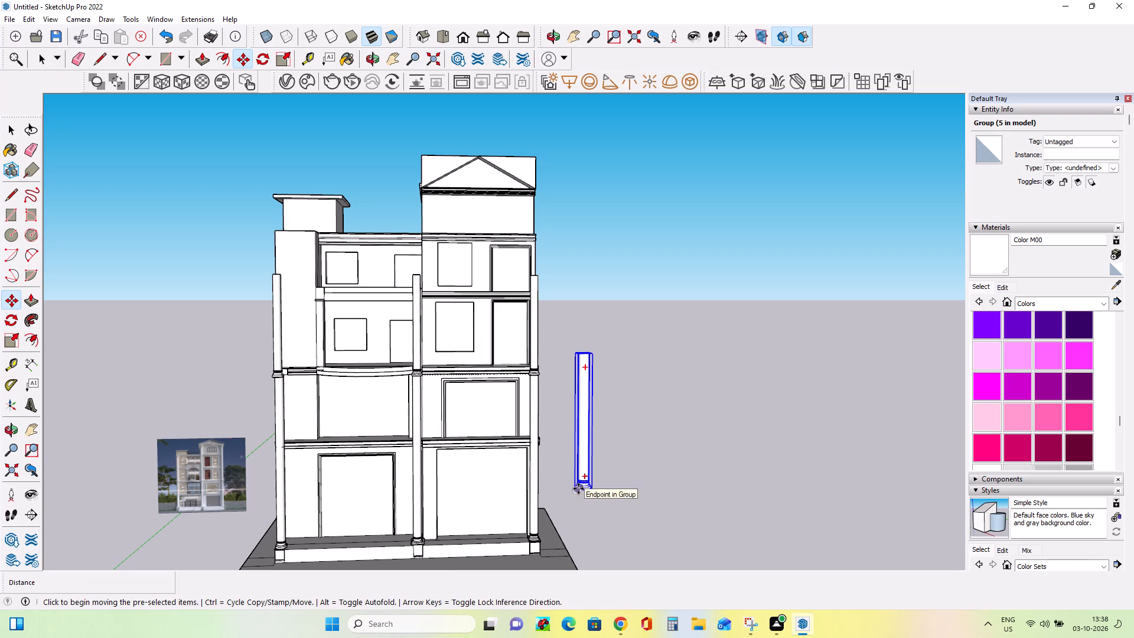
{"action": "left_click", "coordinate": [578, 489]}
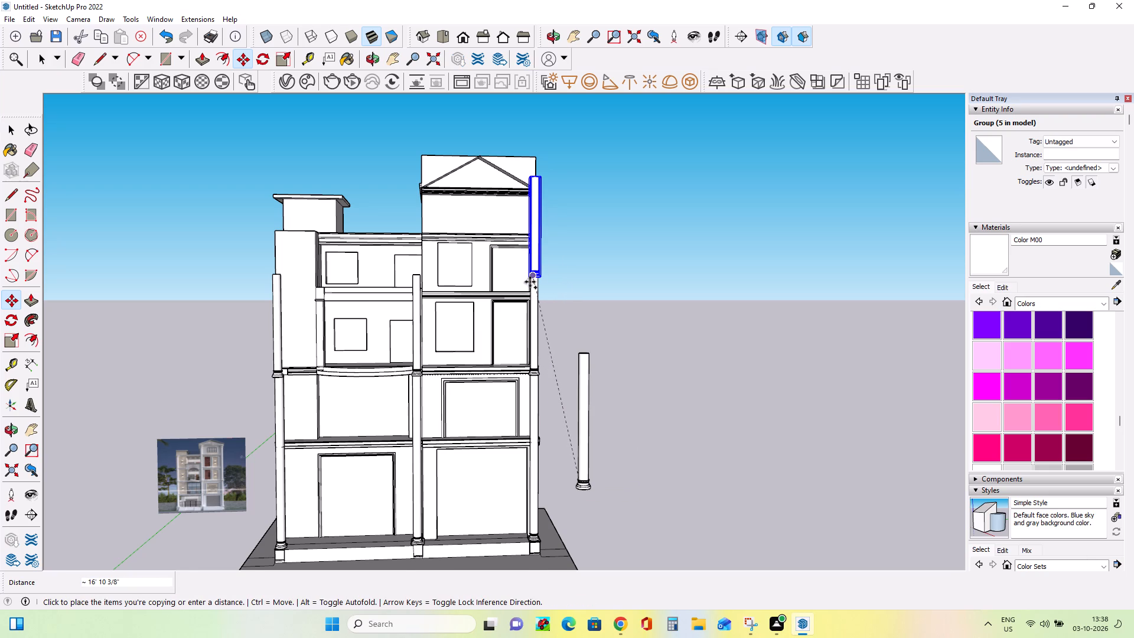
{"action": "scroll", "coordinate": [530, 282], "scroll_direction": "up", "scroll_amount": 6}
{"action": "middle_click_drag", "start_coordinate": [530, 282], "coordinate": [530, 308]}
{"action": "middle_click_drag", "start_coordinate": [530, 353], "coordinate": [532, 367]}
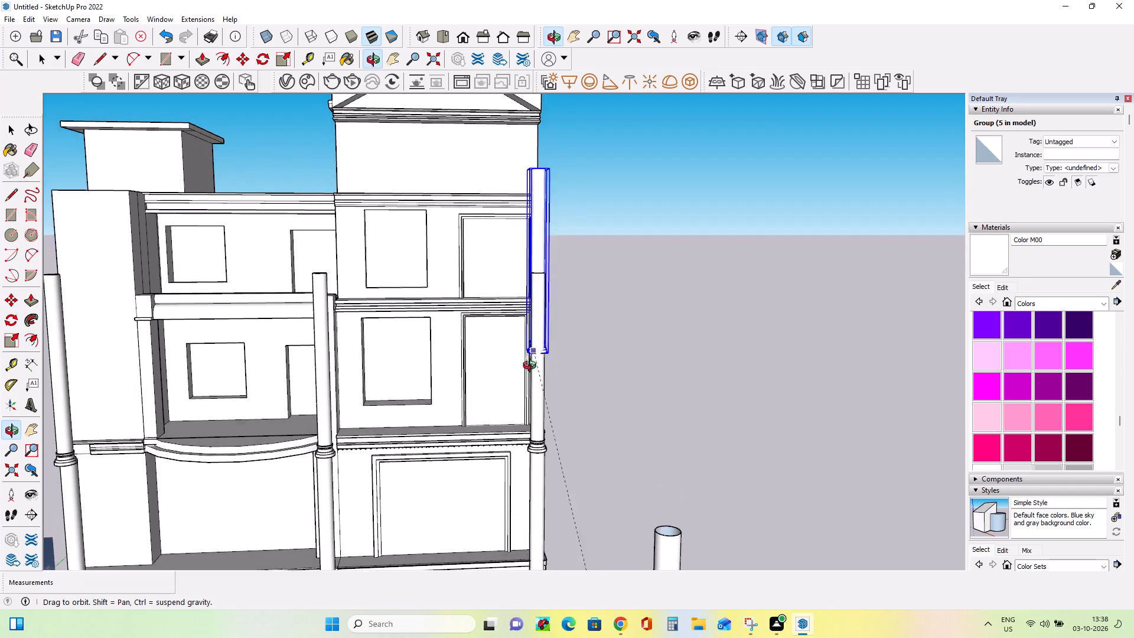
{"action": "middle_click_drag", "start_coordinate": [532, 367], "coordinate": [533, 389]}
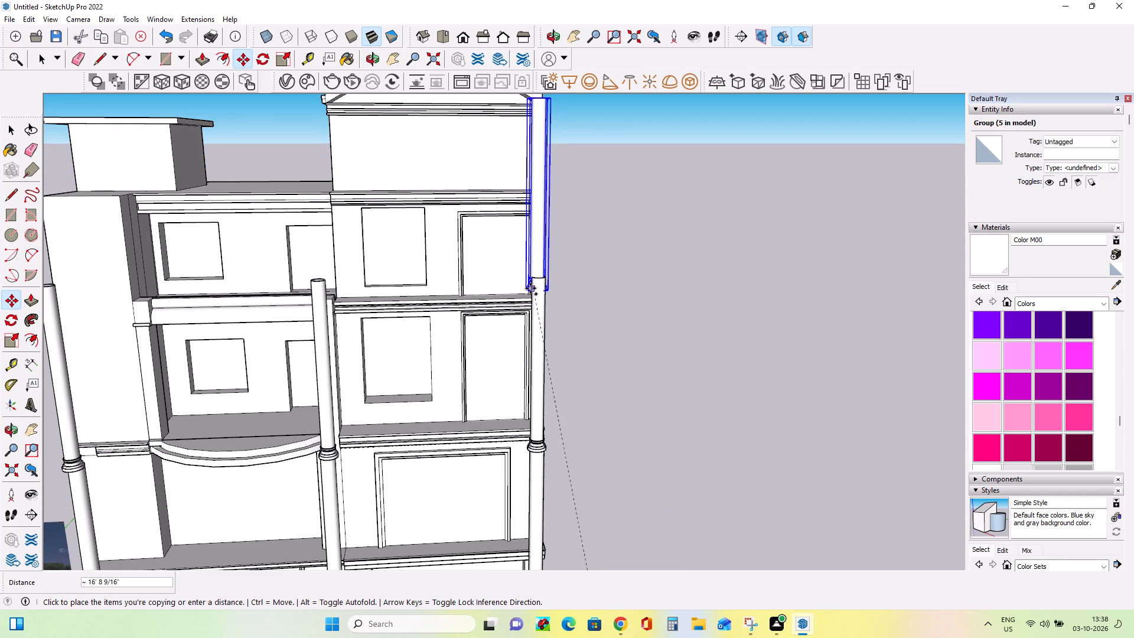
{"action": "left_click", "coordinate": [535, 276]}
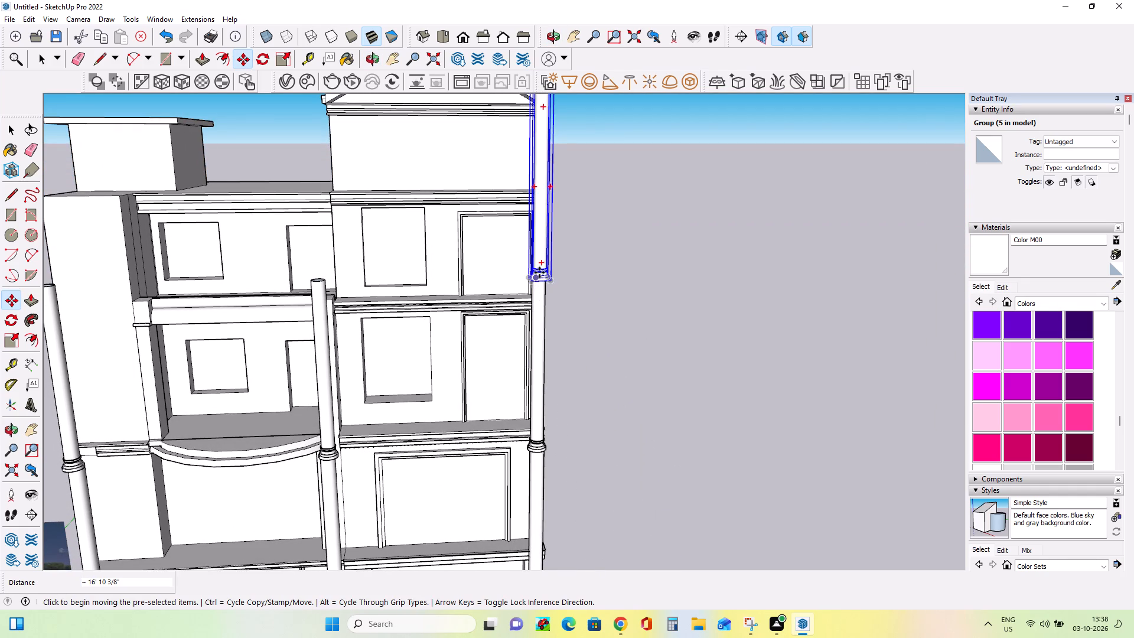
{"action": "scroll", "coordinate": [541, 270], "scroll_direction": "up", "scroll_amount": 12}
{"action": "scroll", "coordinate": [545, 288], "scroll_direction": "down", "scroll_amount": 6}
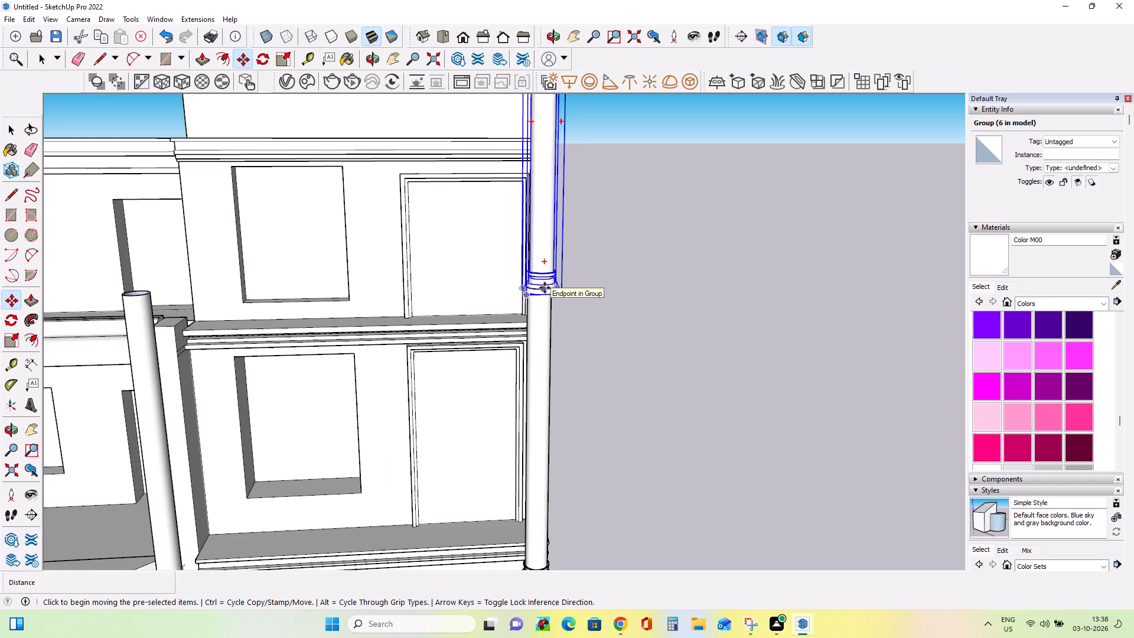
{"action": "scroll", "coordinate": [545, 288], "scroll_direction": "down", "scroll_amount": 10}
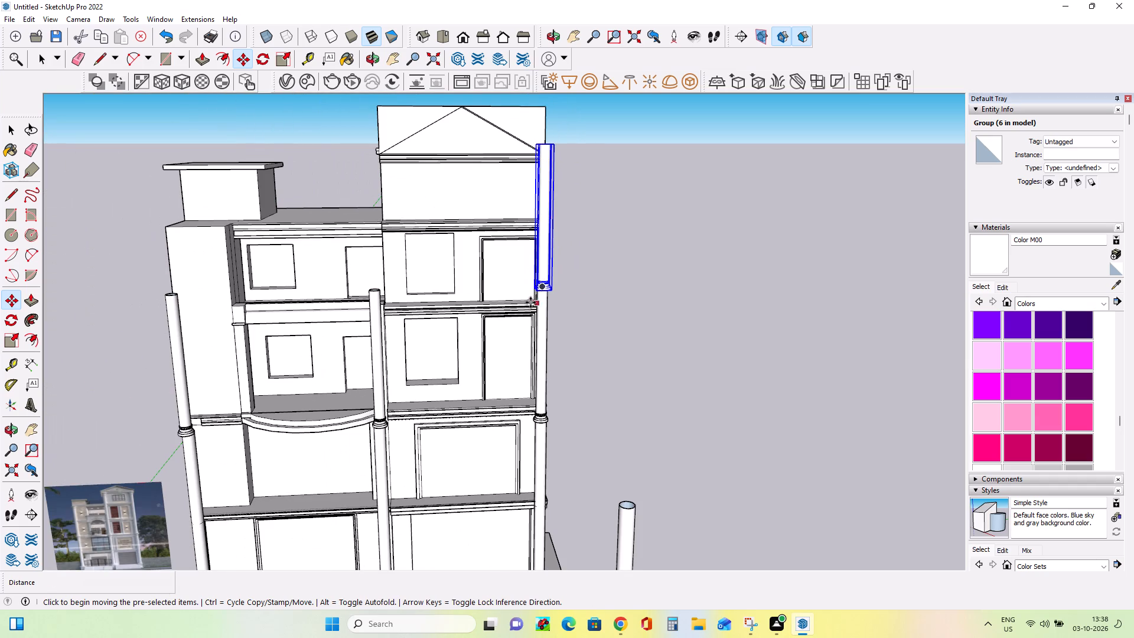
Copy the new upper column horizontally about 7' 6 1/2" onto the top of the middle column.
{"action": "left_click", "coordinate": [535, 294]}
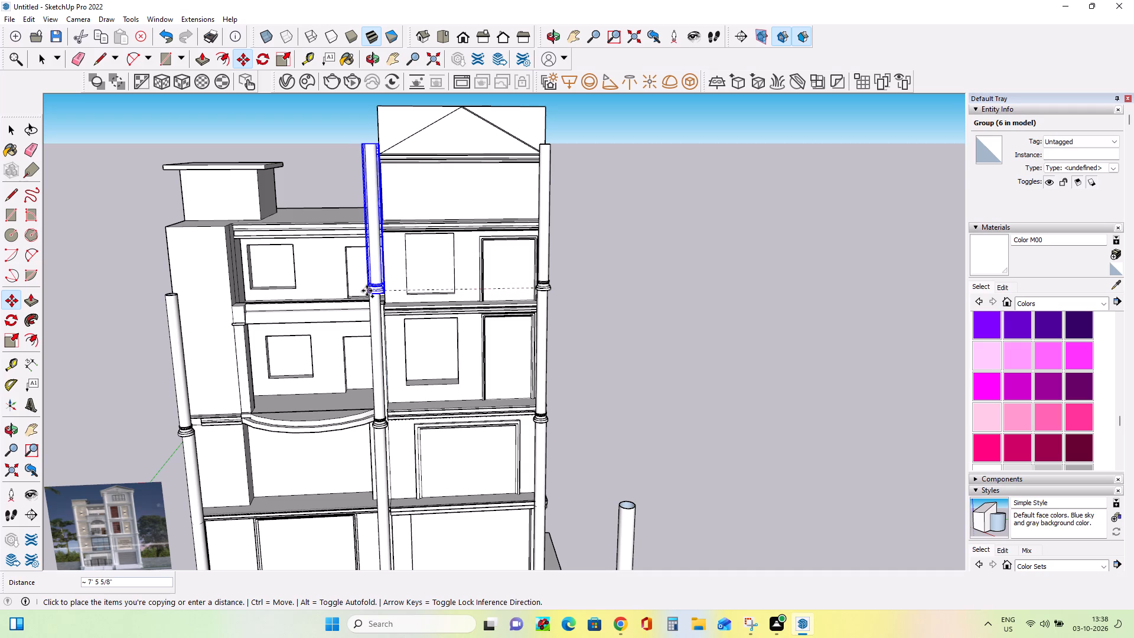
{"action": "scroll", "coordinate": [367, 291], "scroll_direction": "up", "scroll_amount": 7}
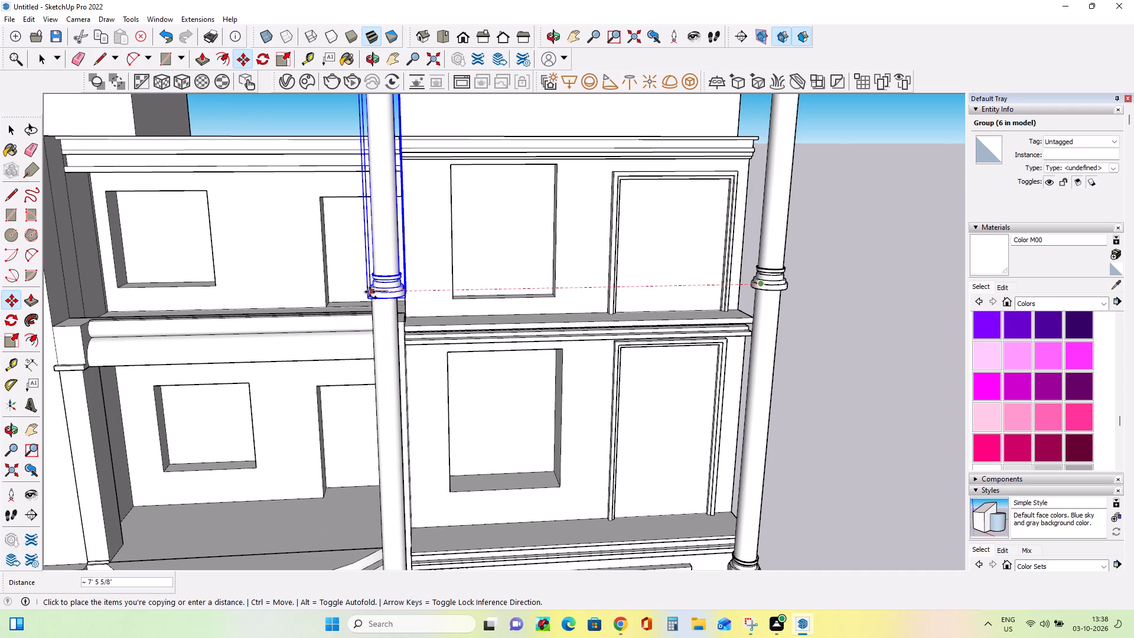
{"action": "scroll", "coordinate": [370, 292], "scroll_direction": "up", "scroll_amount": 4}
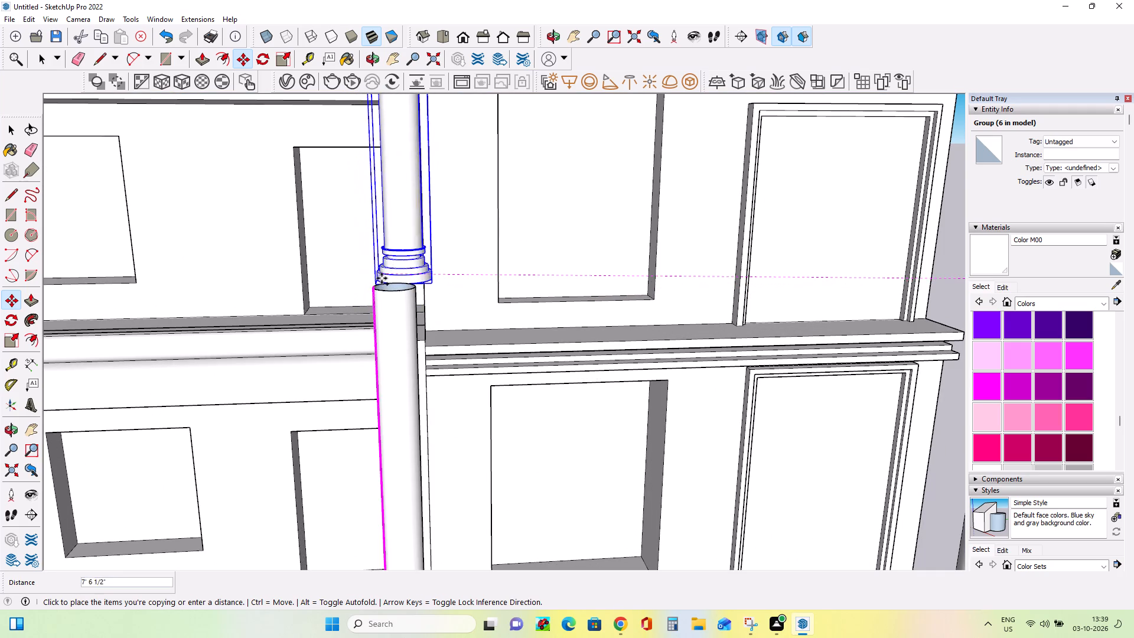
{"action": "left_click", "coordinate": [376, 285]}
{"action": "scroll", "coordinate": [418, 336], "scroll_direction": "down", "scroll_amount": 3}
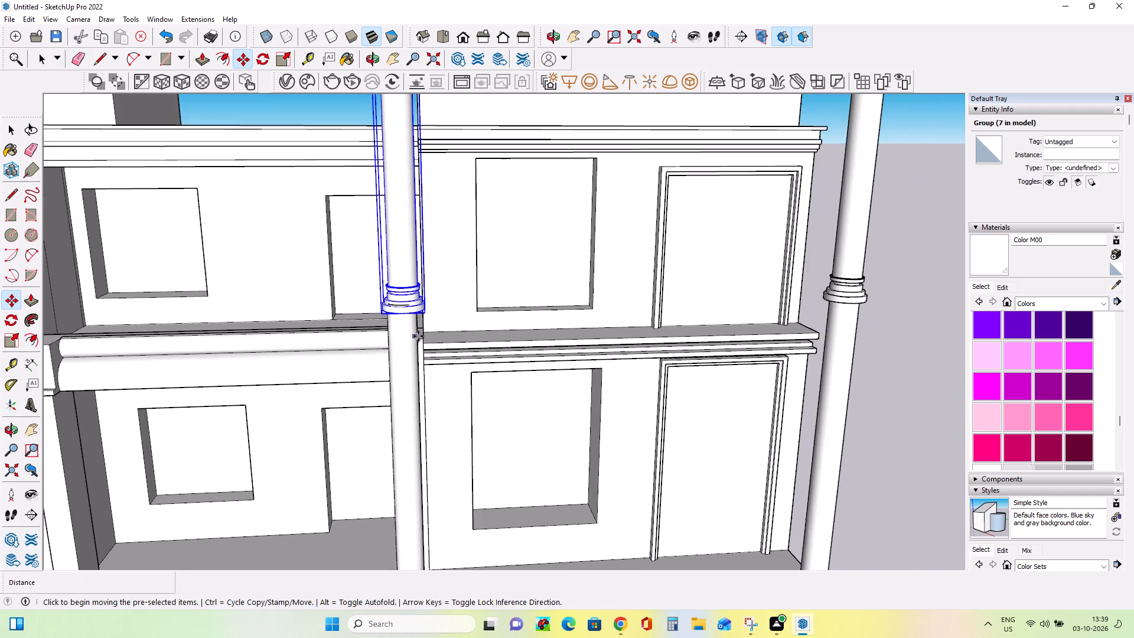
Examine how the two upper columns meet the gable cornice on the top block, from above and from the front.
{"action": "scroll", "coordinate": [418, 336], "scroll_direction": "down", "scroll_amount": 18}
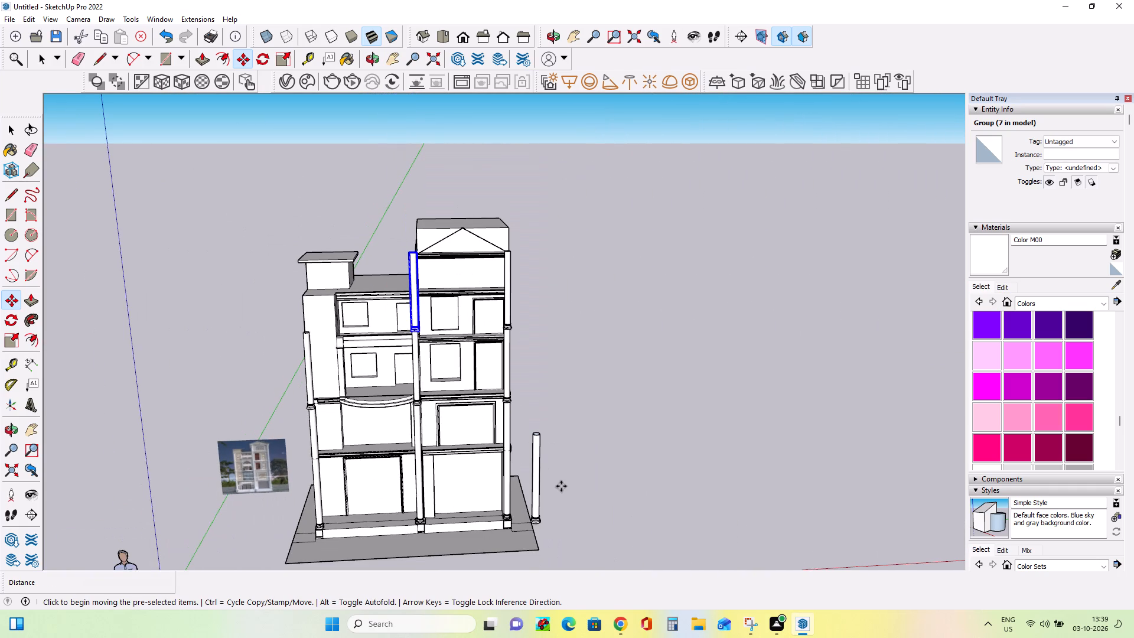
{"action": "scroll", "coordinate": [561, 486], "scroll_direction": "up", "scroll_amount": 3}
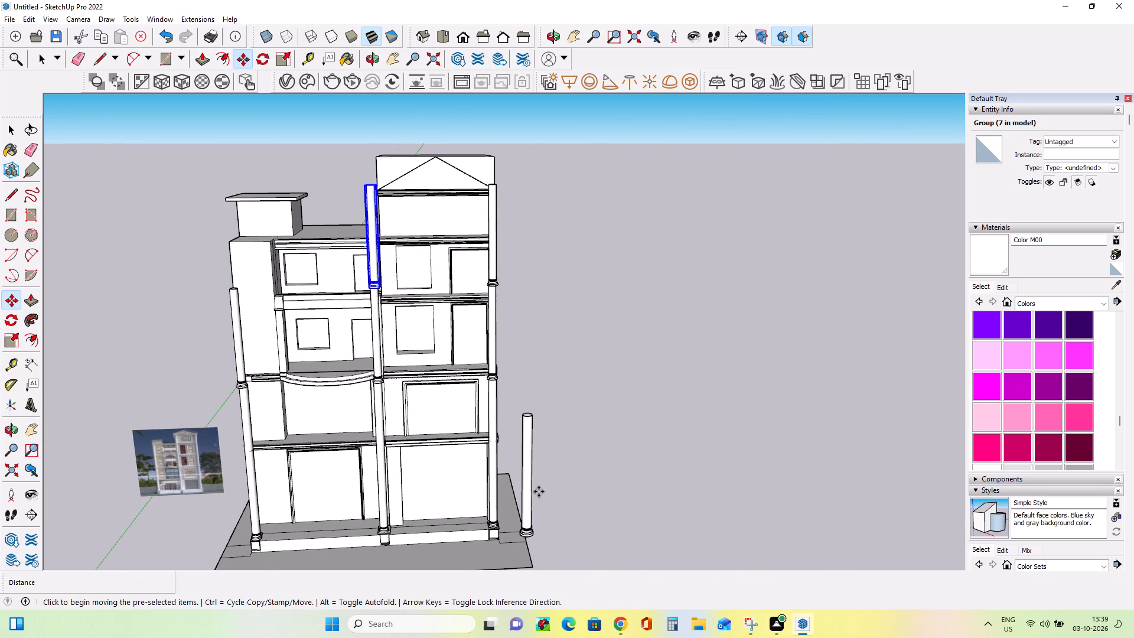
{"action": "scroll", "coordinate": [484, 190], "scroll_direction": "up", "scroll_amount": 6}
{"action": "middle_click_drag", "start_coordinate": [498, 214], "coordinate": [517, 253]}
{"action": "middle_click_drag", "start_coordinate": [517, 255], "coordinate": [561, 361]}
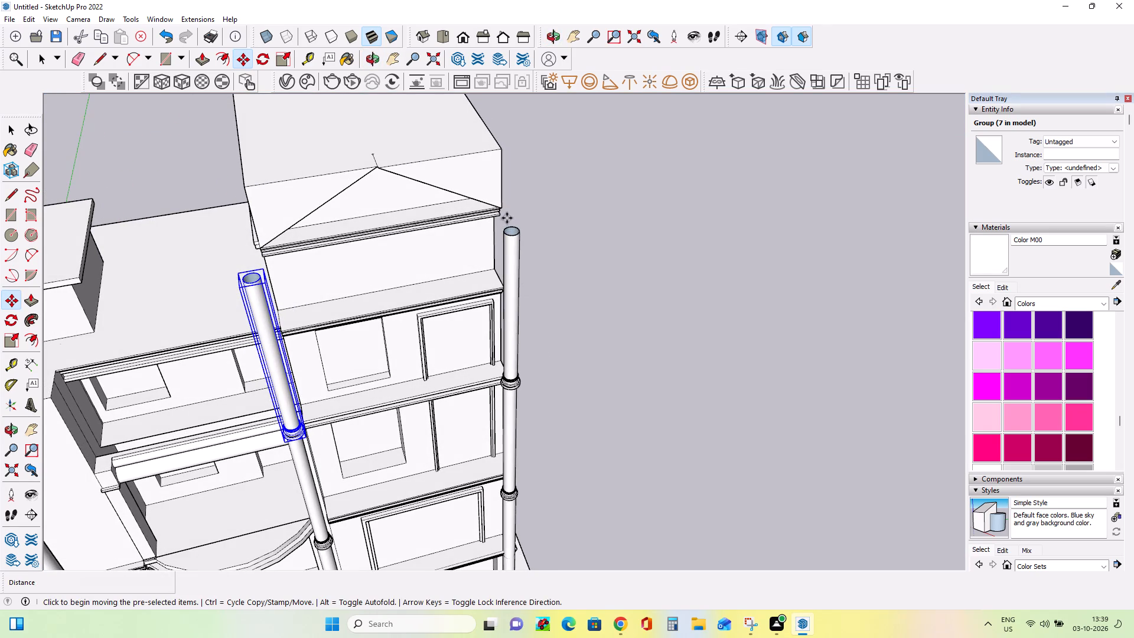
{"action": "middle_click_drag", "start_coordinate": [506, 221], "coordinate": [429, 112]}
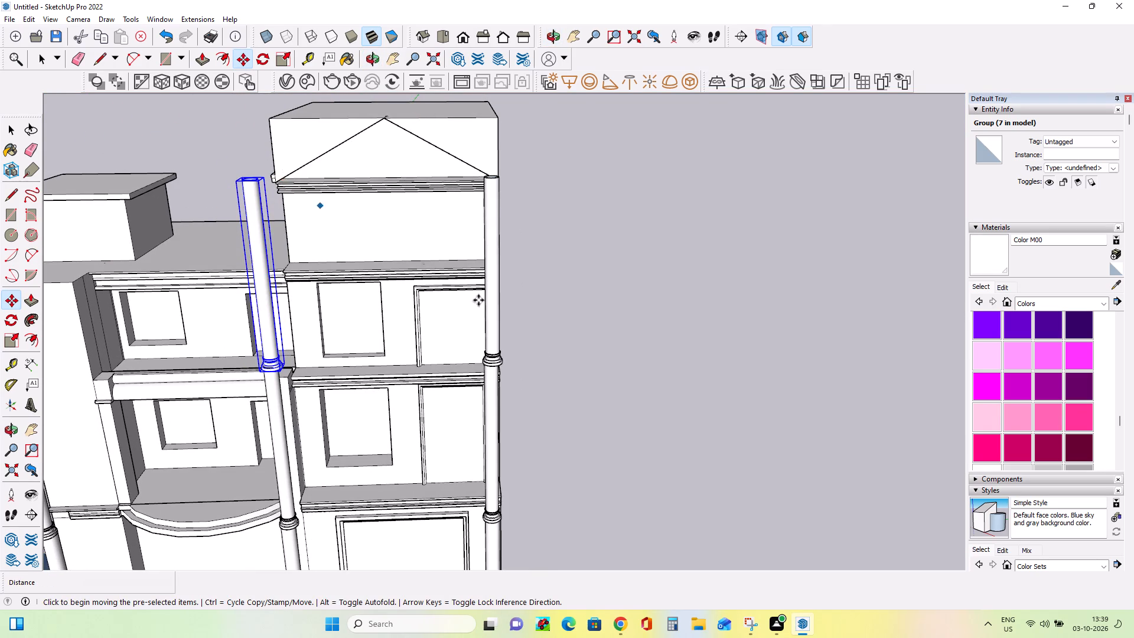
{"action": "scroll", "coordinate": [545, 343], "scroll_direction": "down", "scroll_amount": 14}
Move the spare column standing beside the building farther out, clear of the base slab.
{"action": "scroll", "coordinate": [547, 512], "scroll_direction": "up", "scroll_amount": 5}
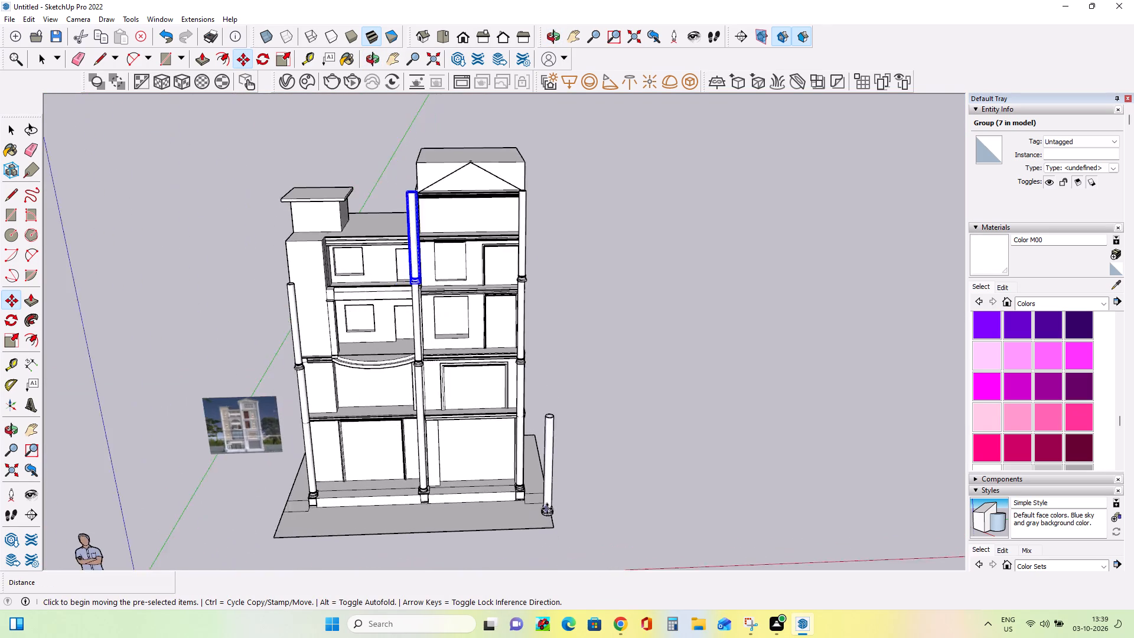
{"action": "scroll", "coordinate": [547, 509], "scroll_direction": "up", "scroll_amount": 8}
{"action": "scroll", "coordinate": [549, 512], "scroll_direction": "down", "scroll_amount": 1}
{"action": "scroll", "coordinate": [549, 512], "scroll_direction": "up", "scroll_amount": 1}
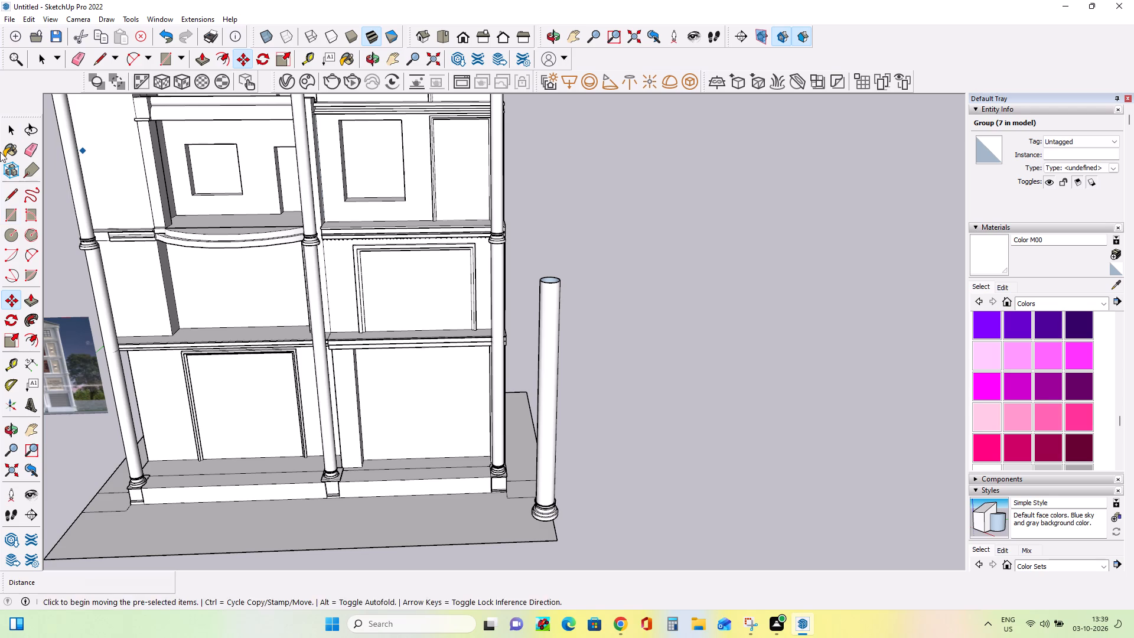
{"action": "left_click", "coordinate": [9, 131]}
{"action": "left_click", "coordinate": [552, 502]}
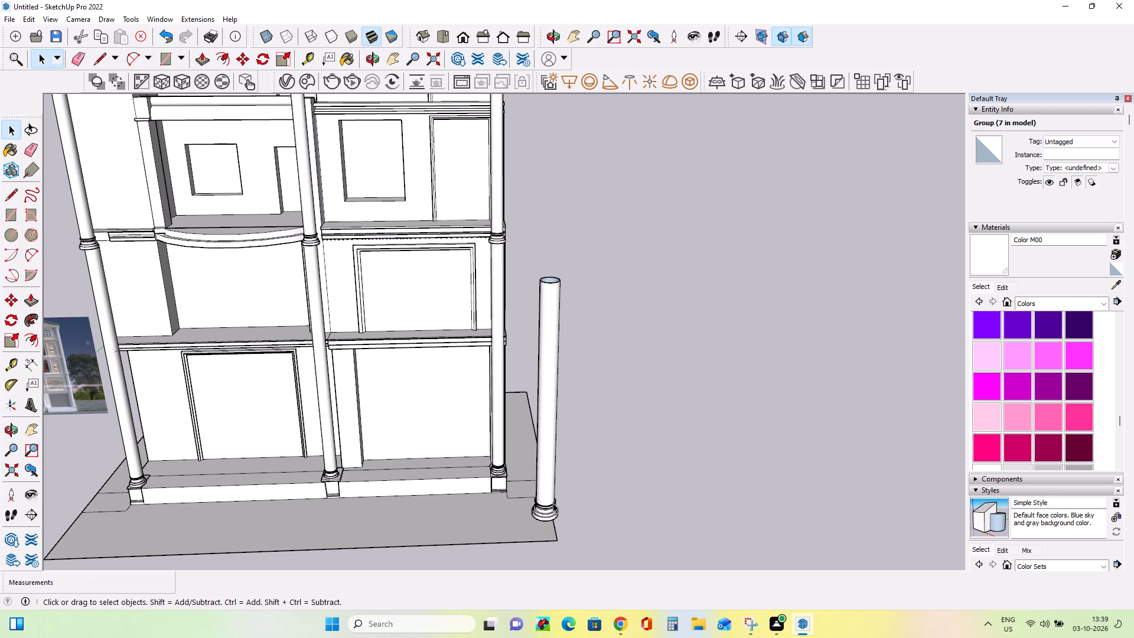
{"action": "left_click", "coordinate": [8, 301]}
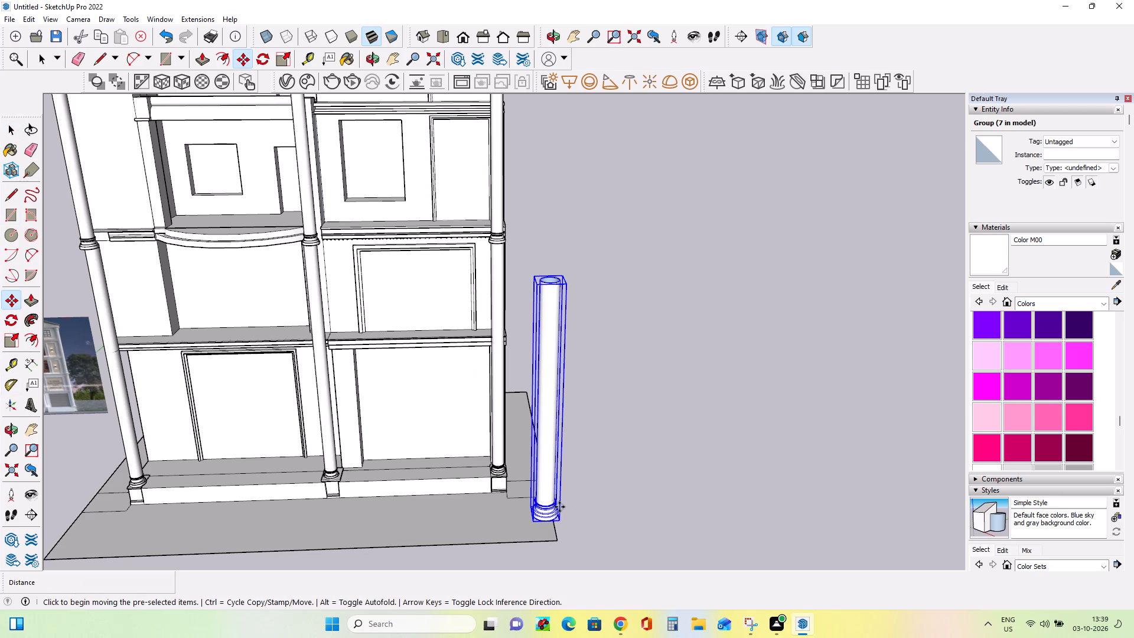
{"action": "left_click", "coordinate": [555, 521]}
{"action": "left_click", "coordinate": [664, 499]}
{"action": "scroll", "coordinate": [677, 520], "scroll_direction": "up", "scroll_amount": 4}
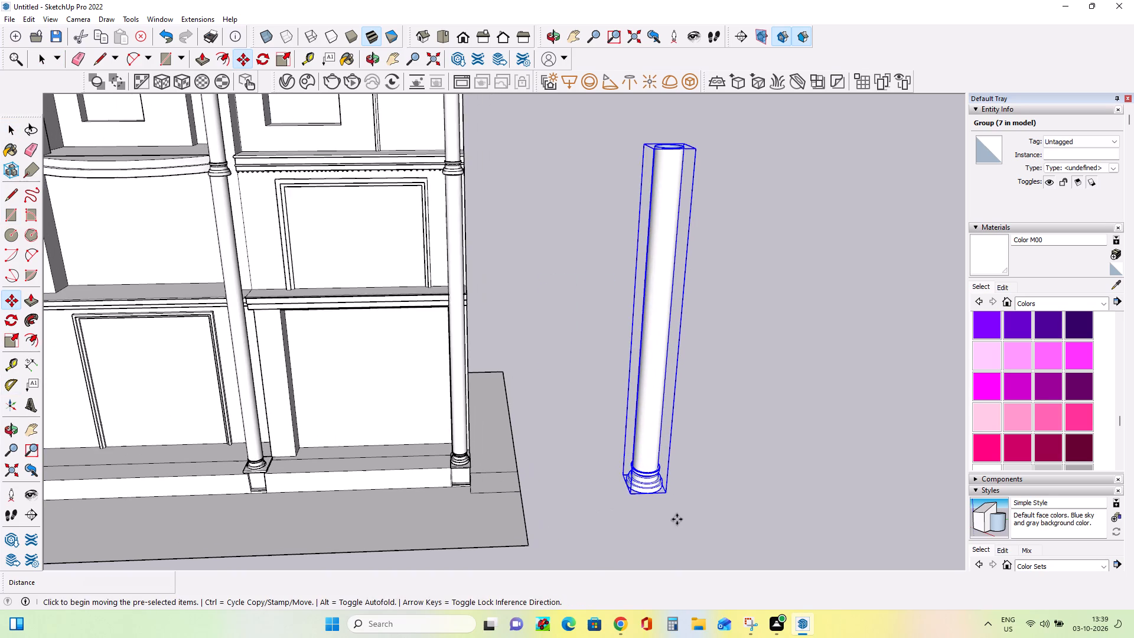
{"action": "scroll", "coordinate": [656, 440], "scroll_direction": "down", "scroll_amount": 6}
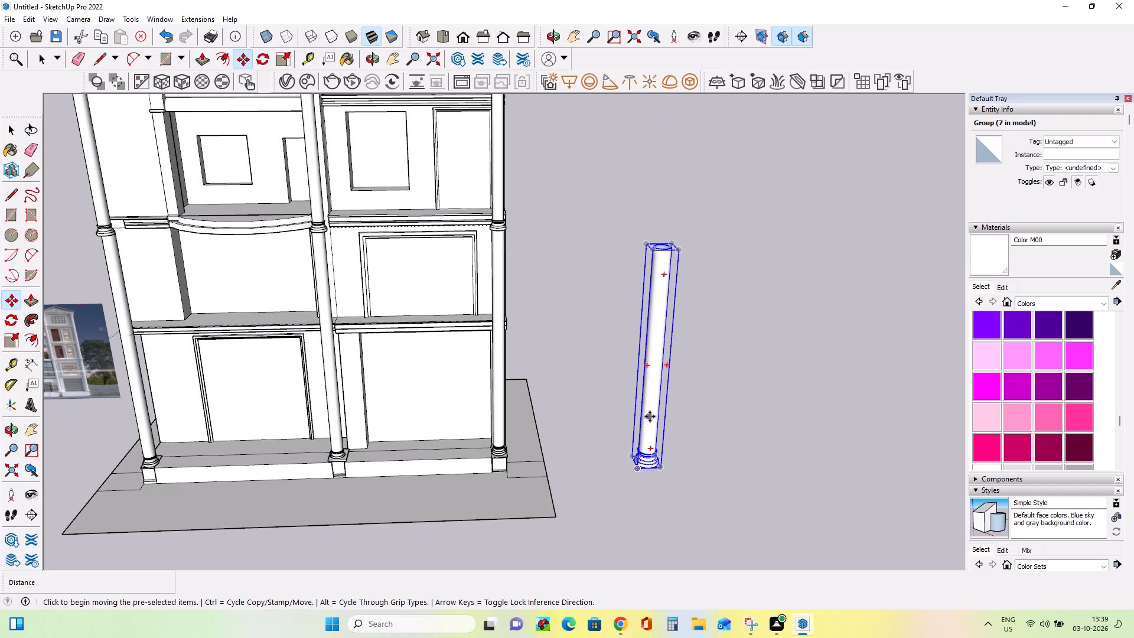
Explode the spare column group and delete its cylindrical shaft surface, keeping the moulded base.
{"action": "left_click", "coordinate": [11, 129]}
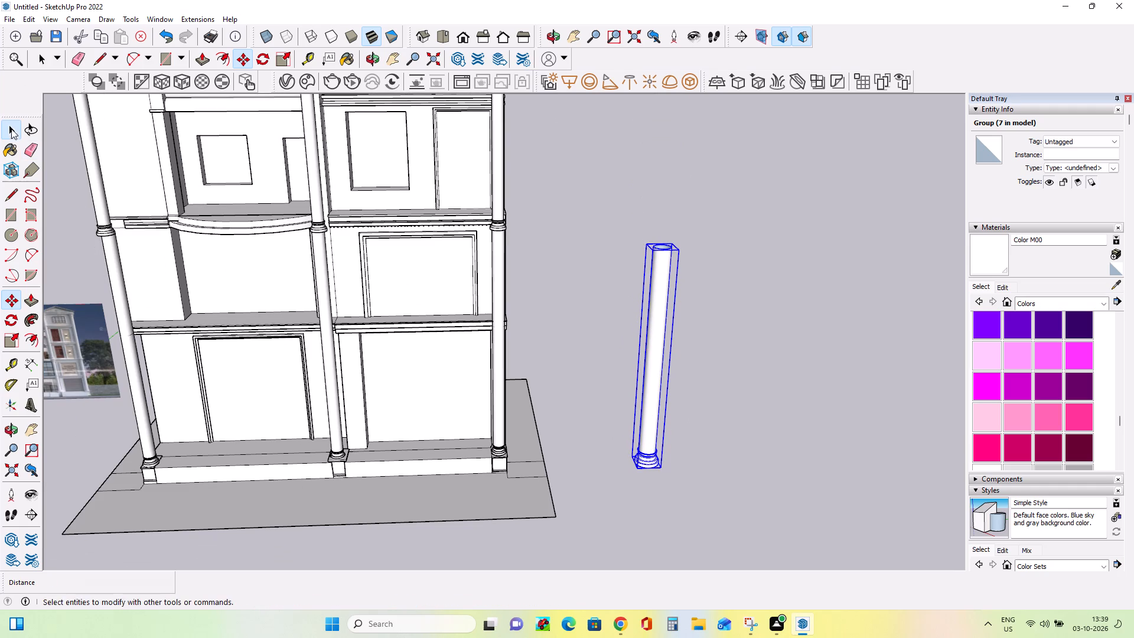
{"action": "right_click", "coordinate": [652, 405]}
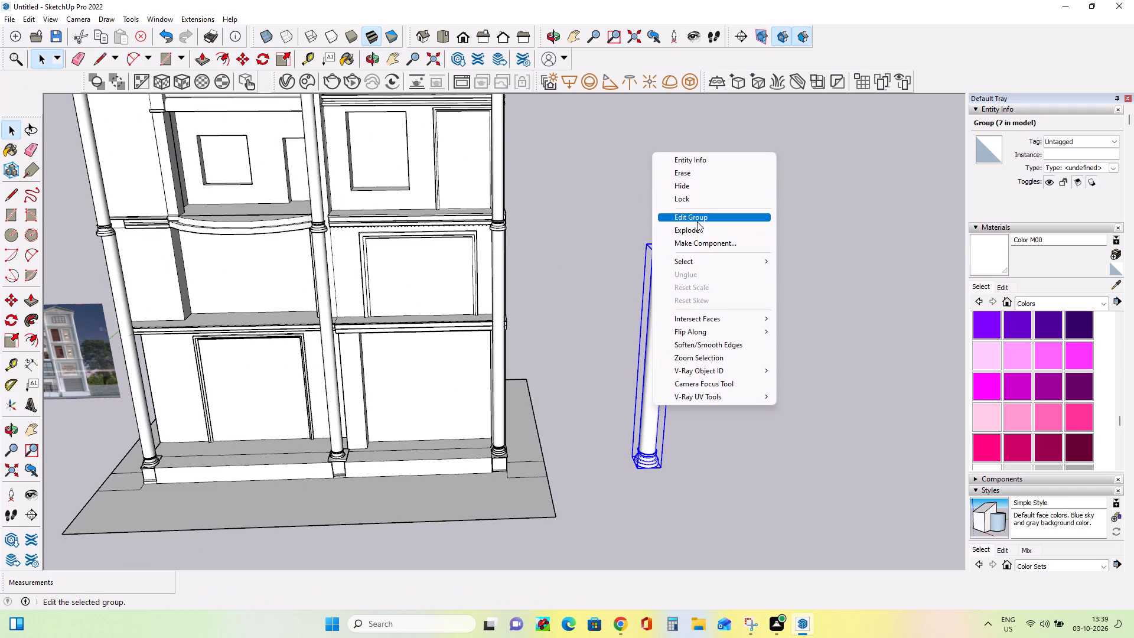
{"action": "left_click", "coordinate": [699, 230]}
{"action": "left_click", "coordinate": [657, 364]}
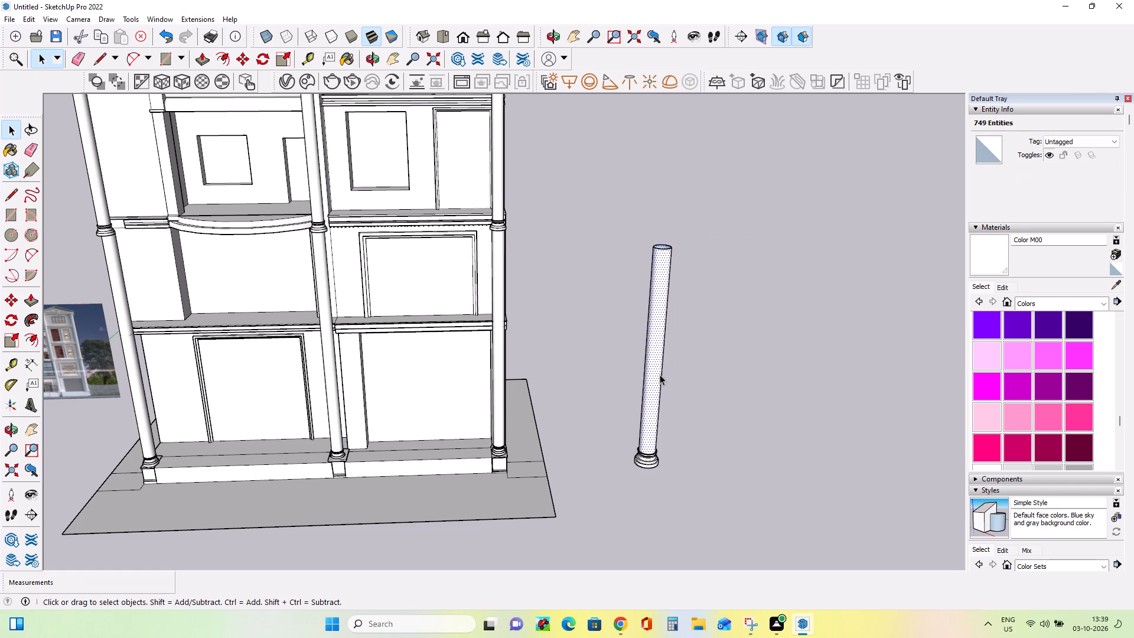
{"action": "left_click", "coordinate": [657, 382]}
{"action": "key", "text": "Delete"}
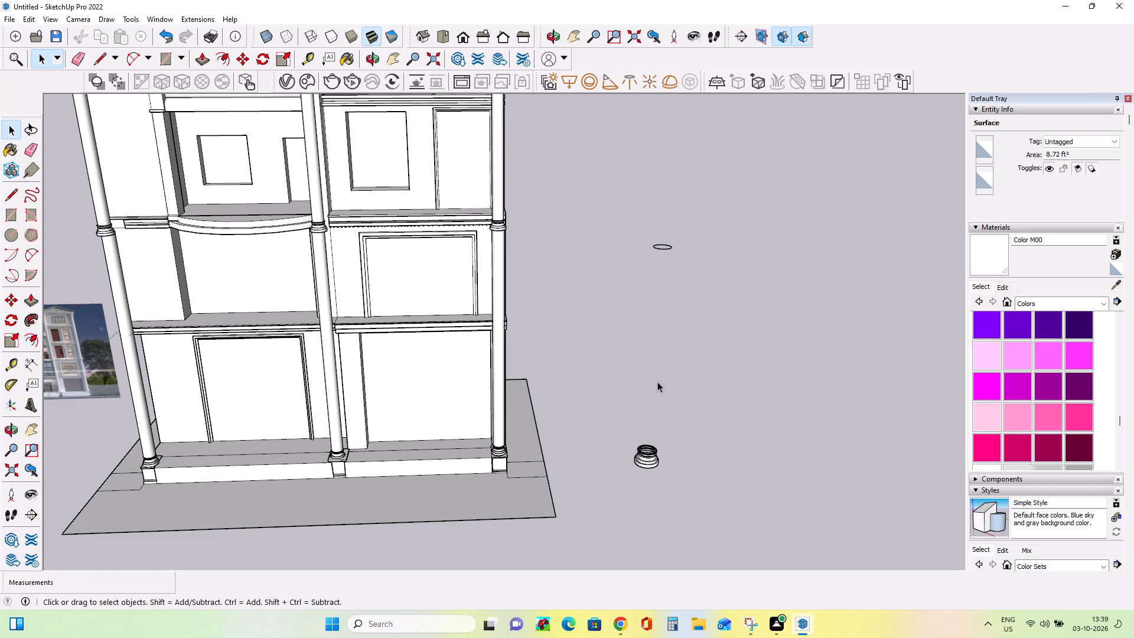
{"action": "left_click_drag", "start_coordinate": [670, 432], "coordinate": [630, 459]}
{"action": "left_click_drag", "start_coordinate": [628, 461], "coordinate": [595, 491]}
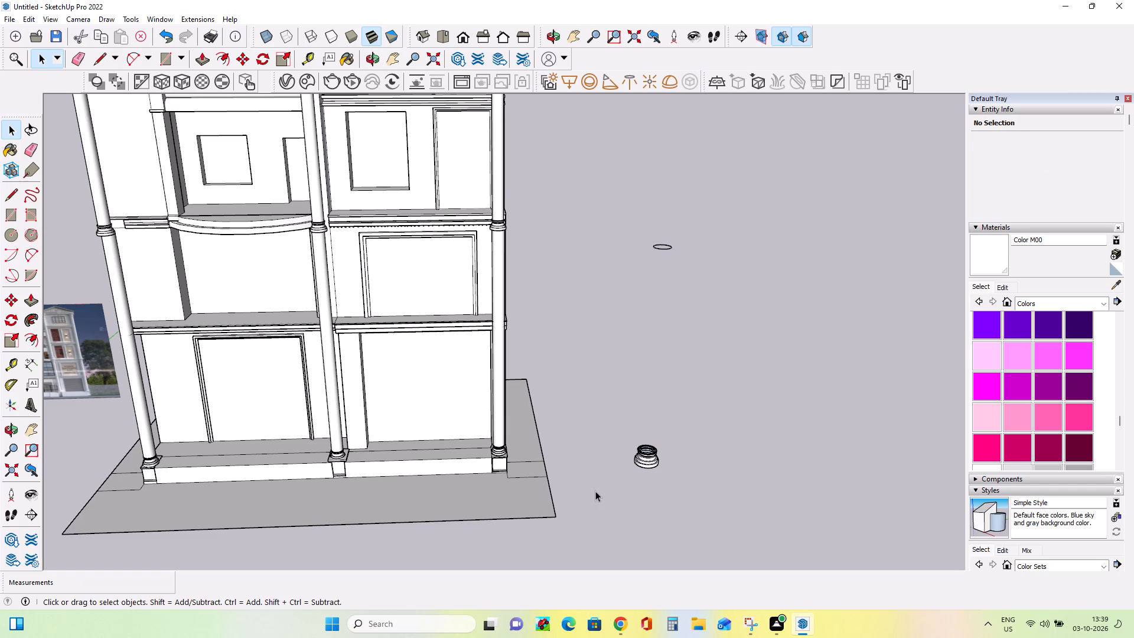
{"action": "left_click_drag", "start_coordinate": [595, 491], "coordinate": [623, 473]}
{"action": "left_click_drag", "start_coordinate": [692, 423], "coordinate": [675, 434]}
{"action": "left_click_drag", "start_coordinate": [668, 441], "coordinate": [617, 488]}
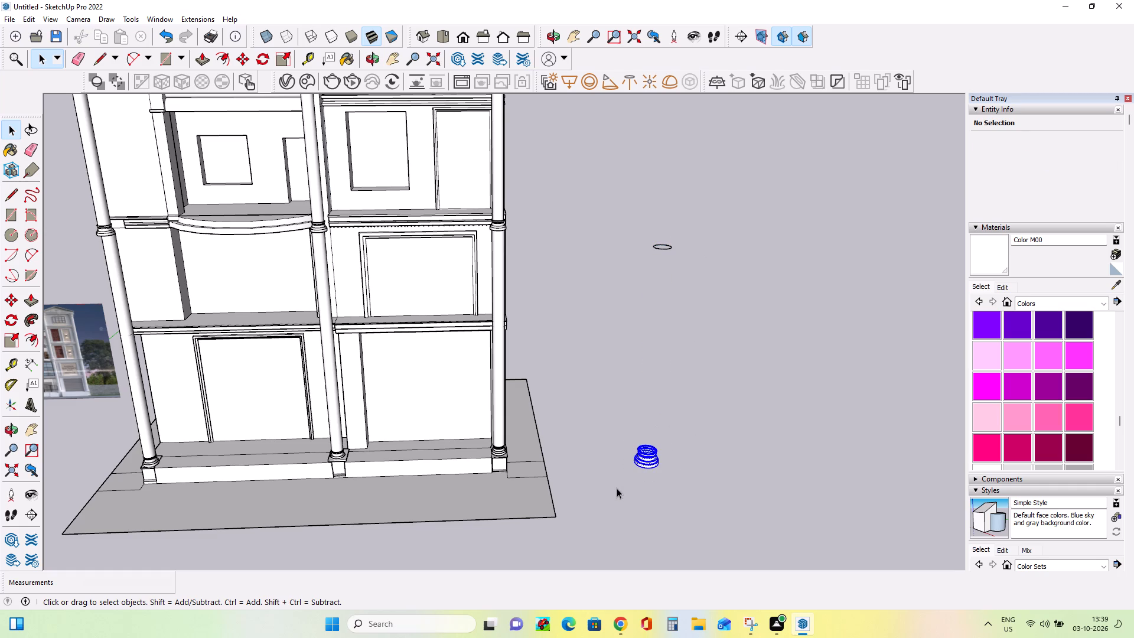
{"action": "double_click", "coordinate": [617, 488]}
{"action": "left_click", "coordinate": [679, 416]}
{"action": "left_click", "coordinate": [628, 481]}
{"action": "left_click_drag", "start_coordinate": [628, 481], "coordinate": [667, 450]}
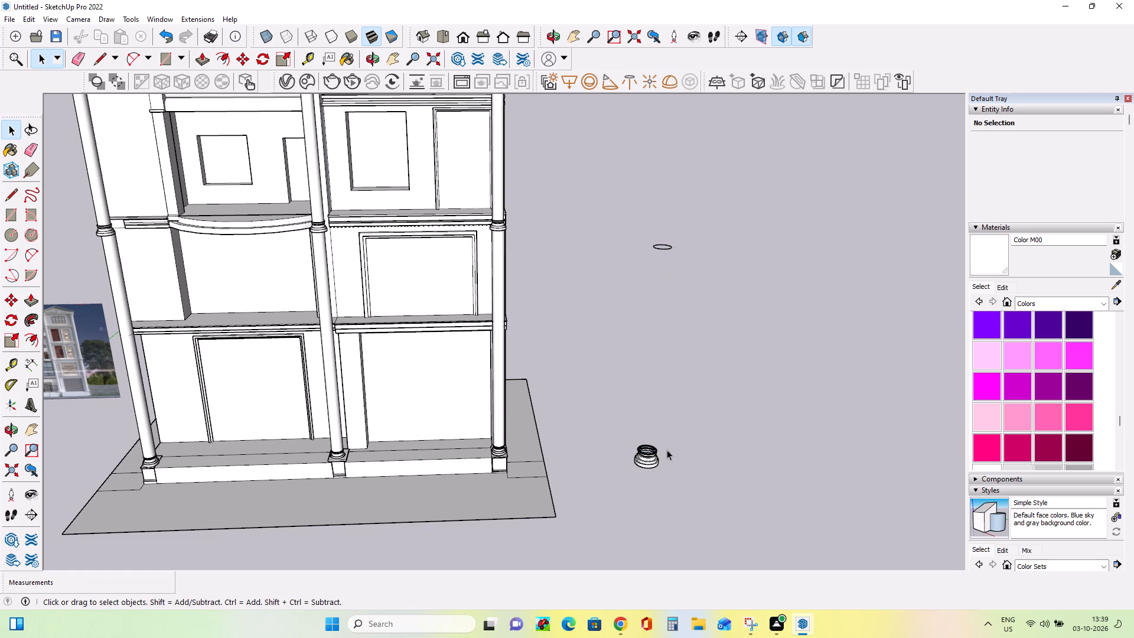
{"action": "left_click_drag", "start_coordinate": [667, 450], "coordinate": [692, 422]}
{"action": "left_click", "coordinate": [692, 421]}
Group the loose surfaces and edges of the spare column's moulded base beside the building.
{"action": "middle_click_drag", "start_coordinate": [709, 489], "coordinate": [663, 381]}
{"action": "double_click", "coordinate": [660, 306]}
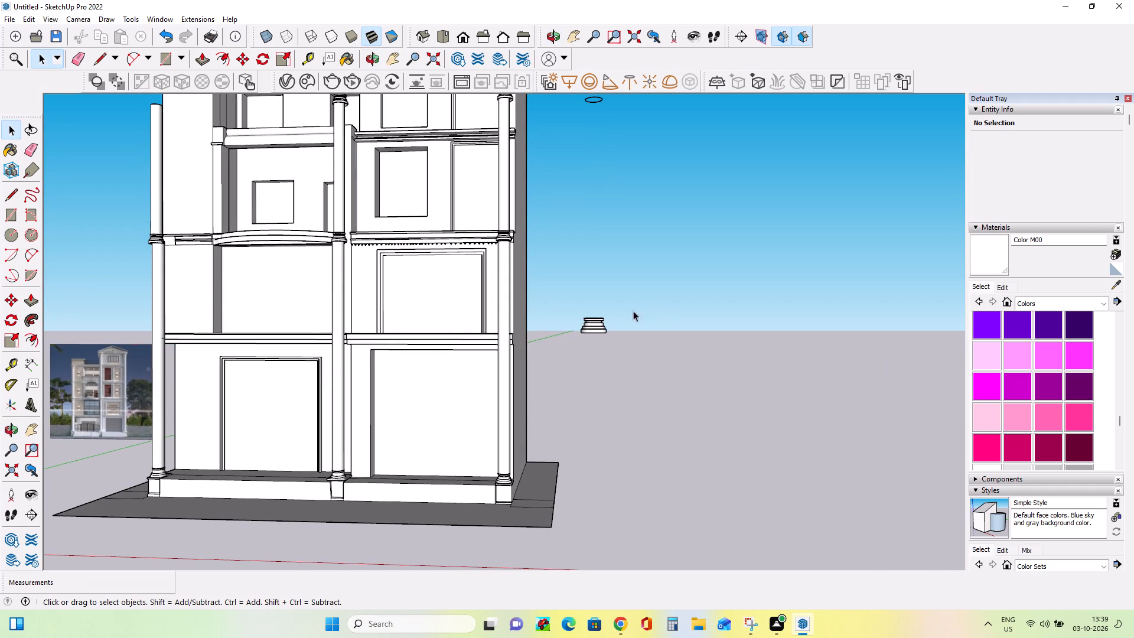
{"action": "left_click", "coordinate": [562, 346]}
{"action": "left_click_drag", "start_coordinate": [577, 369], "coordinate": [614, 287]}
{"action": "right_click", "coordinate": [596, 325]}
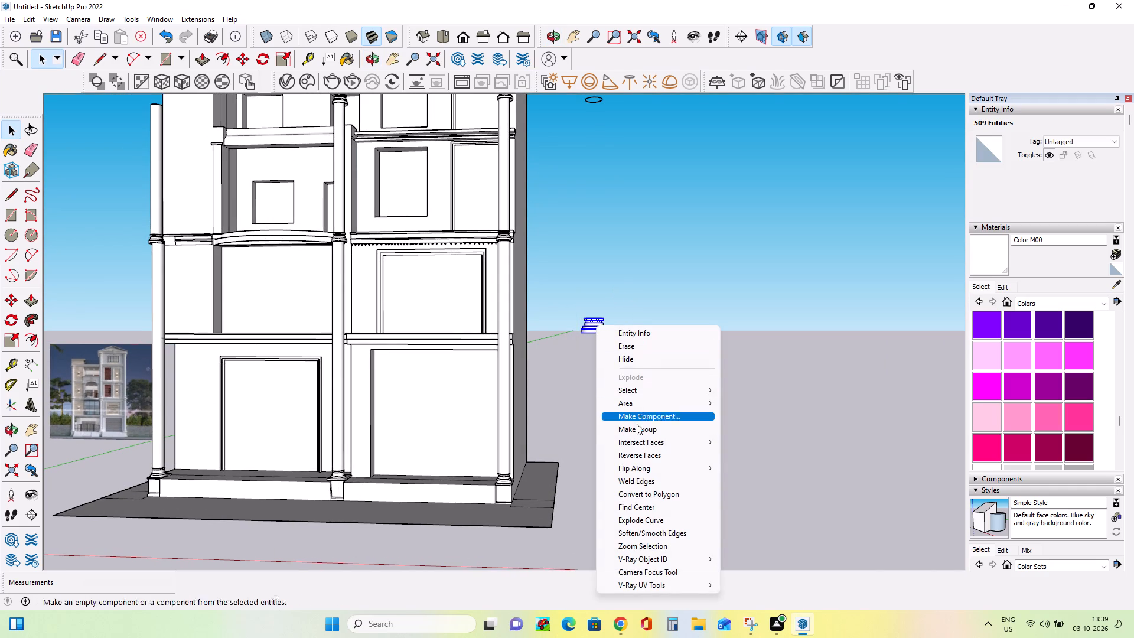
{"action": "left_click", "coordinate": [640, 435]}
Move the grouped moulding about 21' 3 9/16" onto the top of the outer column beside the gable.
{"action": "middle_click_drag", "start_coordinate": [639, 381], "coordinate": [752, 581]}
{"action": "scroll", "coordinate": [743, 571], "scroll_direction": "down", "scroll_amount": 2}
{"action": "scroll", "coordinate": [719, 406], "scroll_direction": "down", "scroll_amount": 9}
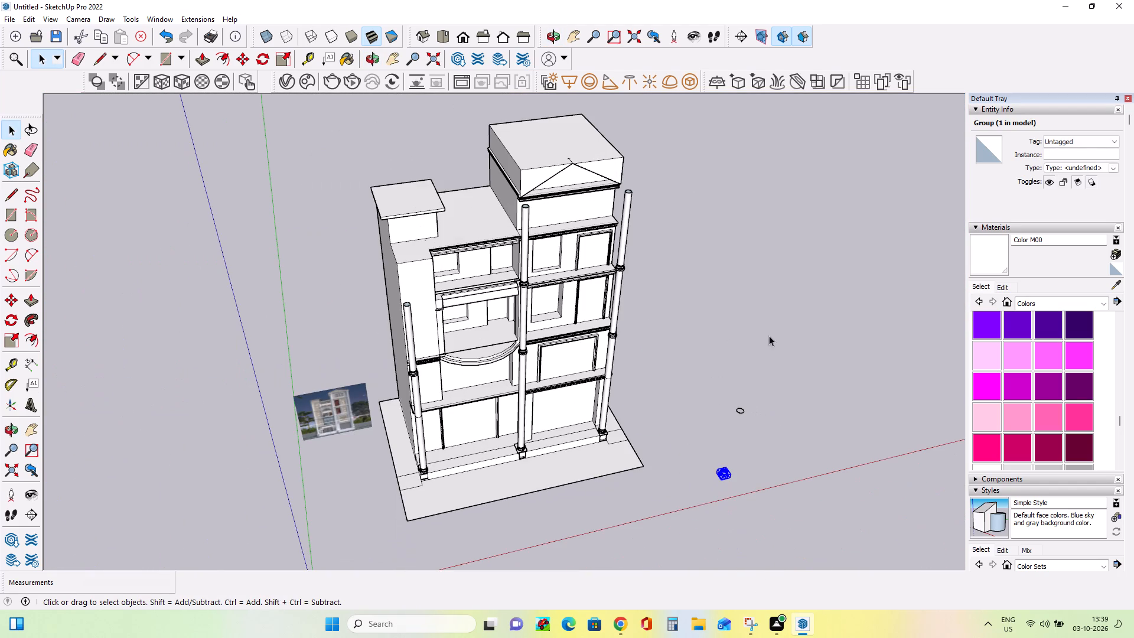
{"action": "left_click", "coordinate": [9, 305]}
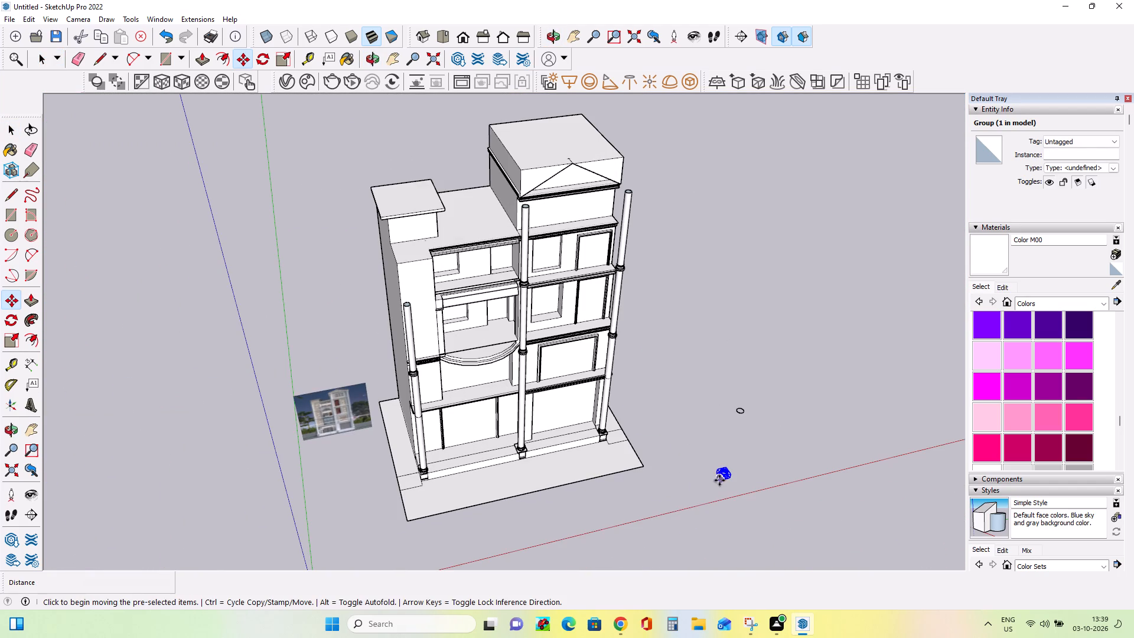
{"action": "left_click", "coordinate": [720, 481]}
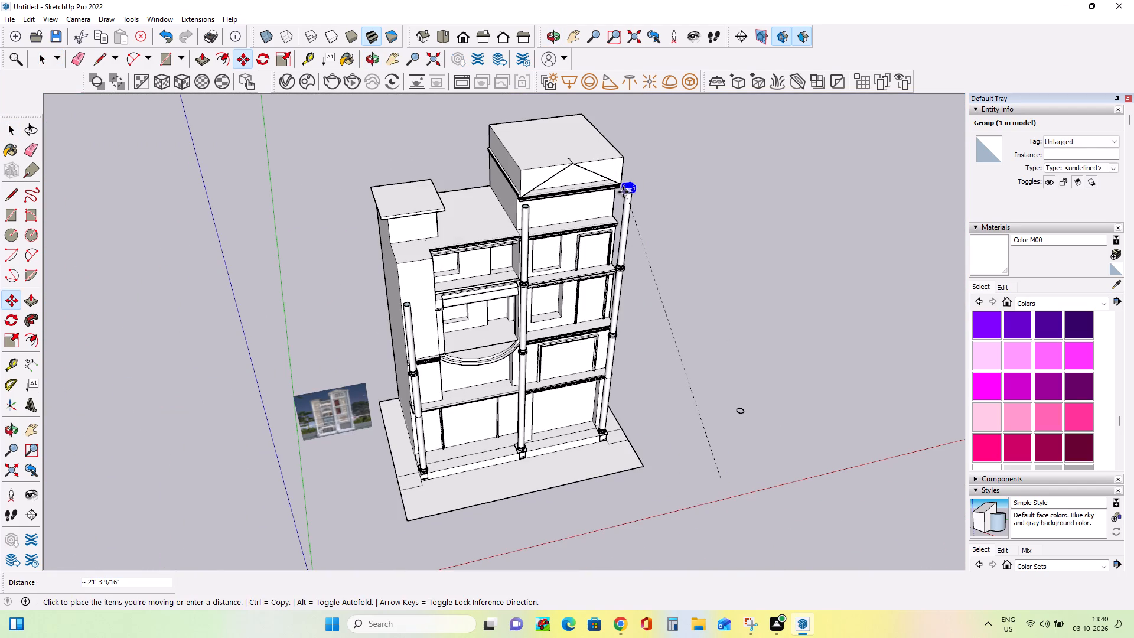
{"action": "left_click", "coordinate": [623, 192]}
Nudge the moulding into line with the outer column's shaft, finishing with a move of about 5 13/16".
{"action": "scroll", "coordinate": [634, 187], "scroll_direction": "up", "scroll_amount": 16}
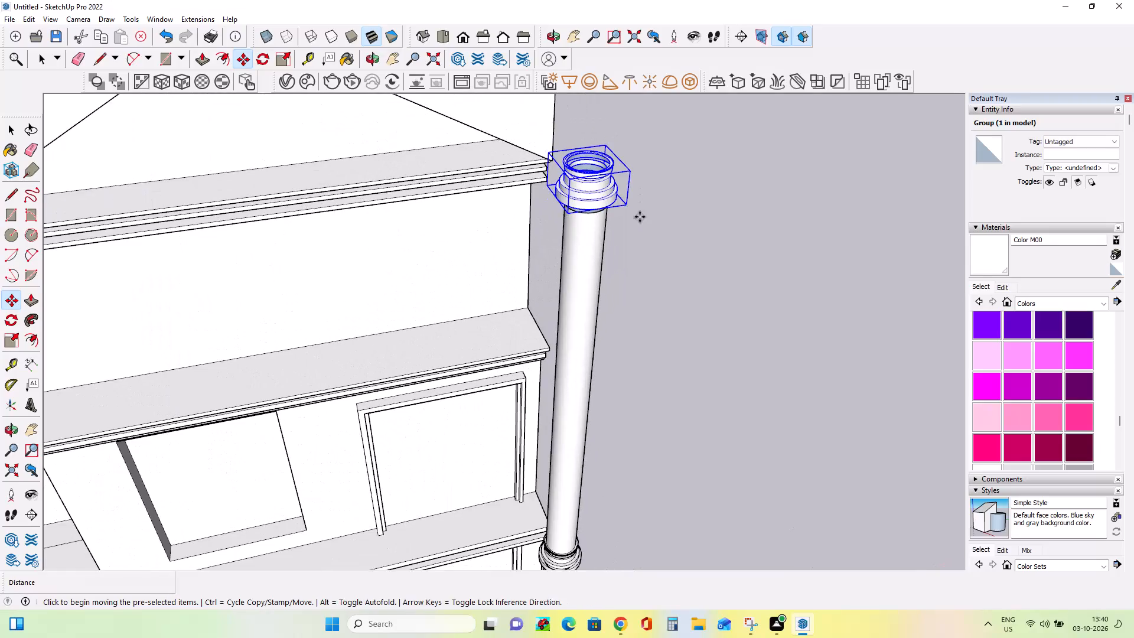
{"action": "middle_click_drag", "start_coordinate": [639, 217], "coordinate": [576, 155]}
{"action": "double_click", "coordinate": [552, 142]}
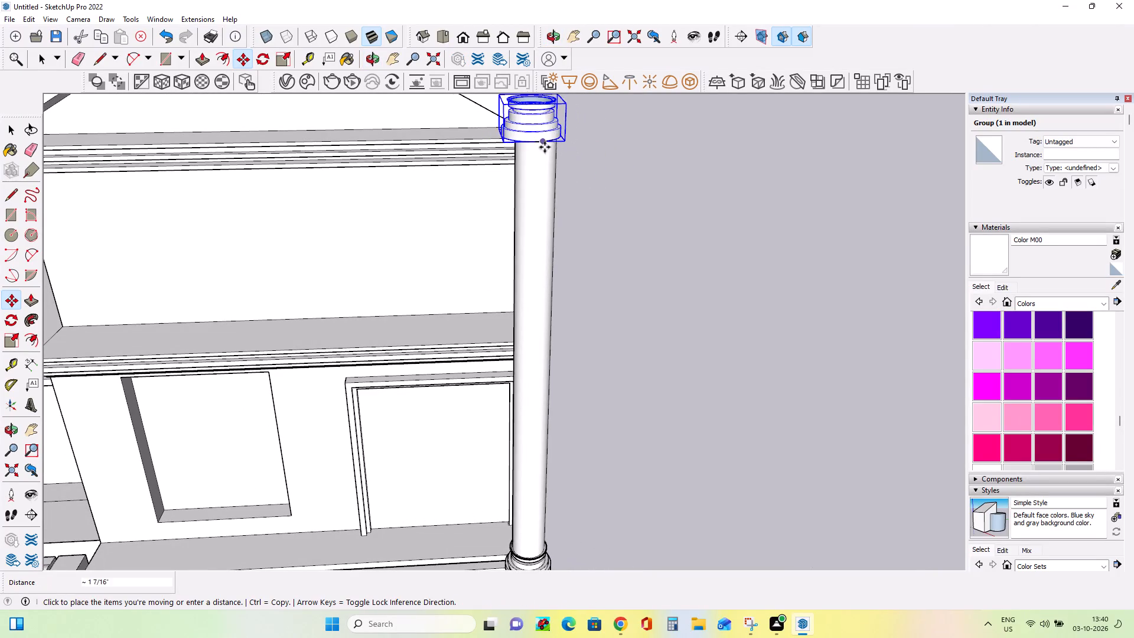
{"action": "left_click", "coordinate": [550, 145]}
{"action": "left_click", "coordinate": [544, 136]}
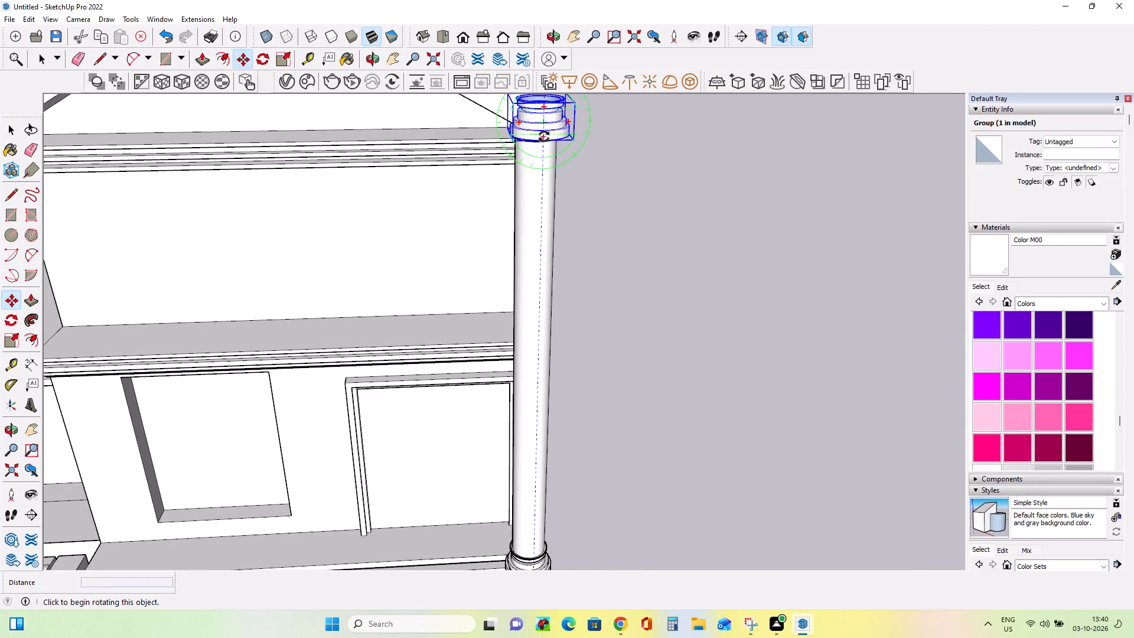
{"action": "key", "text": "Escape"}
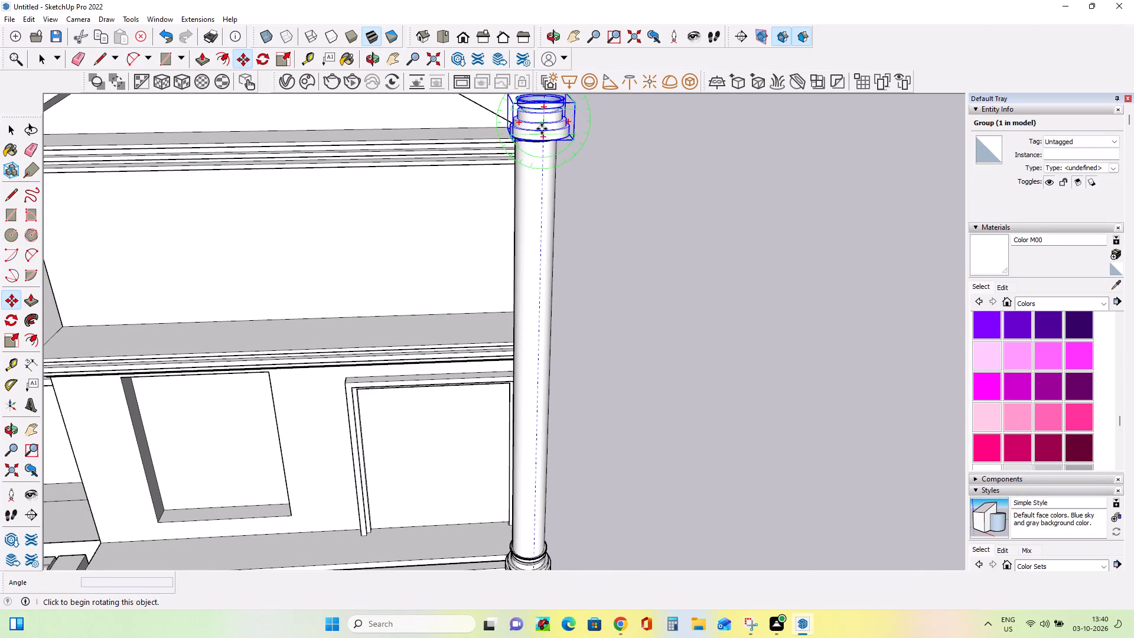
{"action": "left_click", "coordinate": [540, 115]}
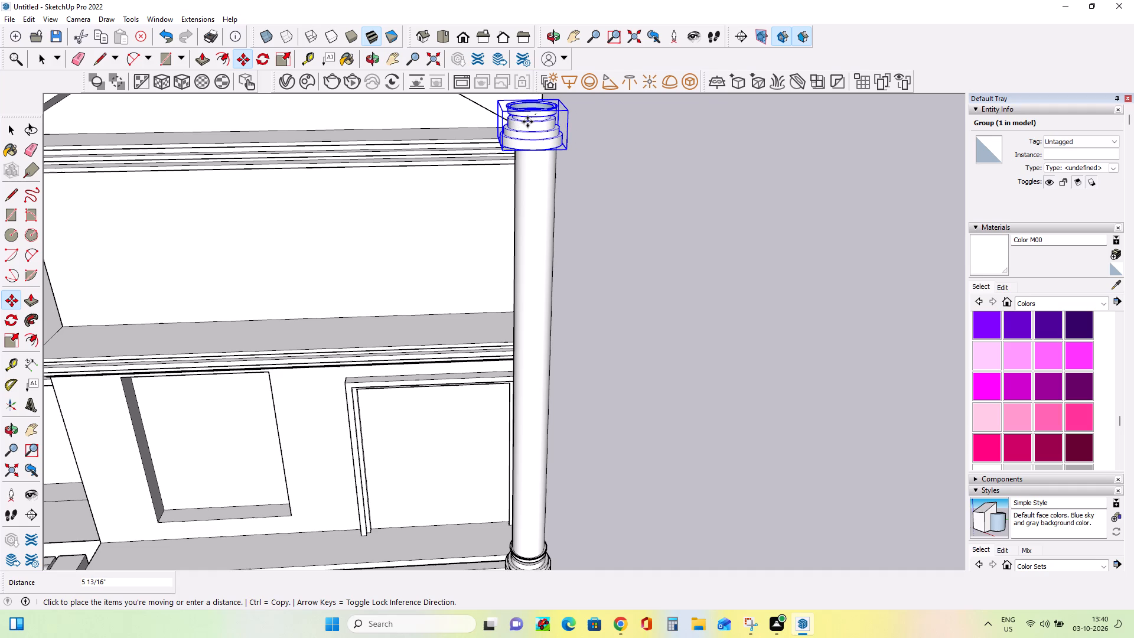
{"action": "left_click", "coordinate": [529, 122]}
Copy the capital moulding horizontally about 7' 4 5/8" onto the top of the middle column.
{"action": "scroll", "coordinate": [621, 189], "scroll_direction": "down", "scroll_amount": 6}
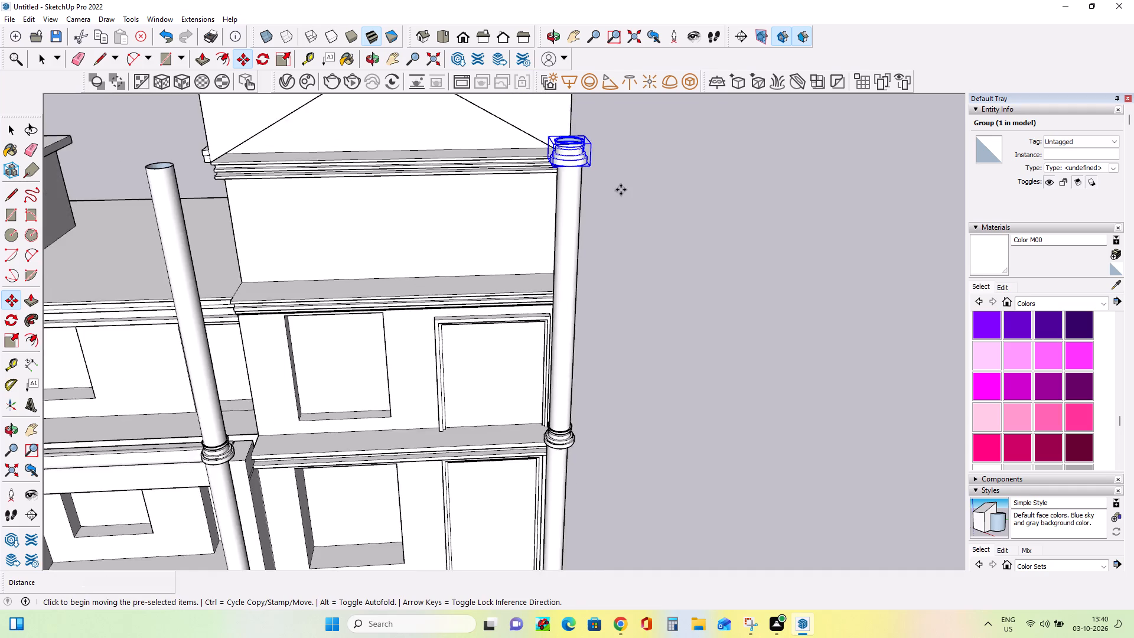
{"action": "scroll", "coordinate": [621, 190], "scroll_direction": "down", "scroll_amount": 7}
{"action": "middle_click_drag", "start_coordinate": [571, 235], "coordinate": [599, 187]}
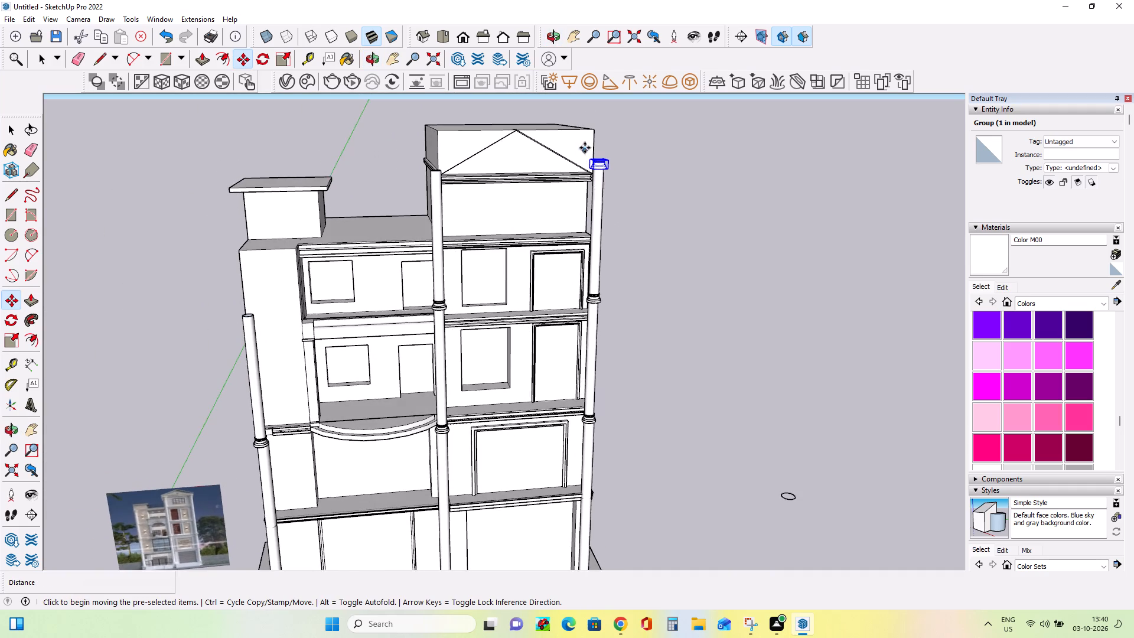
{"action": "scroll", "coordinate": [585, 148], "scroll_direction": "up", "scroll_amount": 7}
{"action": "left_click", "coordinate": [597, 187]}
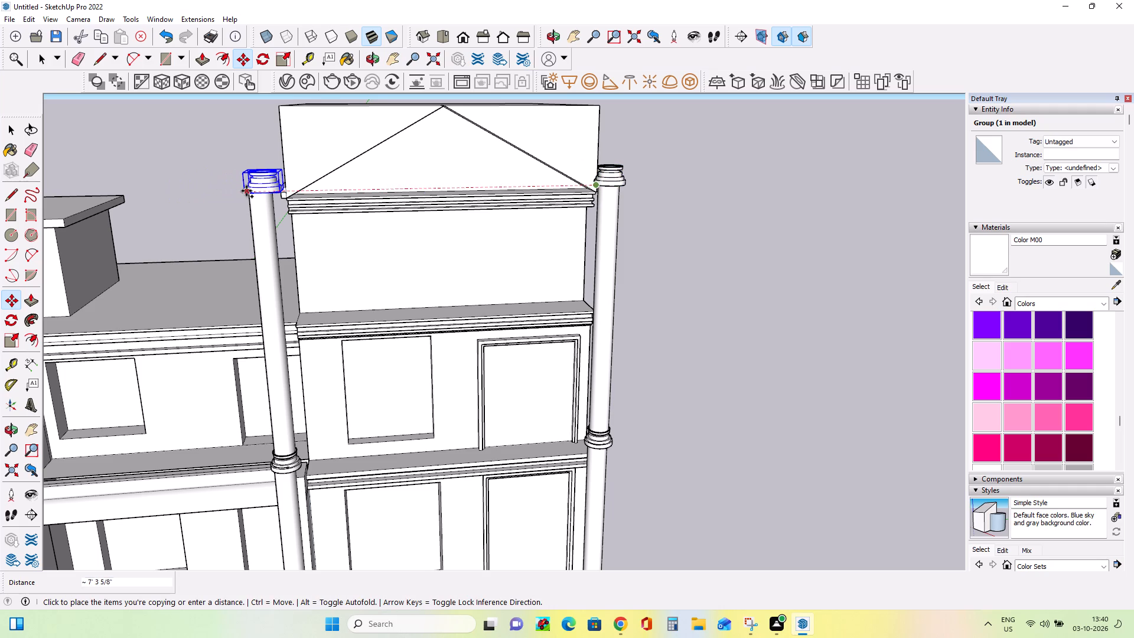
{"action": "left_click", "coordinate": [243, 191]}
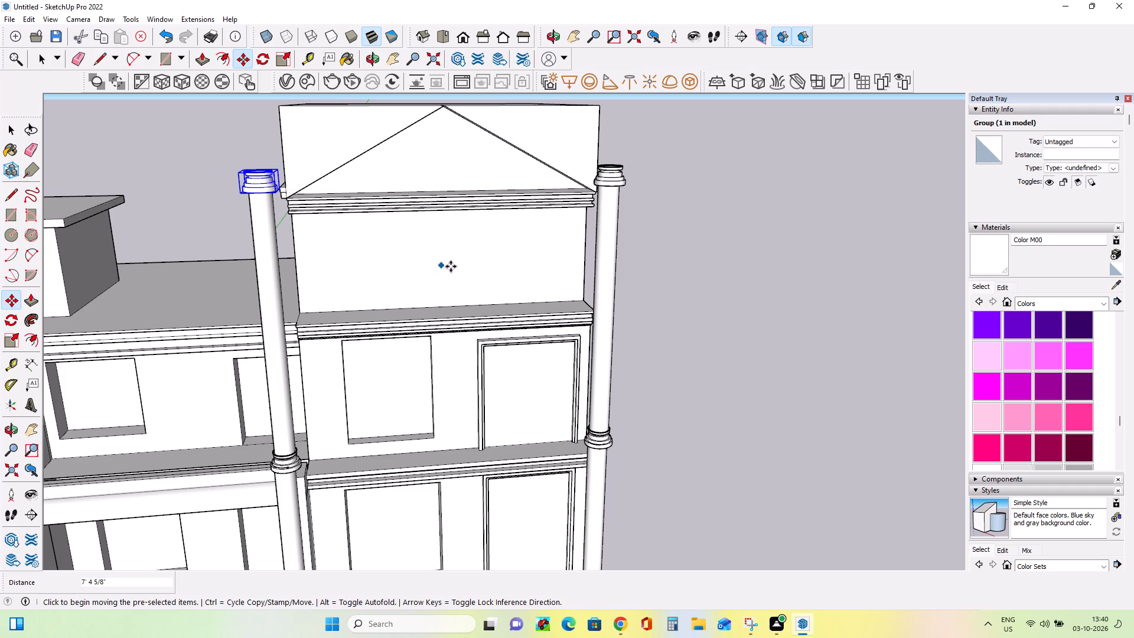
Shift the copied moulding about 4 13/16" sideways over the top of the middle column, checking it from the side.
{"action": "scroll", "coordinate": [452, 266], "scroll_direction": "down", "scroll_amount": 9}
{"action": "scroll", "coordinate": [324, 350], "scroll_direction": "up", "scroll_amount": 2}
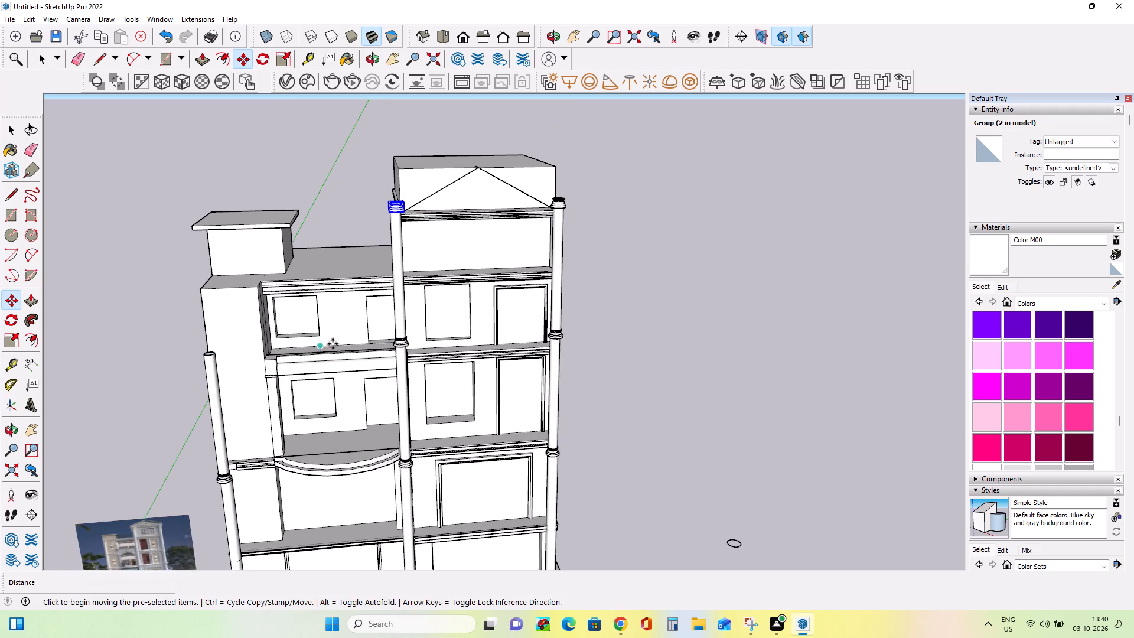
{"action": "scroll", "coordinate": [347, 336], "scroll_direction": "down", "scroll_amount": 3}
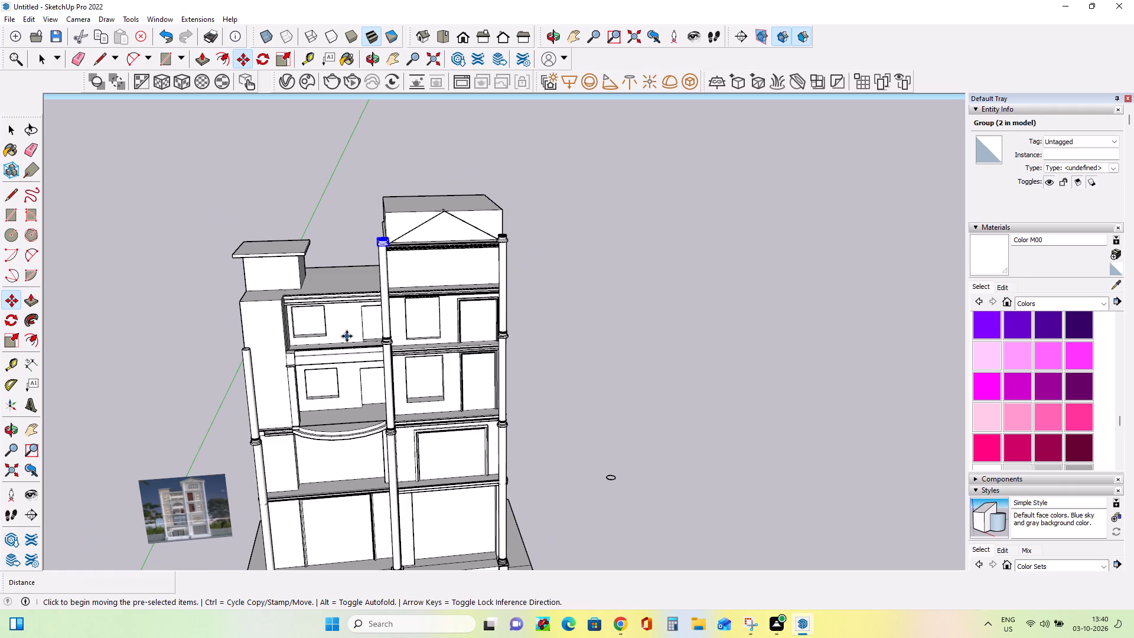
{"action": "middle_click_drag", "start_coordinate": [403, 323], "coordinate": [470, 248]}
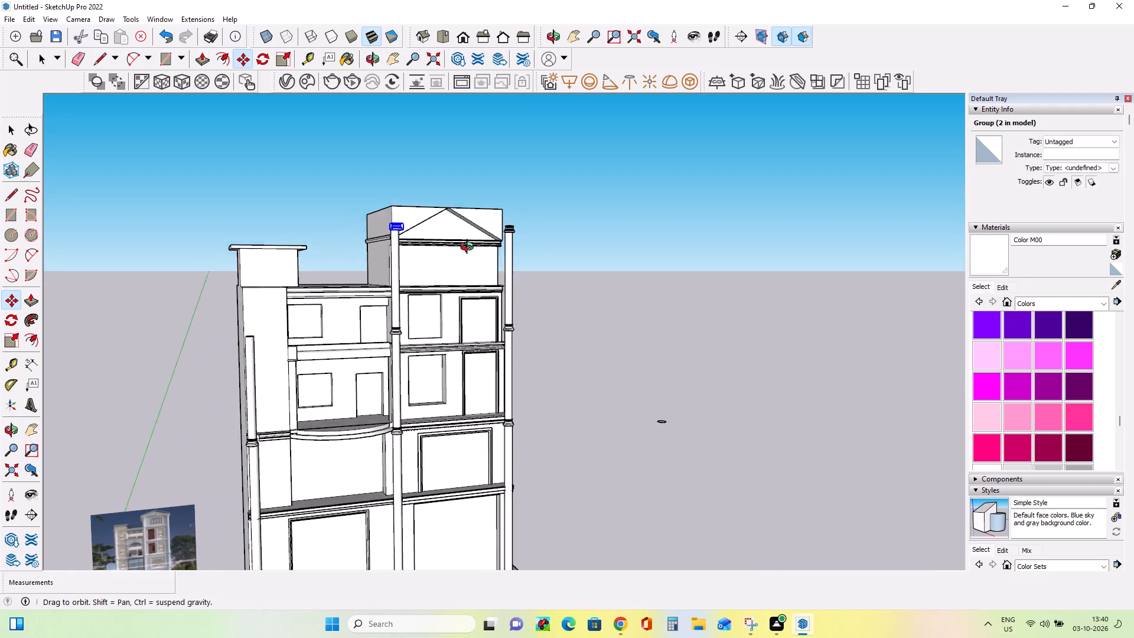
{"action": "middle_click_drag", "start_coordinate": [470, 248], "coordinate": [470, 247]}
{"action": "scroll", "coordinate": [486, 238], "scroll_direction": "up", "scroll_amount": 8}
{"action": "middle_click_drag", "start_coordinate": [535, 255], "coordinate": [487, 275]}
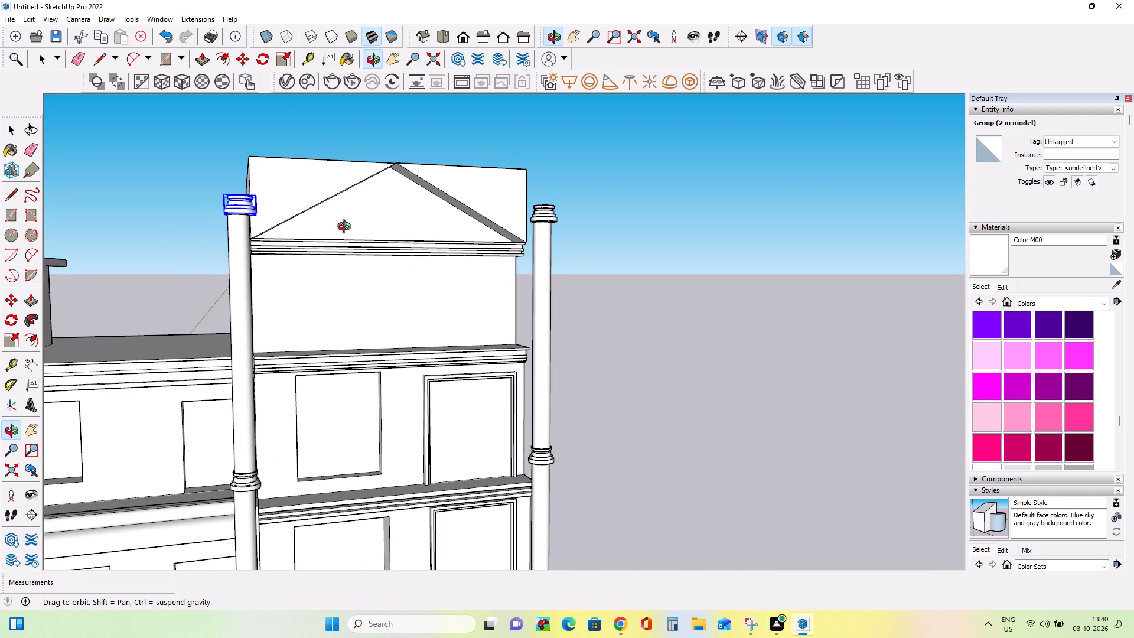
{"action": "middle_click_drag", "start_coordinate": [256, 245], "coordinate": [250, 347]}
{"action": "middle_click_drag", "start_coordinate": [236, 285], "coordinate": [268, 263]}
{"action": "middle_click_drag", "start_coordinate": [273, 261], "coordinate": [415, 197]}
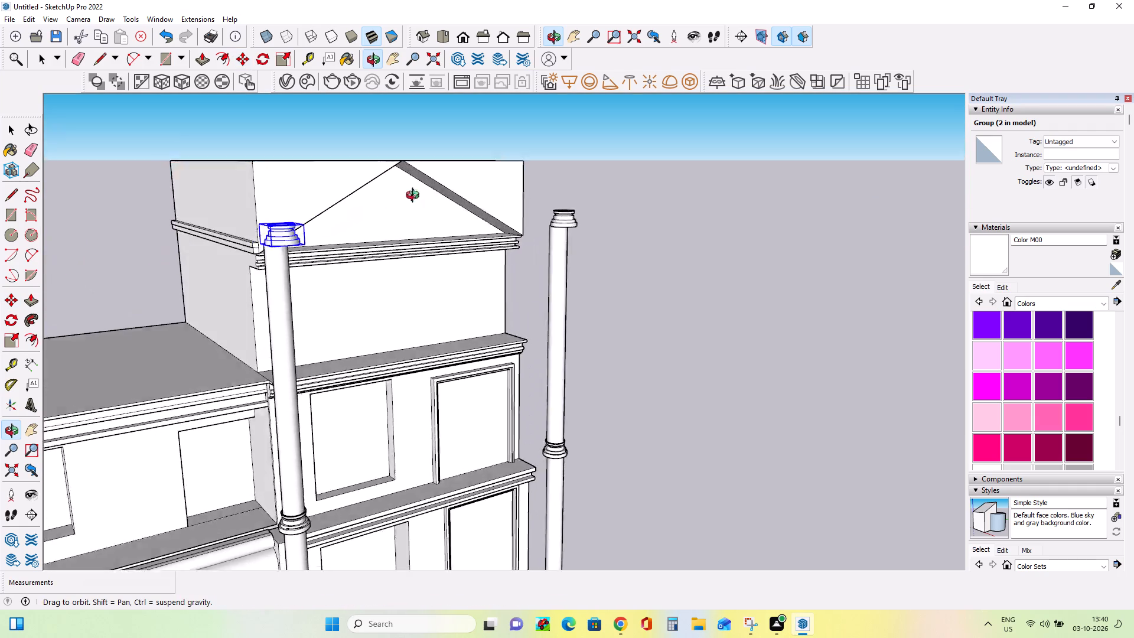
{"action": "middle_click_drag", "start_coordinate": [415, 197], "coordinate": [497, 174]}
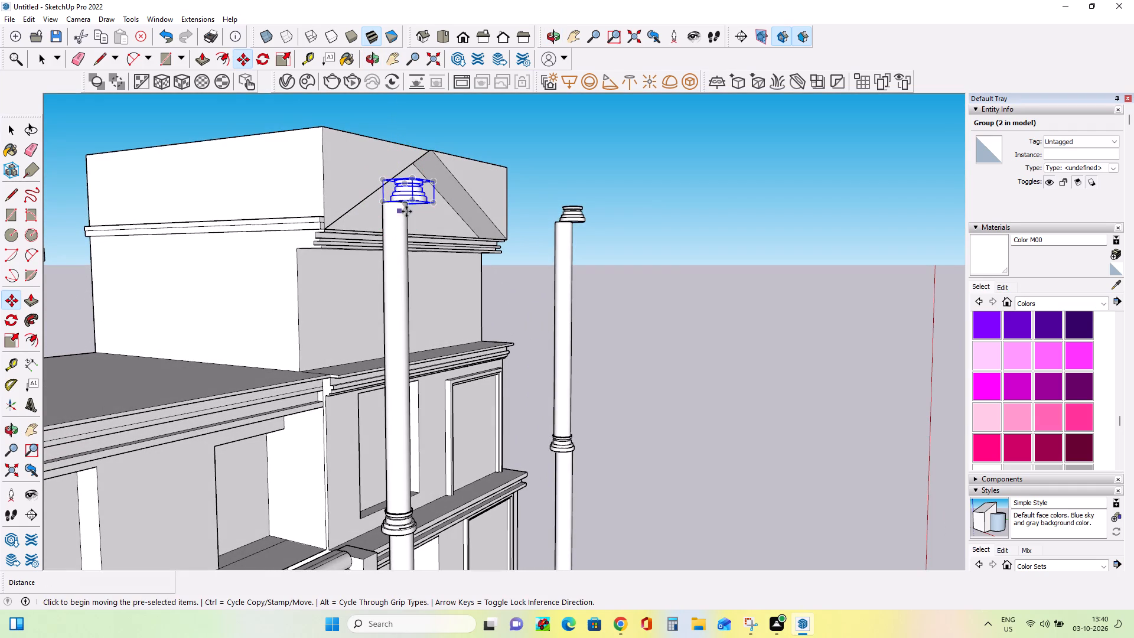
{"action": "left_click", "coordinate": [423, 203]}
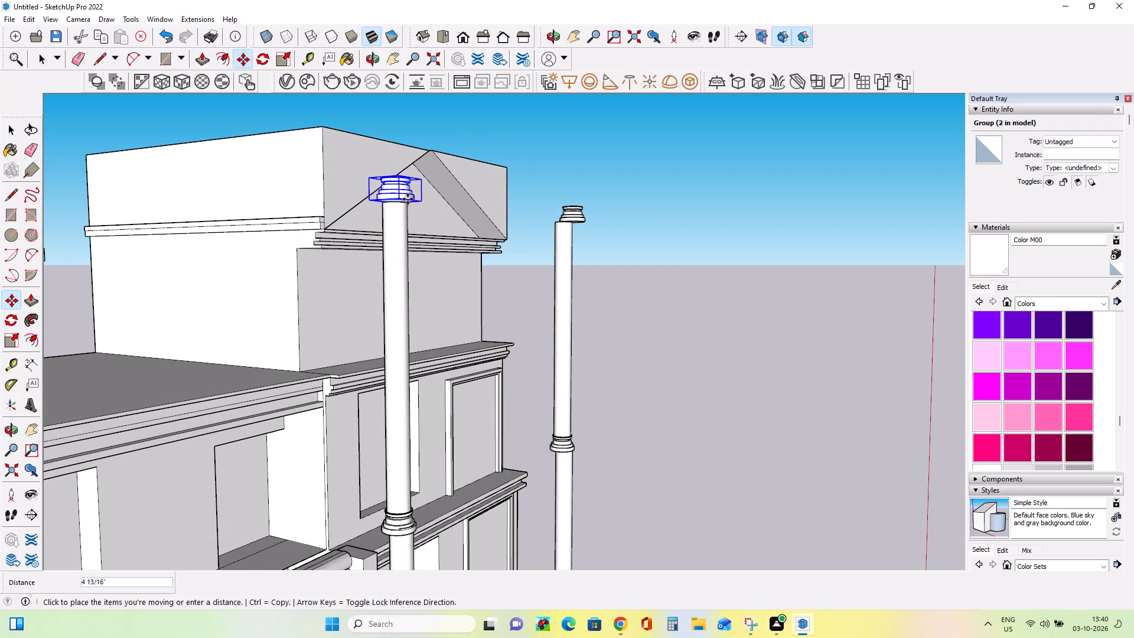
{"action": "left_click", "coordinate": [408, 199]}
Centre the moulding on the middle column's shaft with successive small moves, the last about 7/8".
{"action": "middle_click_drag", "start_coordinate": [439, 220], "coordinate": [34, 288]}
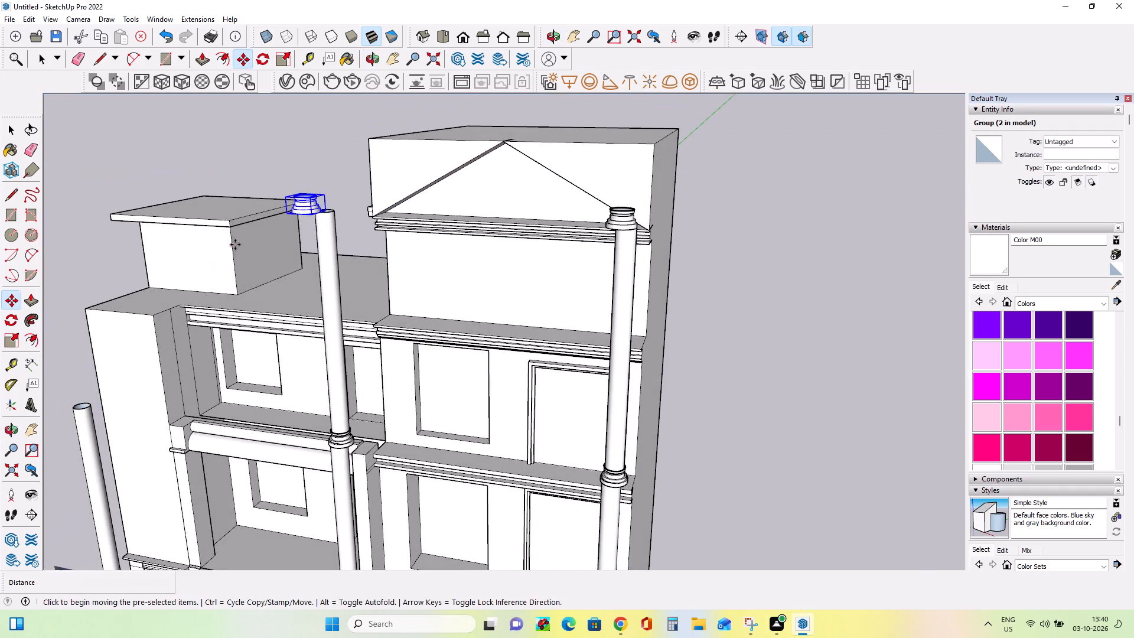
{"action": "middle_click_drag", "start_coordinate": [439, 184], "coordinate": [379, 295]}
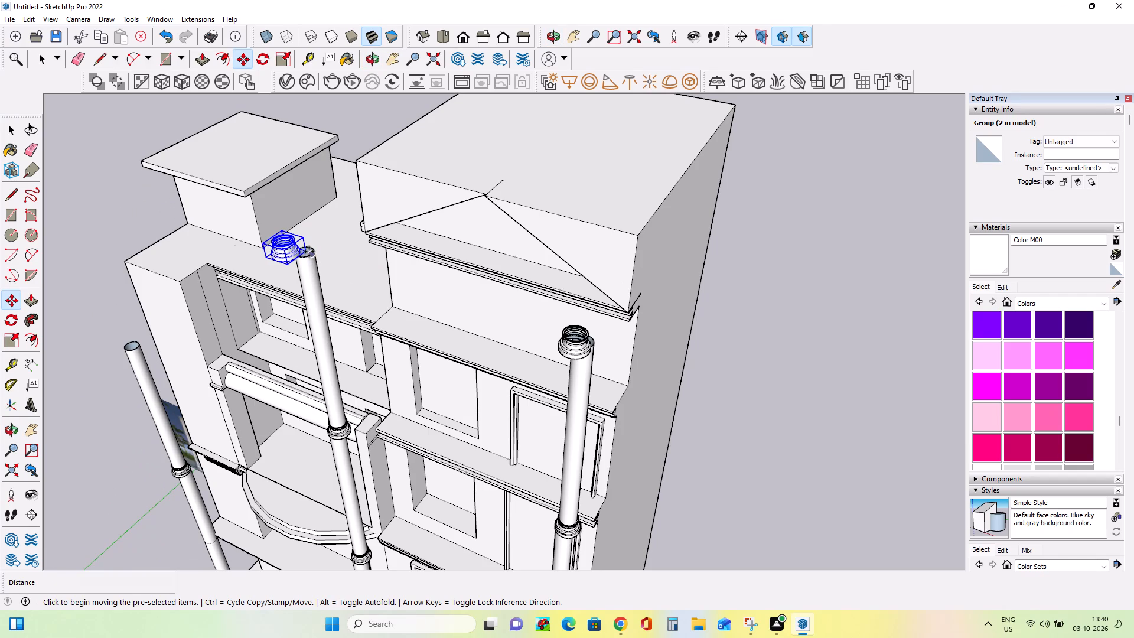
{"action": "left_click", "coordinate": [309, 252]}
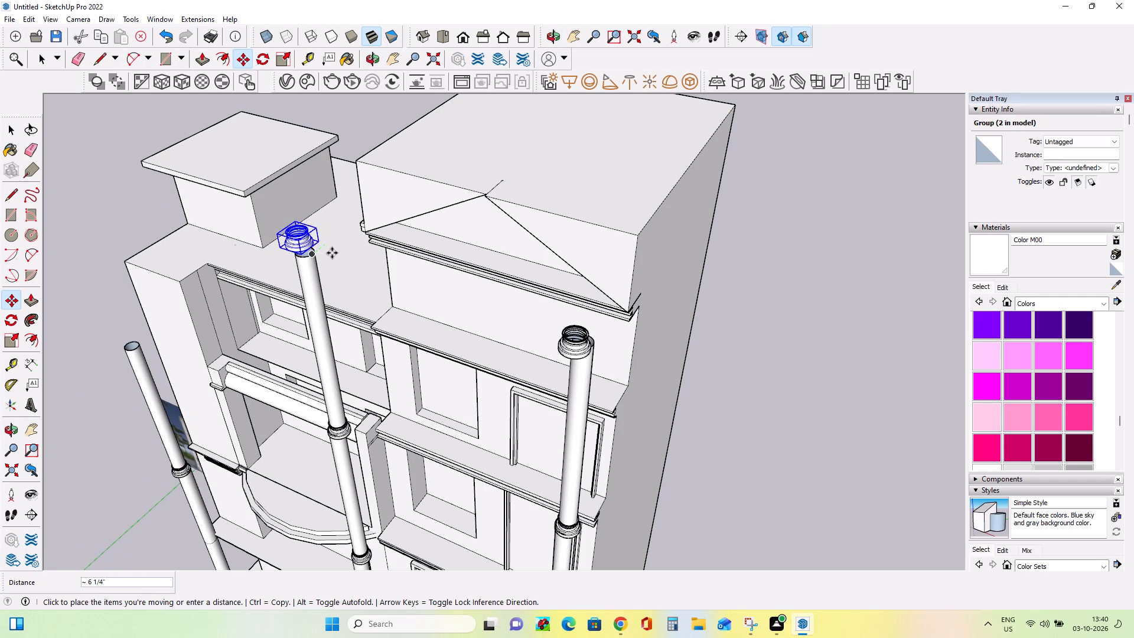
{"action": "left_click", "coordinate": [333, 254]}
{"action": "middle_click_drag", "start_coordinate": [309, 328], "coordinate": [395, 164]}
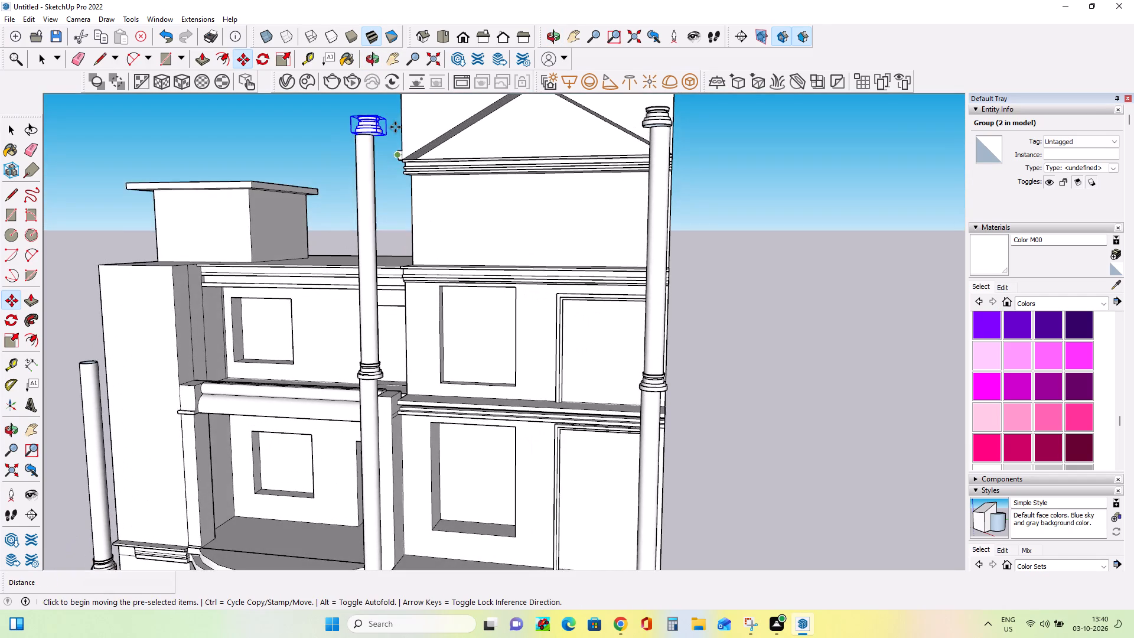
{"action": "scroll", "coordinate": [361, 132], "scroll_direction": "up", "scroll_amount": 11}
{"action": "middle_click_drag", "start_coordinate": [364, 158], "coordinate": [509, 285]}
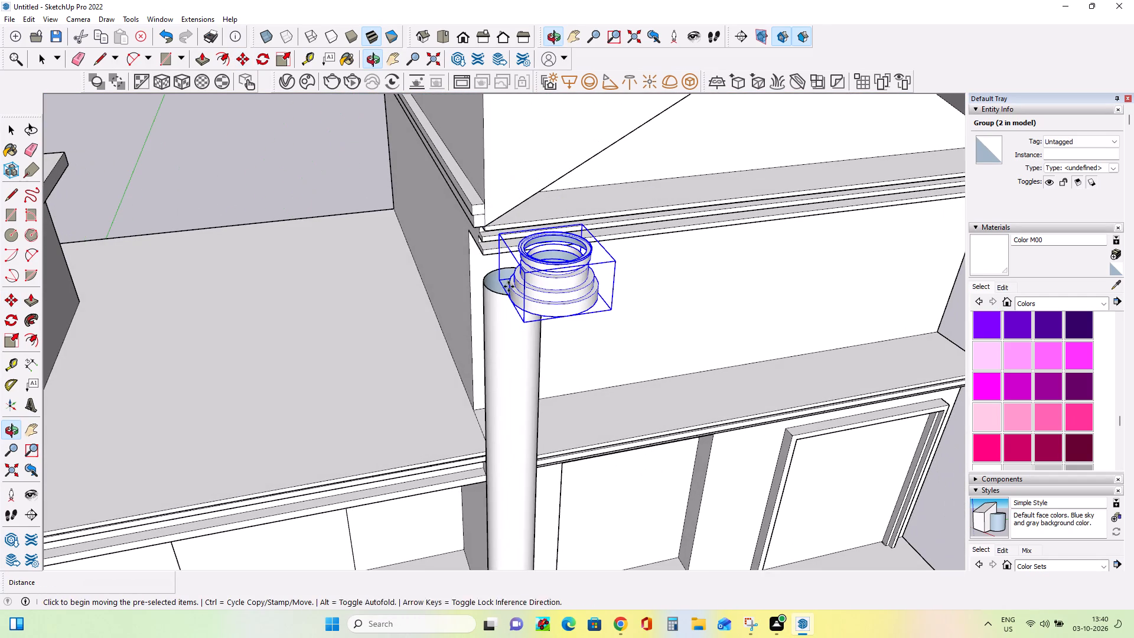
{"action": "left_click", "coordinate": [517, 291]}
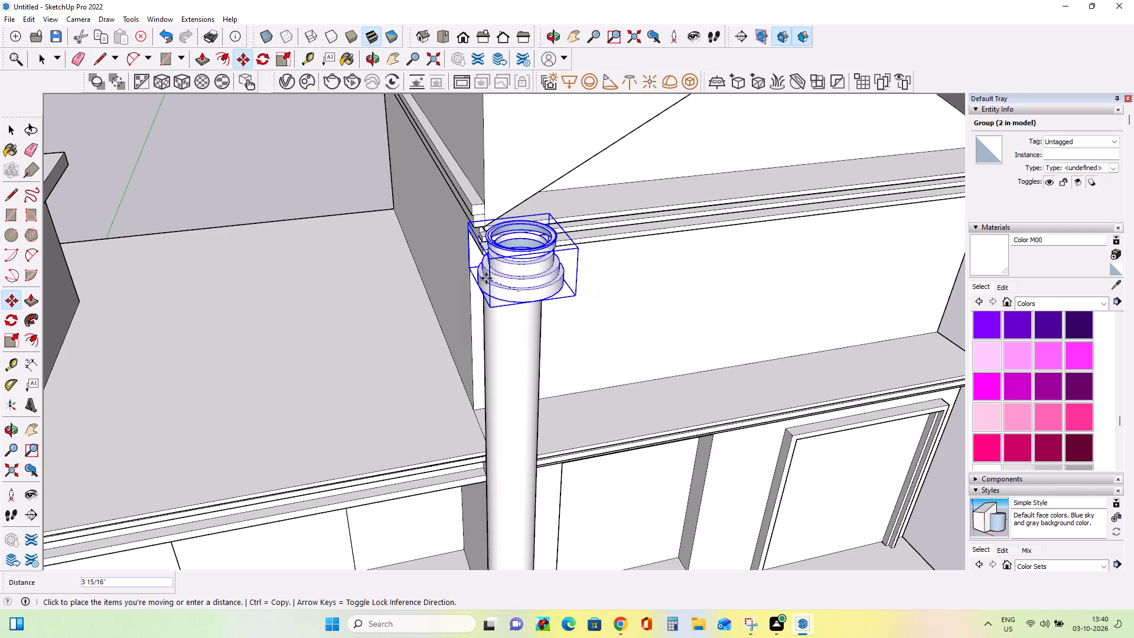
{"action": "double_click", "coordinate": [486, 278]}
{"action": "middle_click_drag", "start_coordinate": [552, 326], "coordinate": [546, 295]}
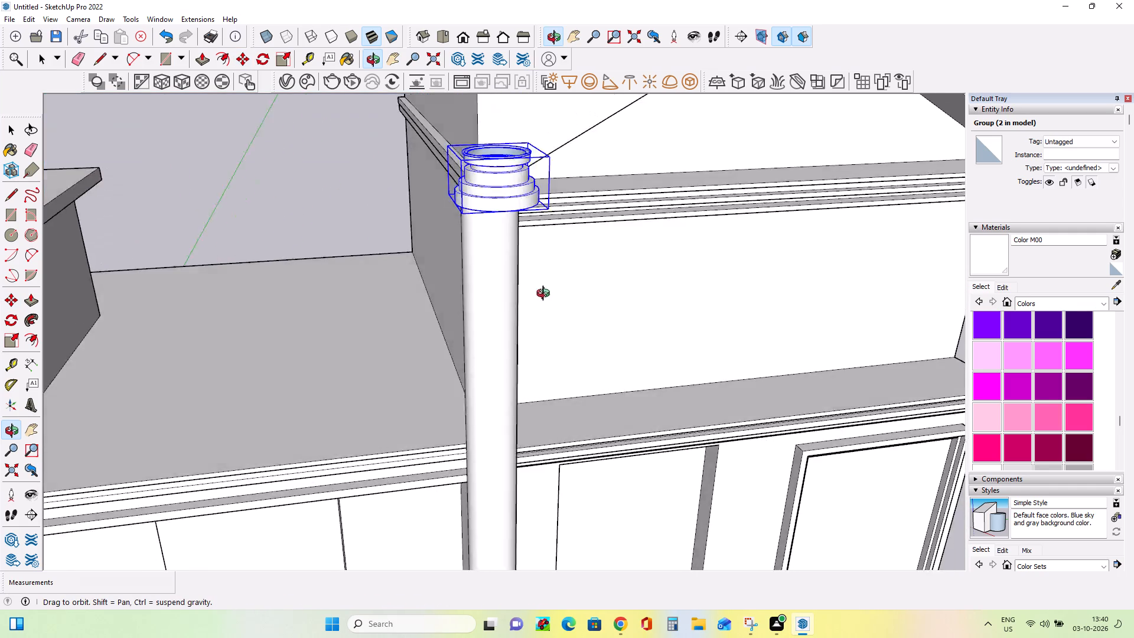
{"action": "middle_click_drag", "start_coordinate": [546, 295], "coordinate": [692, 416]}
{"action": "left_click", "coordinate": [669, 405]}
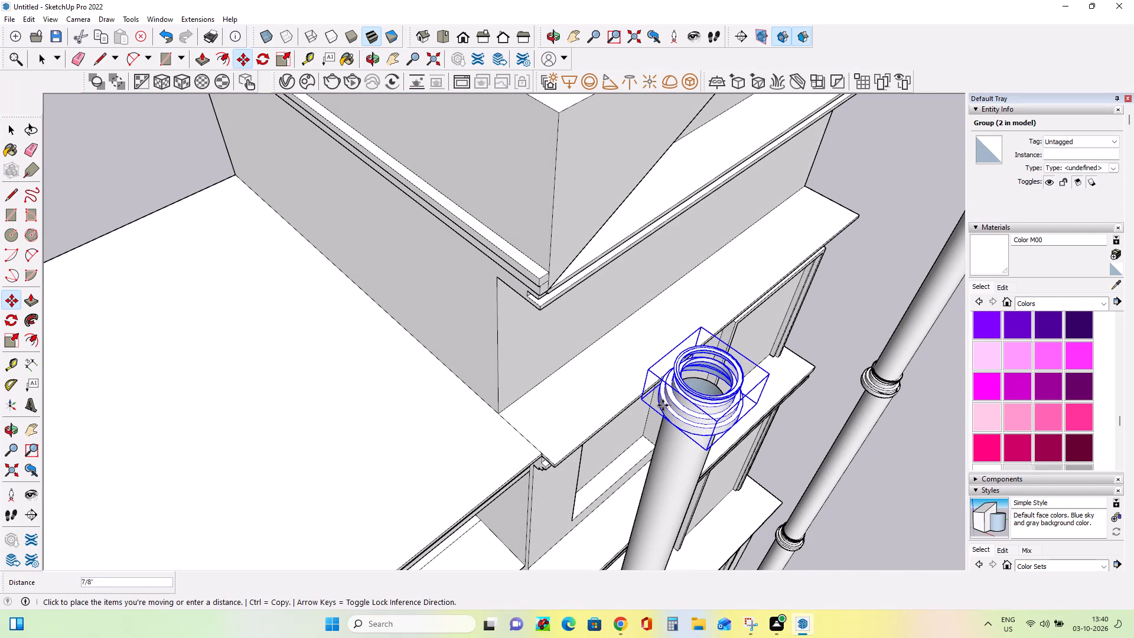
{"action": "left_click", "coordinate": [660, 408]}
Shift the capital moulding on the gable's outer column 7 3/4" horizontally to adjust its position over the shaft.
{"action": "middle_click_drag", "start_coordinate": [743, 441], "coordinate": [633, 343]}
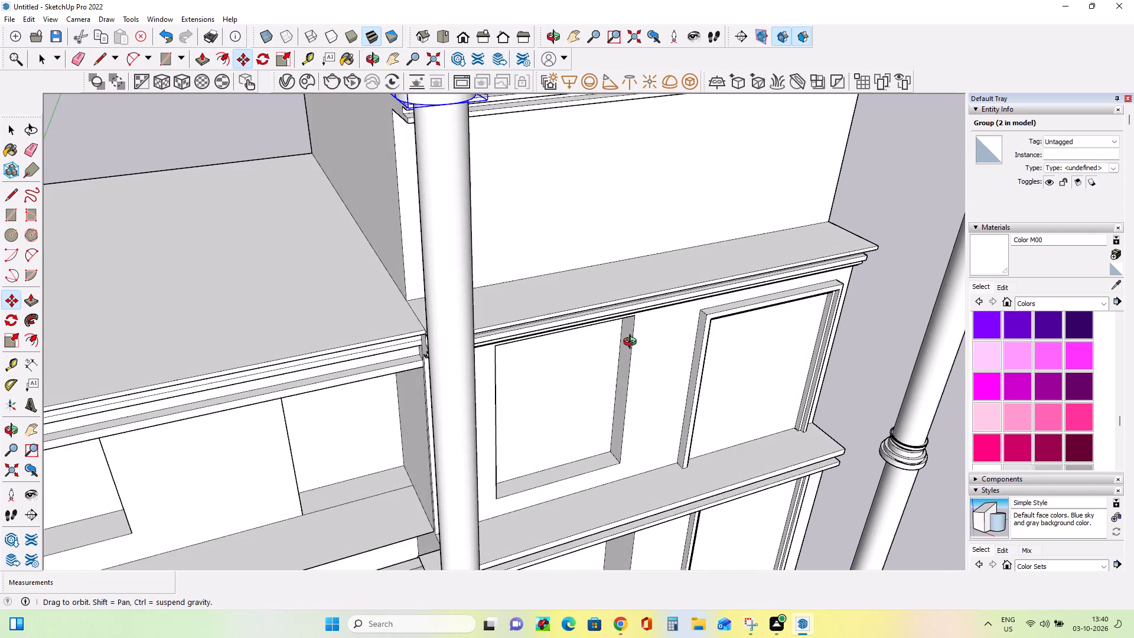
{"action": "middle_click_drag", "start_coordinate": [633, 343], "coordinate": [609, 382]}
{"action": "scroll", "coordinate": [609, 382], "scroll_direction": "down", "scroll_amount": 8}
{"action": "middle_click_drag", "start_coordinate": [862, 370], "coordinate": [770, 304]}
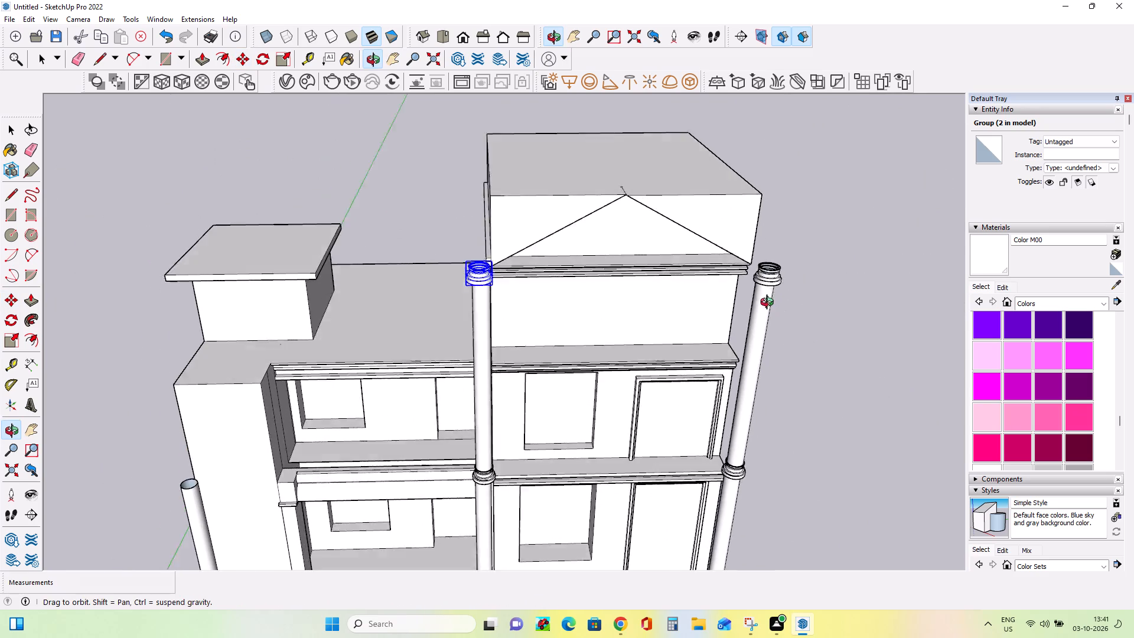
{"action": "middle_click_drag", "start_coordinate": [770, 304], "coordinate": [747, 292]}
{"action": "left_click", "coordinate": [6, 125]}
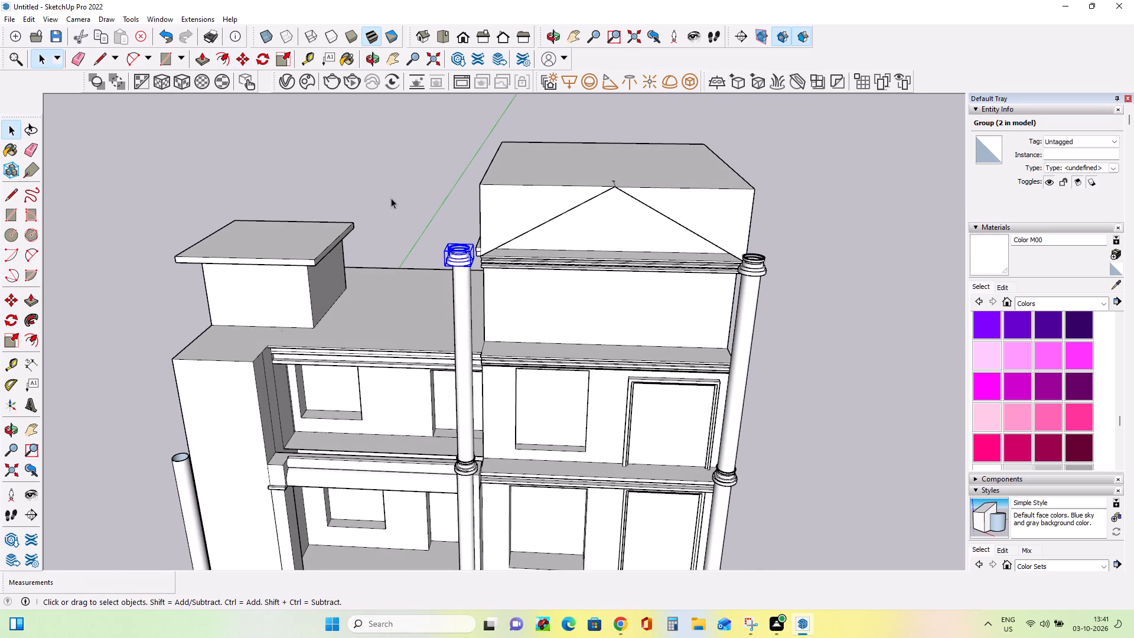
{"action": "left_click", "coordinate": [755, 266]}
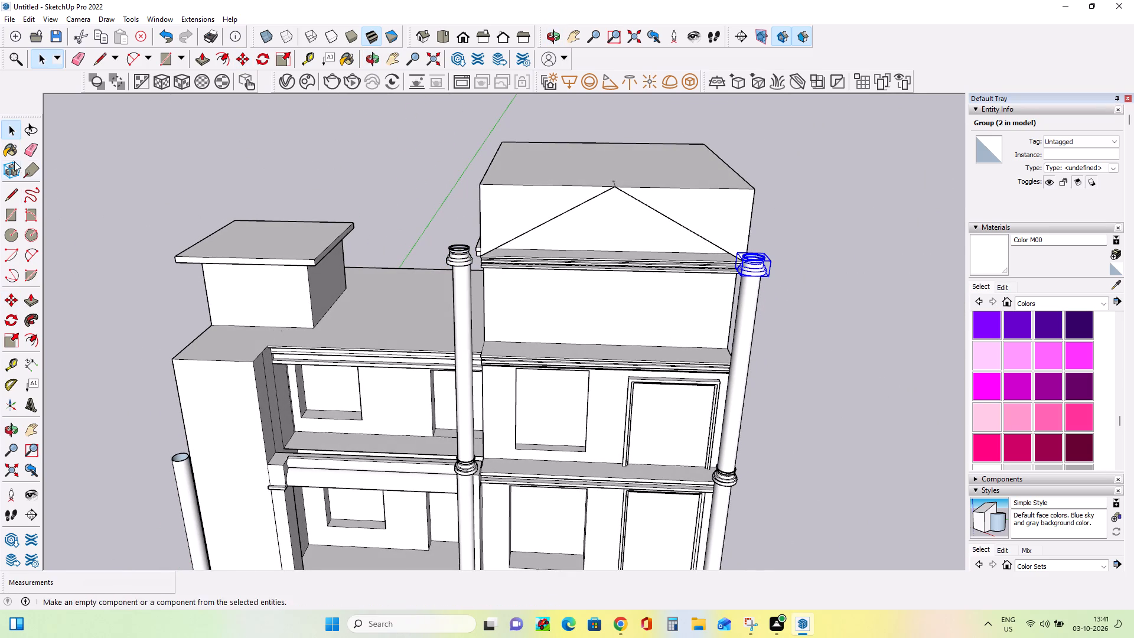
{"action": "left_click", "coordinate": [4, 295]}
{"action": "middle_click_drag", "start_coordinate": [546, 458], "coordinate": [581, 350]}
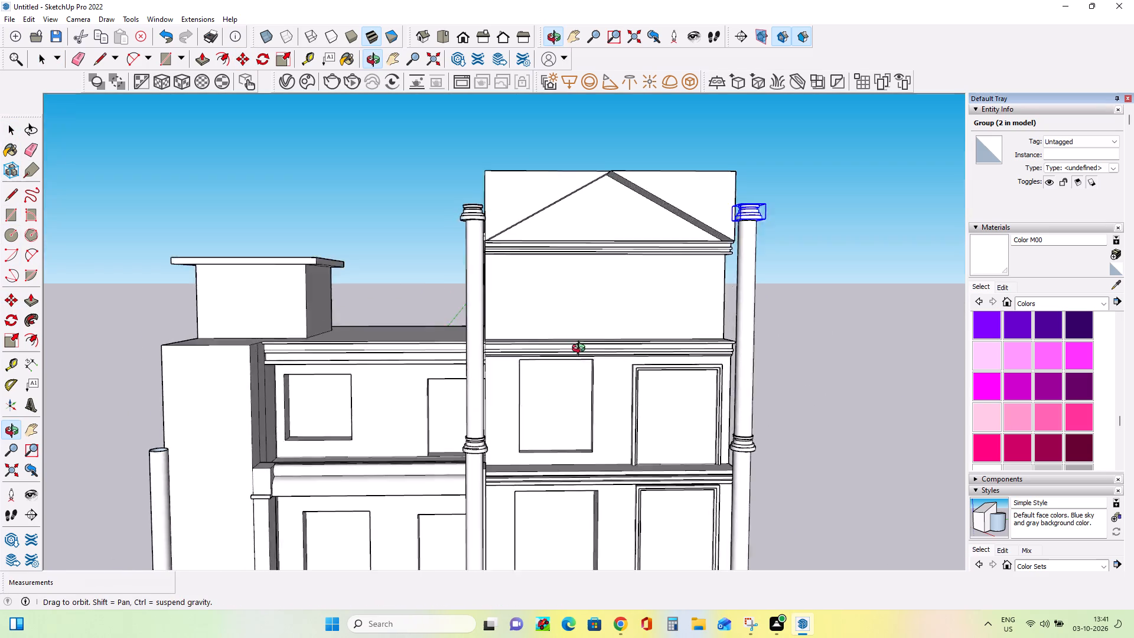
{"action": "middle_click_drag", "start_coordinate": [581, 350], "coordinate": [586, 298]}
{"action": "middle_click_drag", "start_coordinate": [838, 237], "coordinate": [436, 347]}
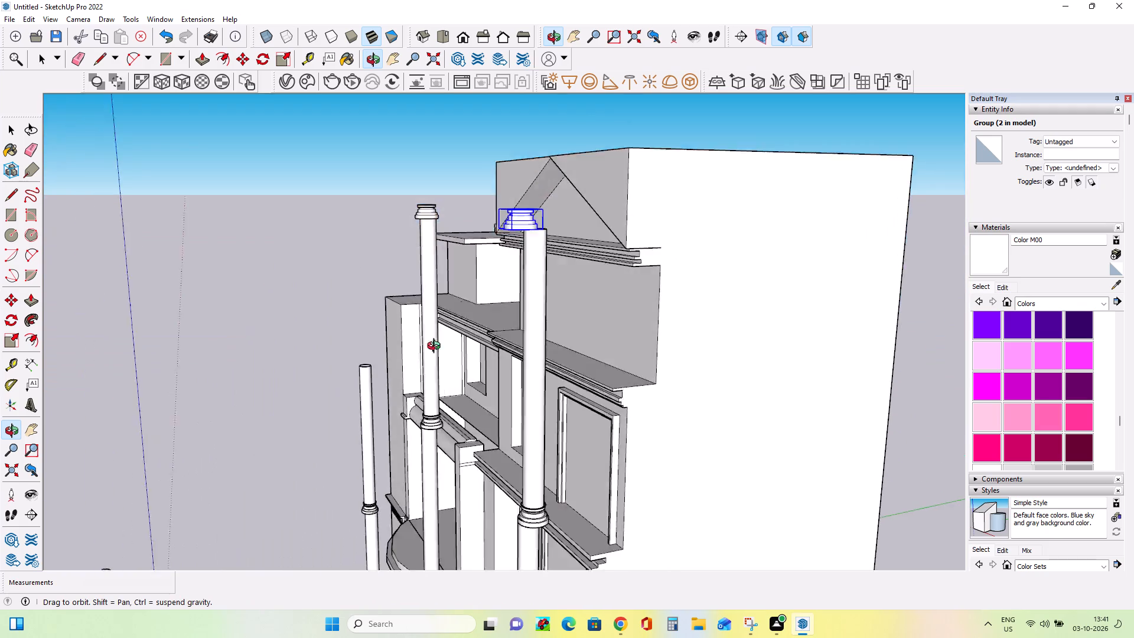
{"action": "middle_click_drag", "start_coordinate": [436, 347], "coordinate": [295, 390]}
{"action": "left_click", "coordinate": [360, 282]}
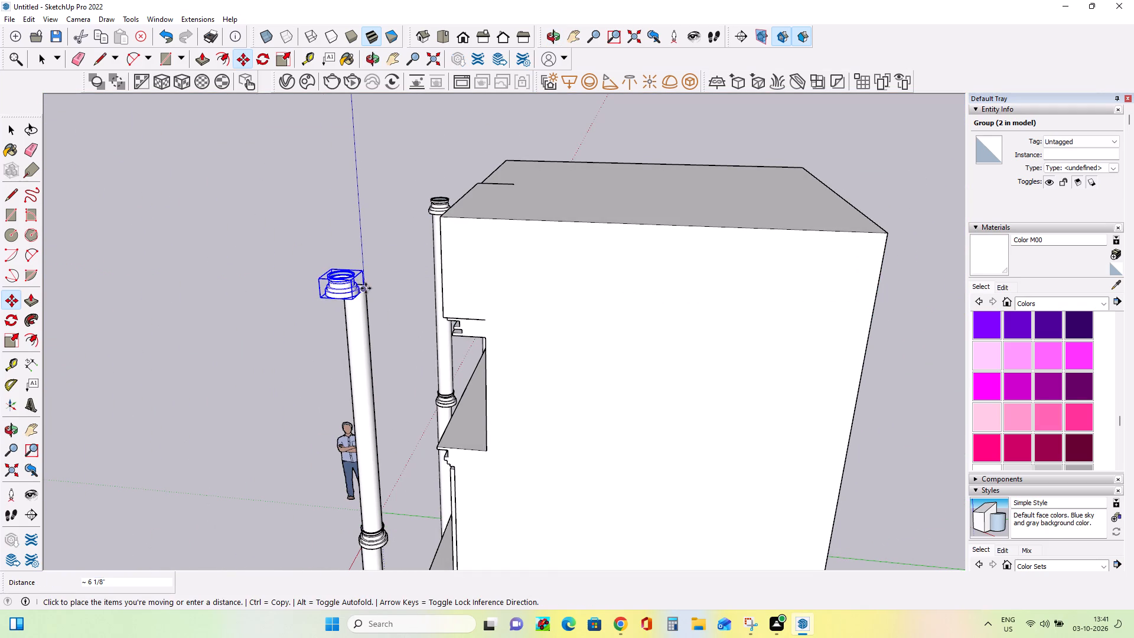
{"action": "left_click", "coordinate": [374, 290]}
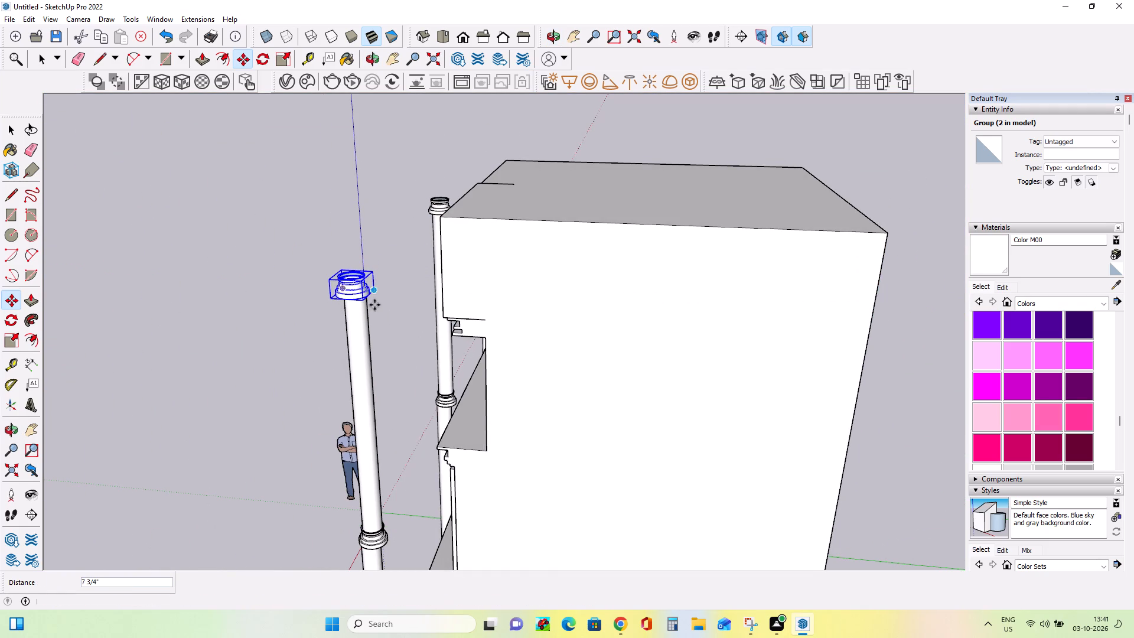
Move the outer column's capital moulding about 6 1/4" sideways, back over the top of its shaft.
{"action": "middle_click_drag", "start_coordinate": [333, 366], "coordinate": [636, 320]}
{"action": "scroll", "coordinate": [657, 218], "scroll_direction": "up", "scroll_amount": 5}
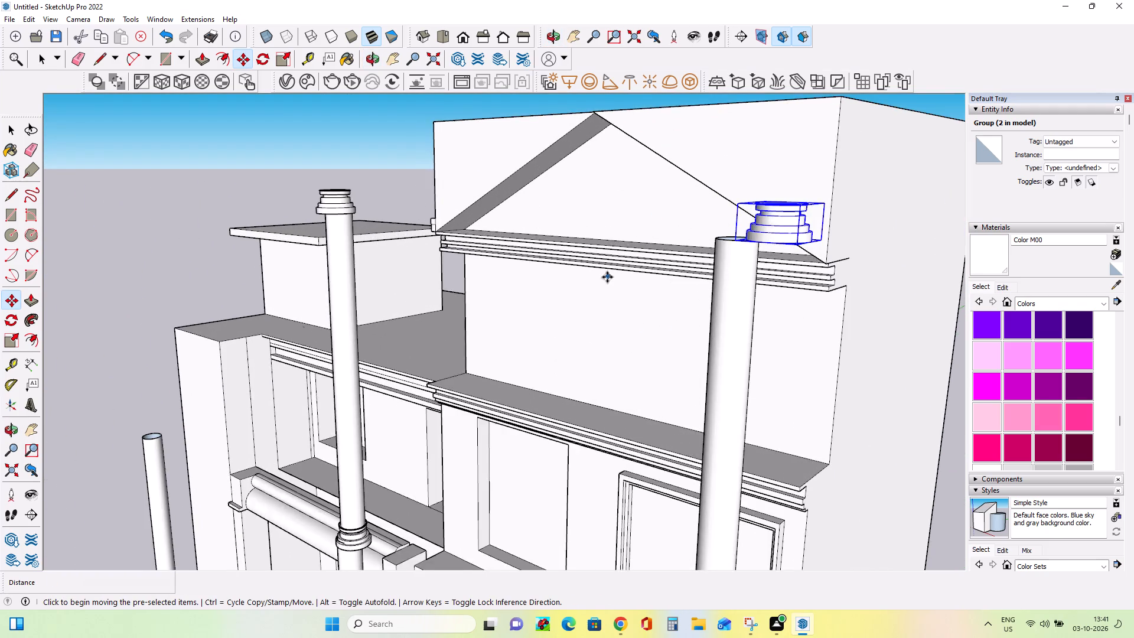
{"action": "middle_click_drag", "start_coordinate": [626, 295], "coordinate": [800, 372]}
{"action": "scroll", "coordinate": [775, 349], "scroll_direction": "down", "scroll_amount": 7}
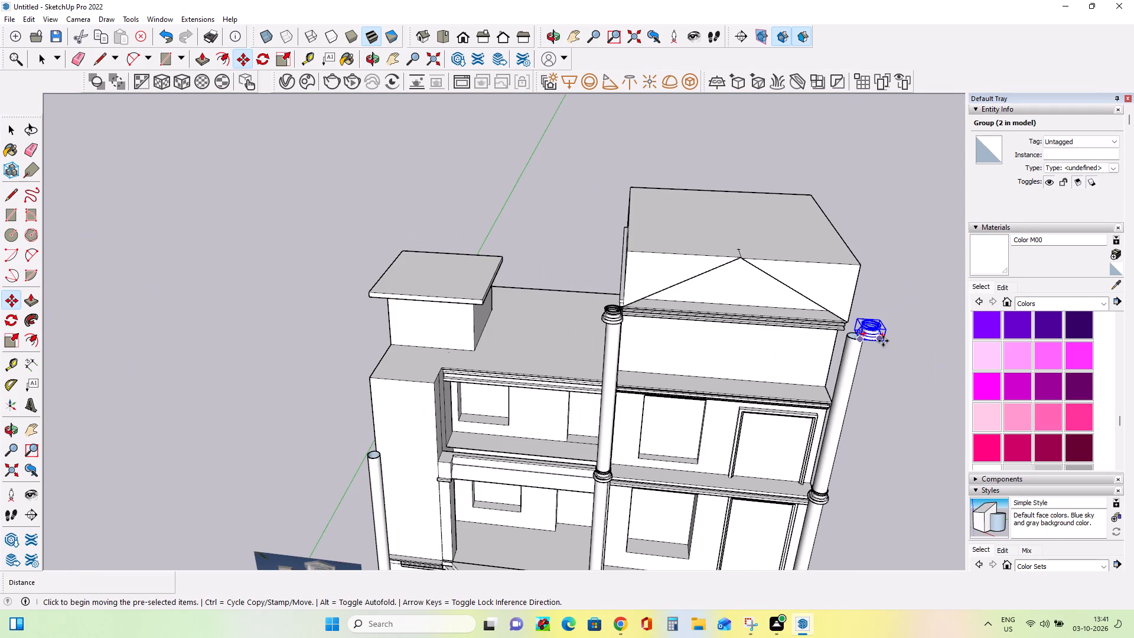
{"action": "left_click", "coordinate": [883, 341]}
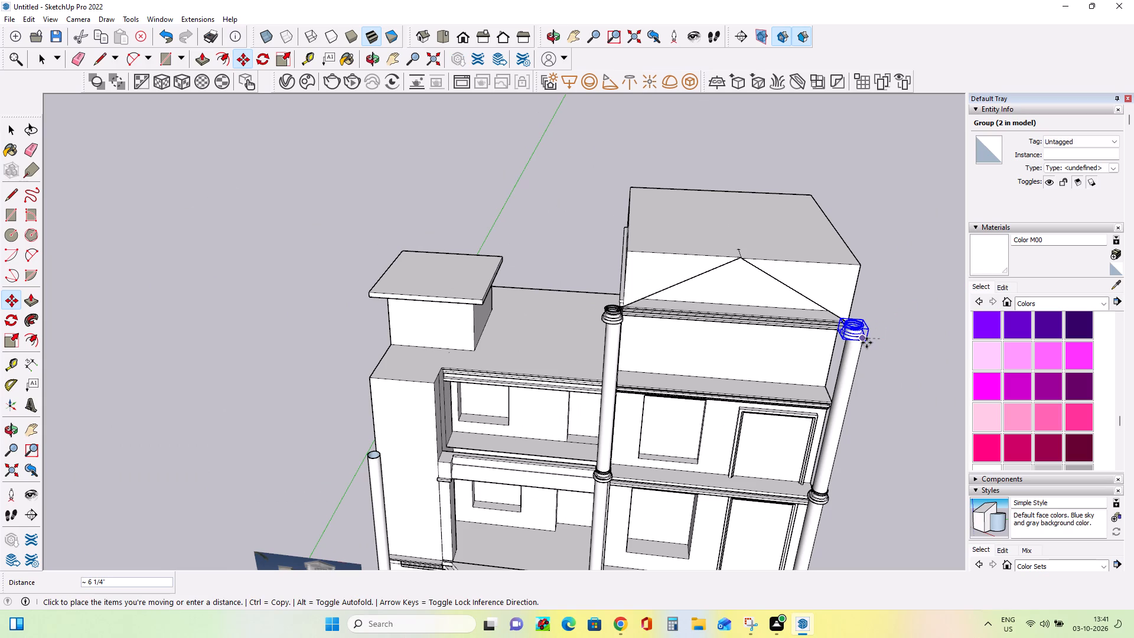
{"action": "left_click", "coordinate": [866, 343]}
Nudge the capital moulding on the middle column about 9/16" sideways to centre it on the shaft.
{"action": "middle_click_drag", "start_coordinate": [862, 391], "coordinate": [848, 300]}
{"action": "scroll", "coordinate": [848, 297], "scroll_direction": "up", "scroll_amount": 3}
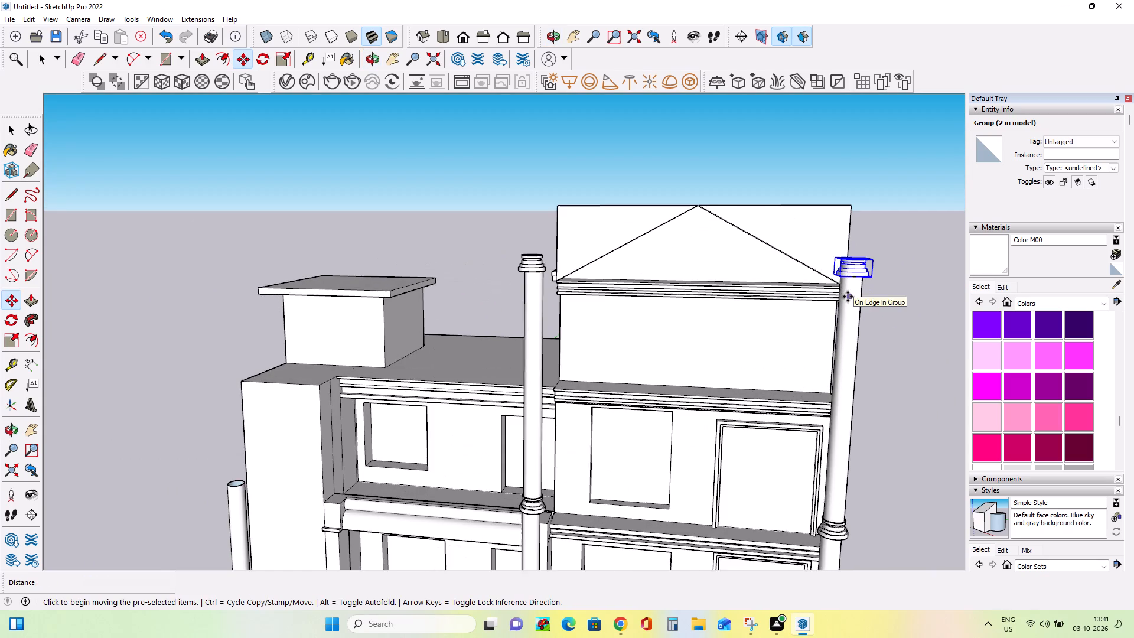
{"action": "scroll", "coordinate": [848, 297], "scroll_direction": "up", "scroll_amount": 2}
{"action": "scroll", "coordinate": [576, 388], "scroll_direction": "down", "scroll_amount": 4}
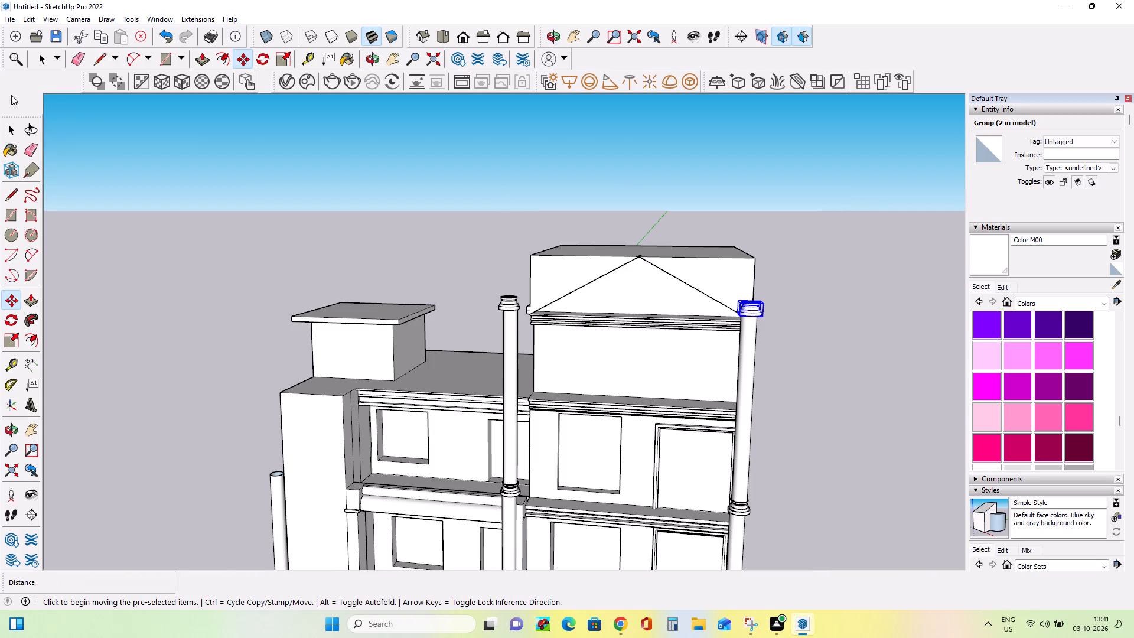
{"action": "left_click", "coordinate": [13, 137]}
{"action": "left_click", "coordinate": [506, 302]}
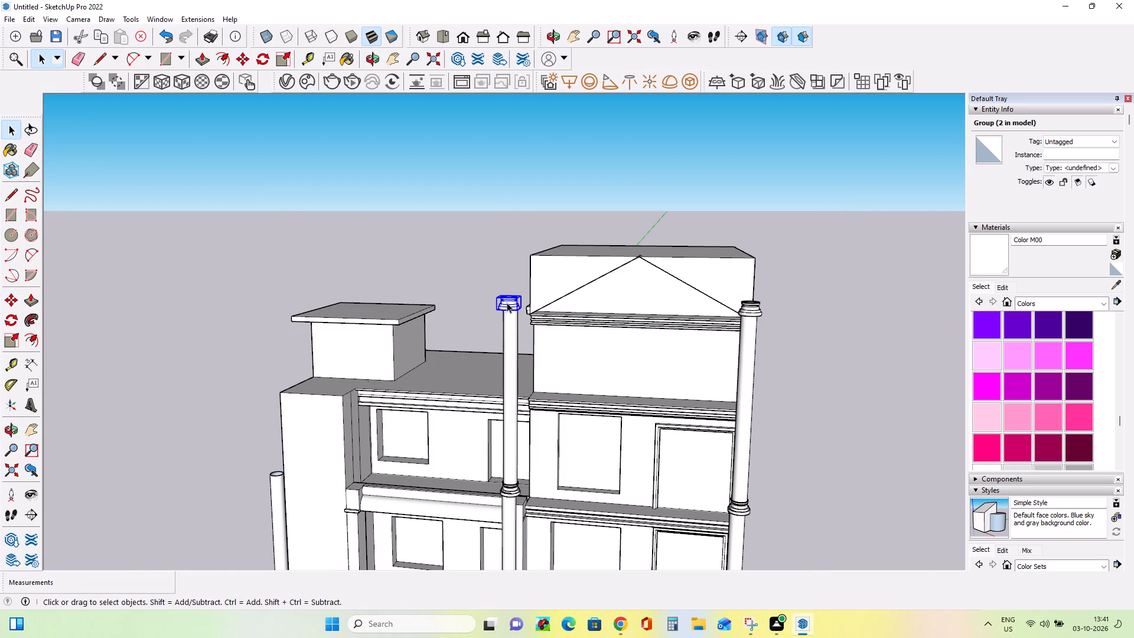
{"action": "left_click", "coordinate": [9, 305]}
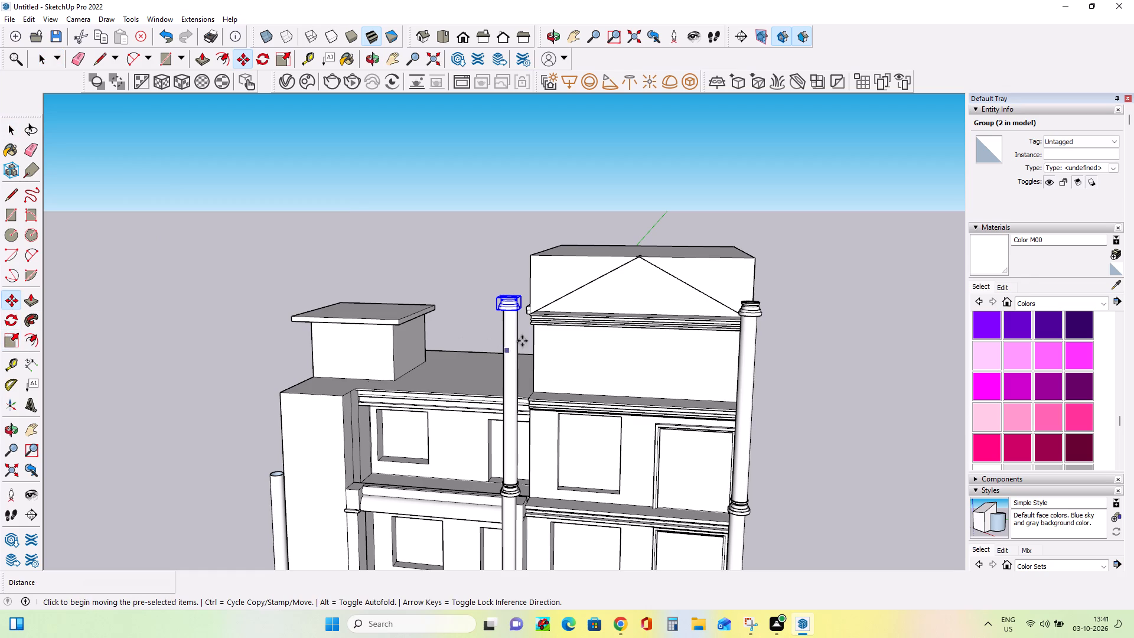
{"action": "left_click", "coordinate": [507, 309]}
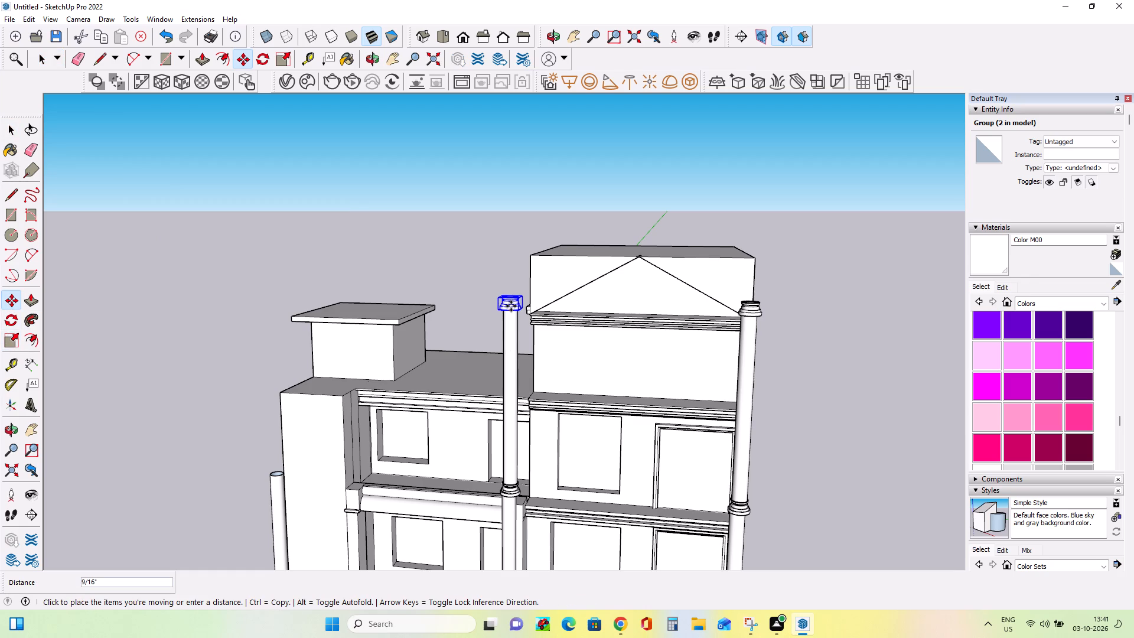
{"action": "left_click", "coordinate": [511, 305]}
Clear the selection and examine the capped gable columns and the whole facade alongside the reference photo.
{"action": "middle_click_drag", "start_coordinate": [526, 389], "coordinate": [627, 426]}
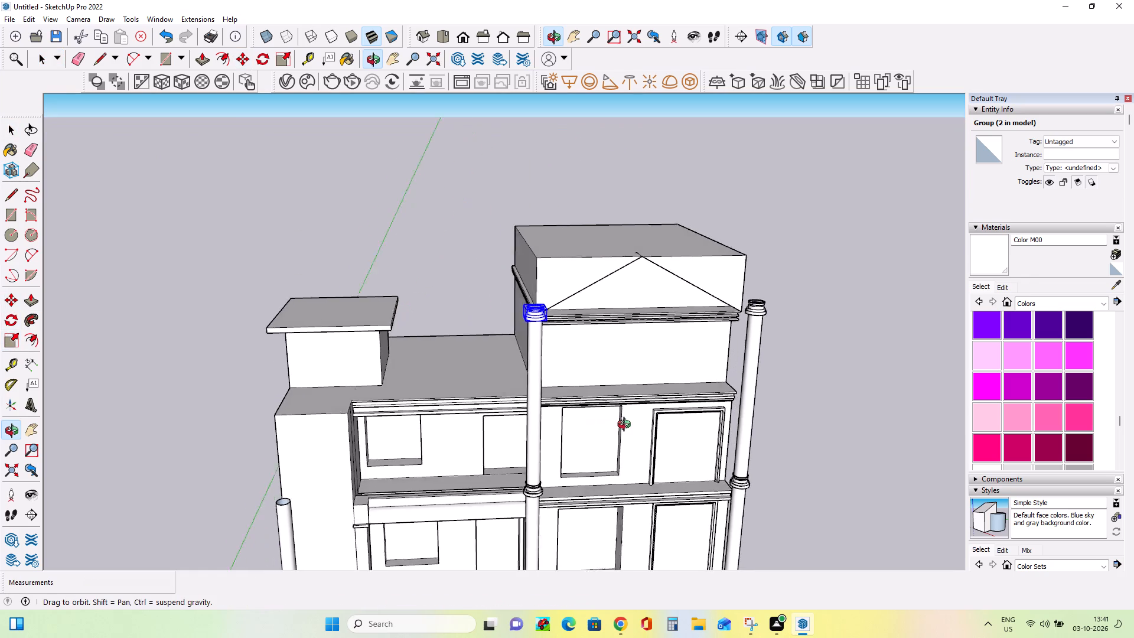
{"action": "middle_click_drag", "start_coordinate": [627, 426], "coordinate": [637, 426]}
{"action": "scroll", "coordinate": [631, 426], "scroll_direction": "down", "scroll_amount": 3}
{"action": "scroll", "coordinate": [664, 520], "scroll_direction": "up", "scroll_amount": 1}
{"action": "middle_click_drag", "start_coordinate": [661, 508], "coordinate": [588, 438]}
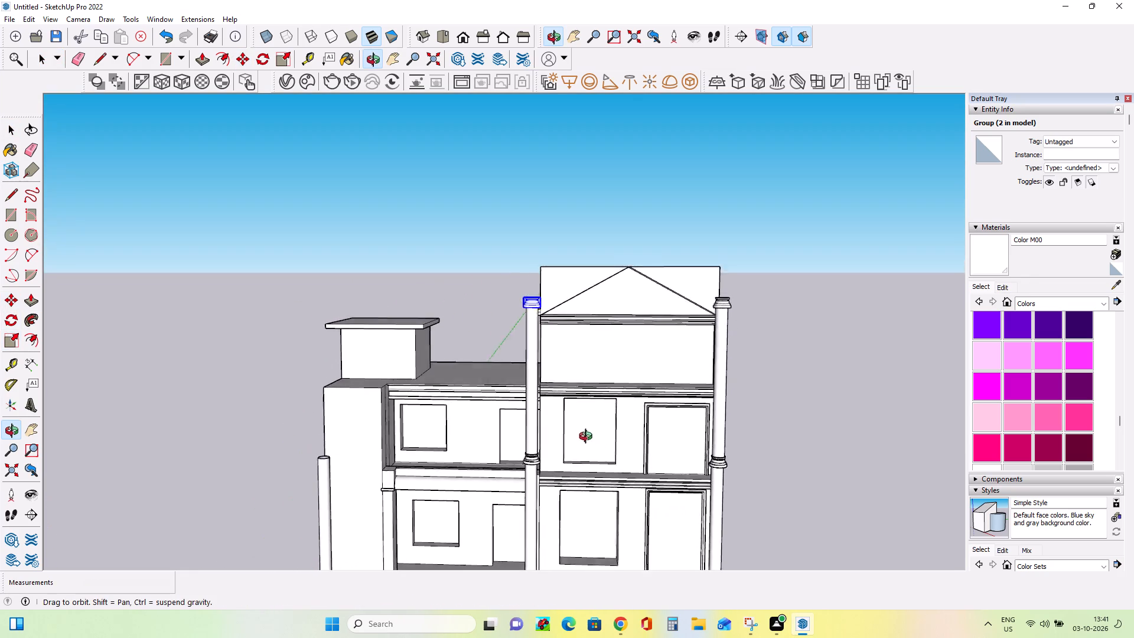
{"action": "middle_click_drag", "start_coordinate": [588, 438], "coordinate": [586, 435]}
{"action": "scroll", "coordinate": [603, 353], "scroll_direction": "up", "scroll_amount": 7}
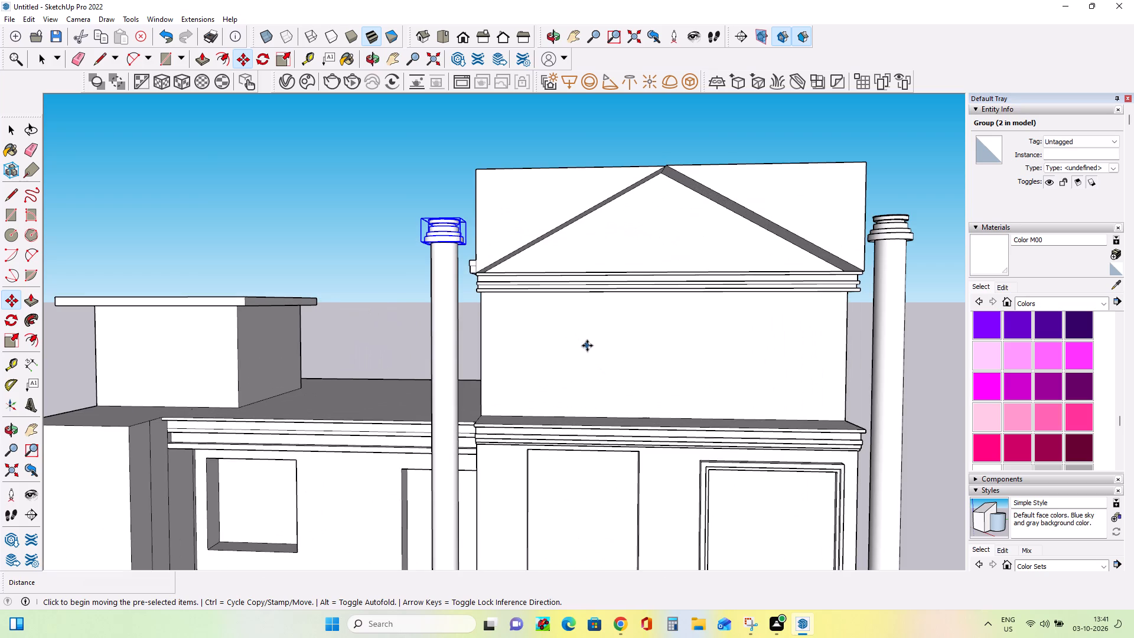
{"action": "scroll", "coordinate": [587, 346], "scroll_direction": "down", "scroll_amount": 6}
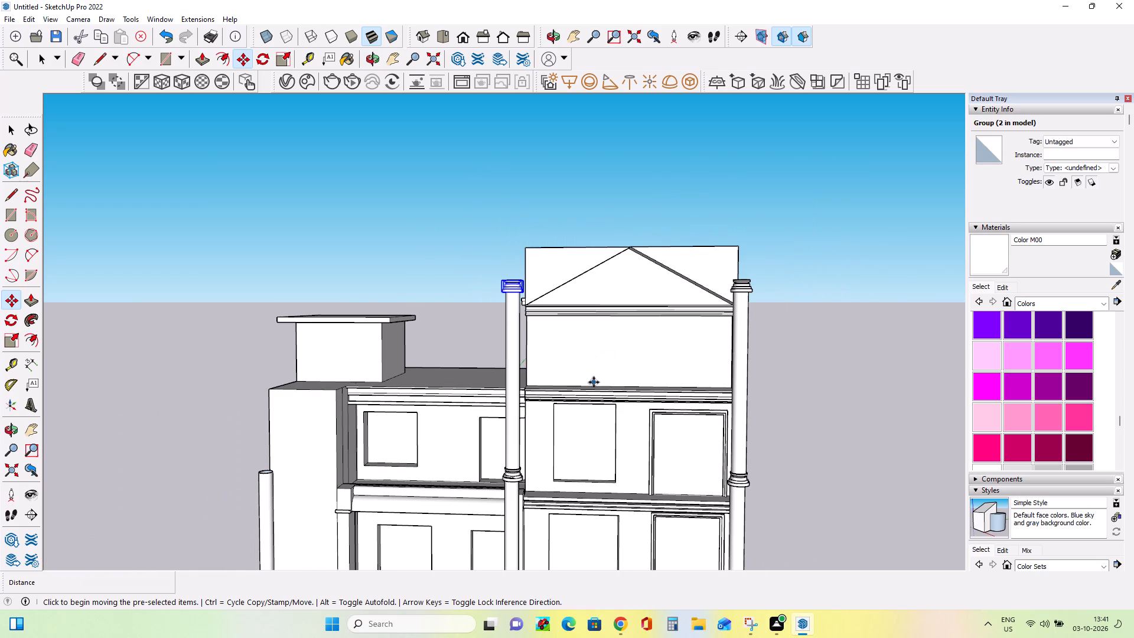
{"action": "scroll", "coordinate": [594, 382], "scroll_direction": "down", "scroll_amount": 14}
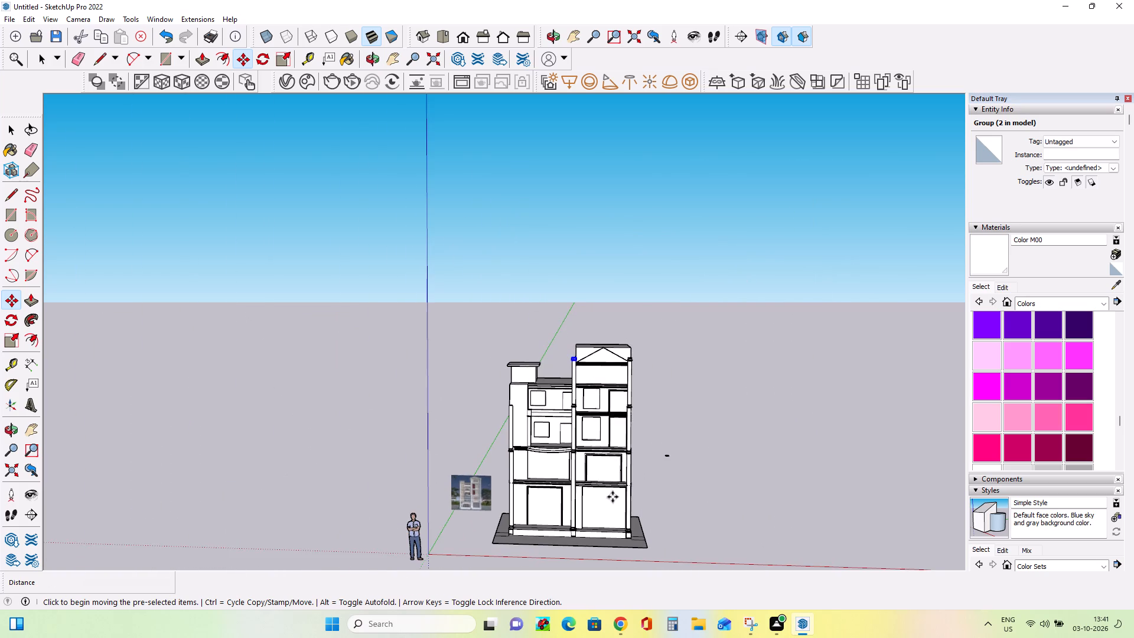
{"action": "scroll", "coordinate": [612, 497], "scroll_direction": "up", "scroll_amount": 3}
{"action": "left_click", "coordinate": [10, 134]}
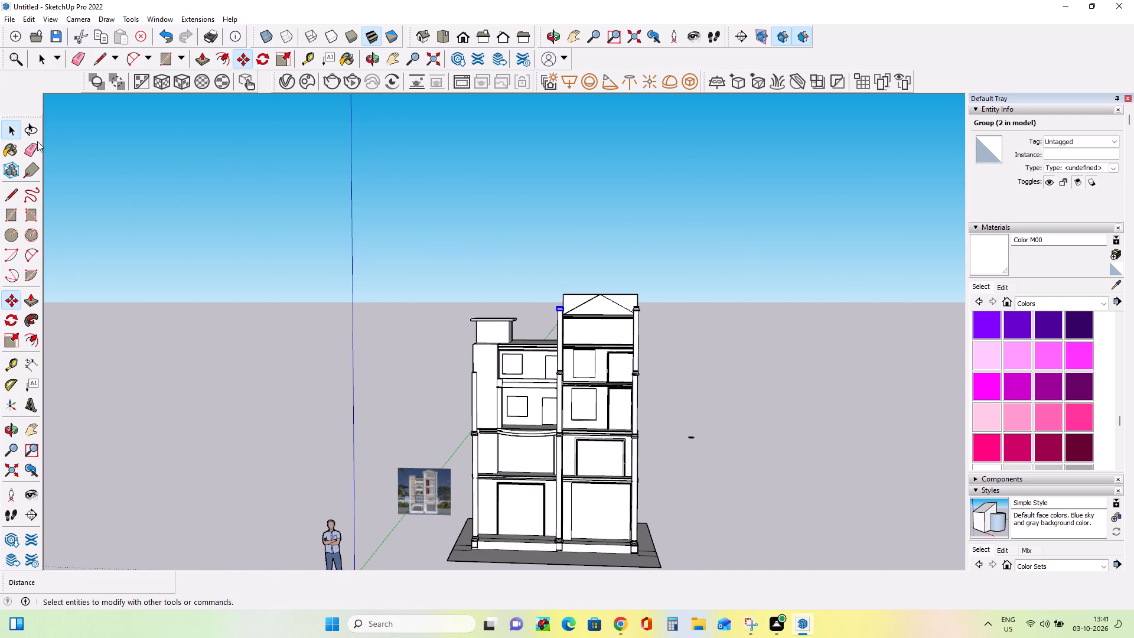
{"action": "left_click", "coordinate": [233, 236]}
{"action": "middle_click_drag", "start_coordinate": [393, 389], "coordinate": [497, 415]}
{"action": "scroll", "coordinate": [590, 449], "scroll_direction": "up", "scroll_amount": 4}
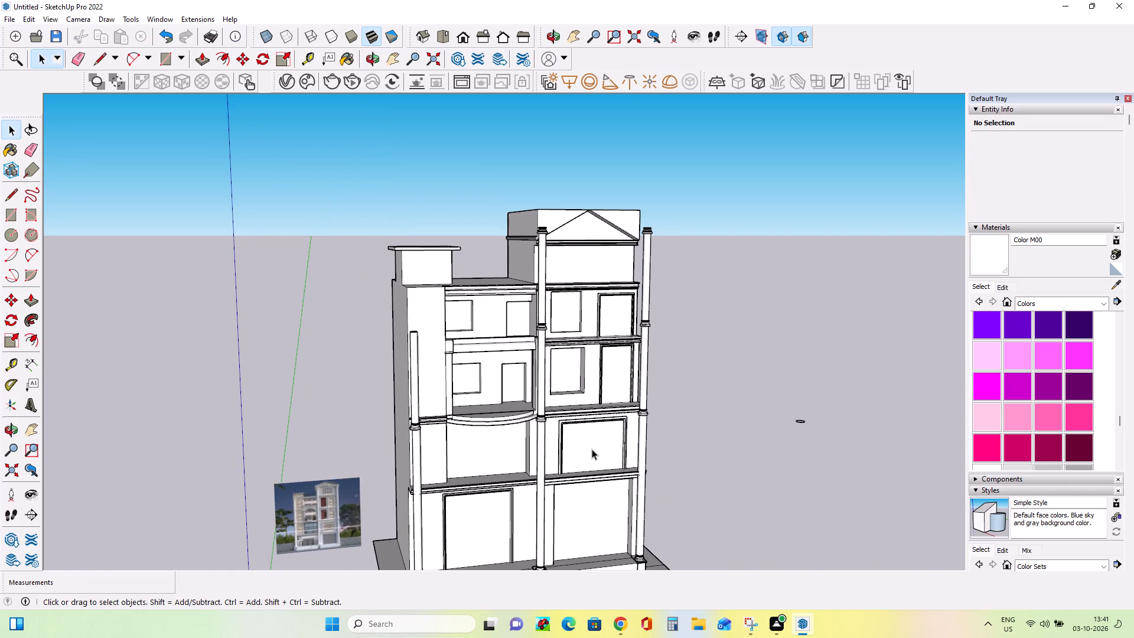
{"action": "scroll", "coordinate": [386, 324], "scroll_direction": "up", "scroll_amount": 4}
{"action": "scroll", "coordinate": [484, 362], "scroll_direction": "down", "scroll_amount": 4}
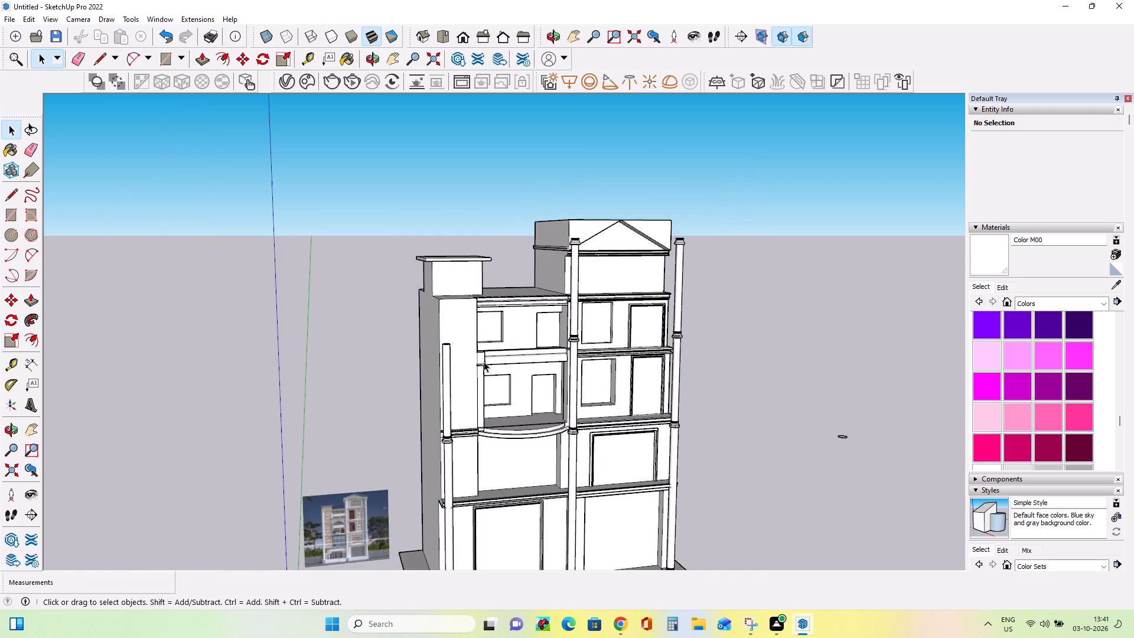
{"action": "scroll", "coordinate": [484, 362], "scroll_direction": "down", "scroll_amount": 4}
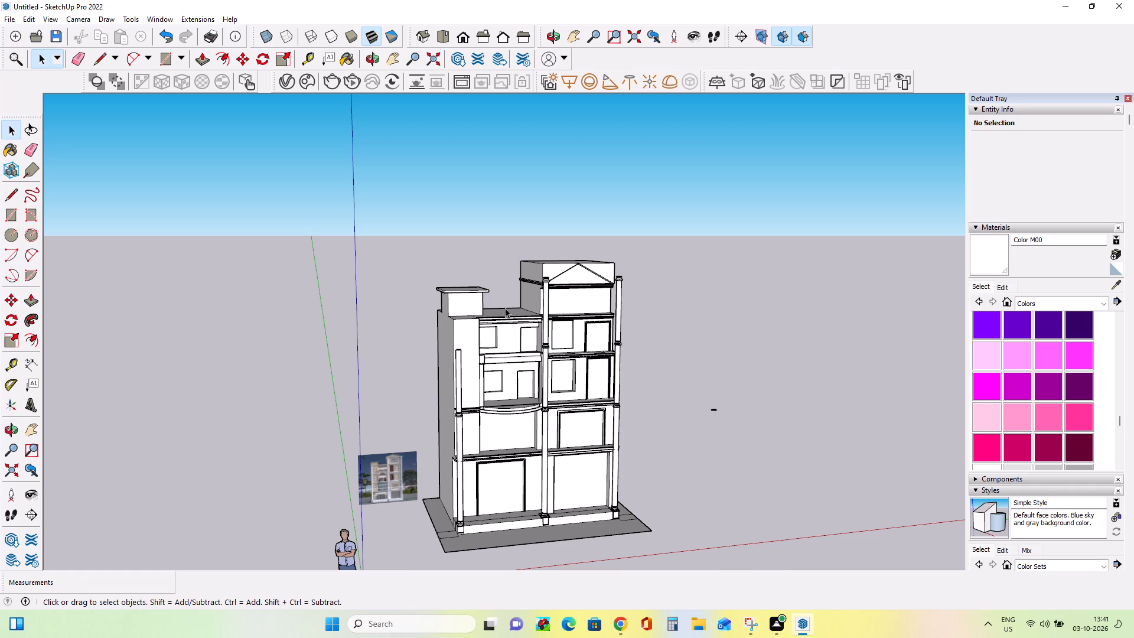
Explode the short upper column group in front of the plain wall block and delete its shaft surface, keeping the base moulding.
{"action": "scroll", "coordinate": [437, 371], "scroll_direction": "up", "scroll_amount": 7}
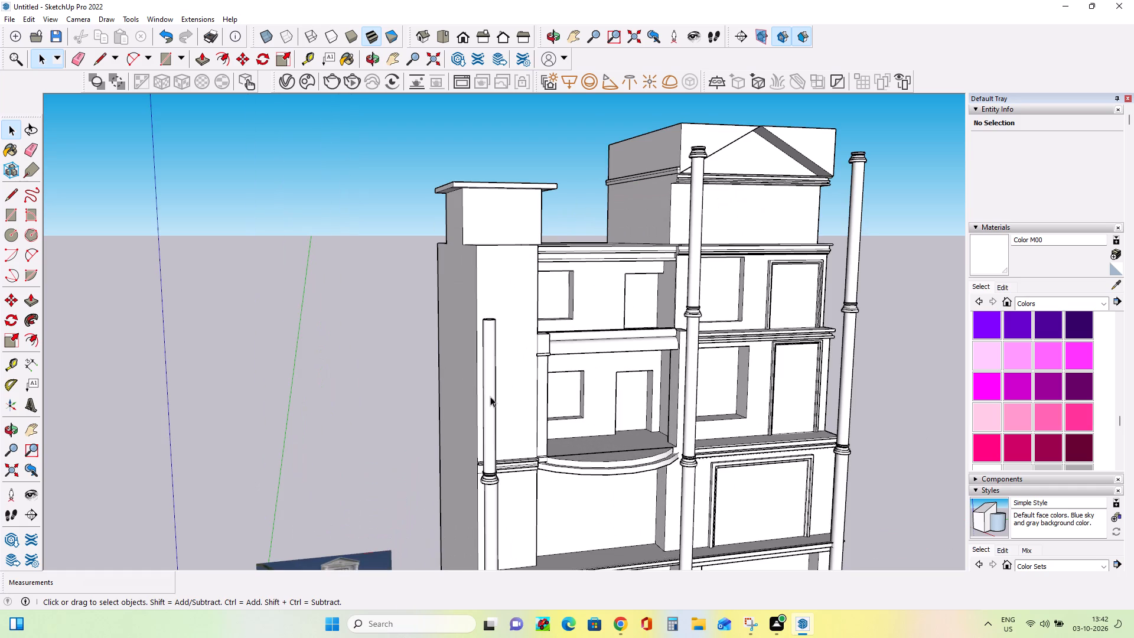
{"action": "left_click", "coordinate": [490, 396]}
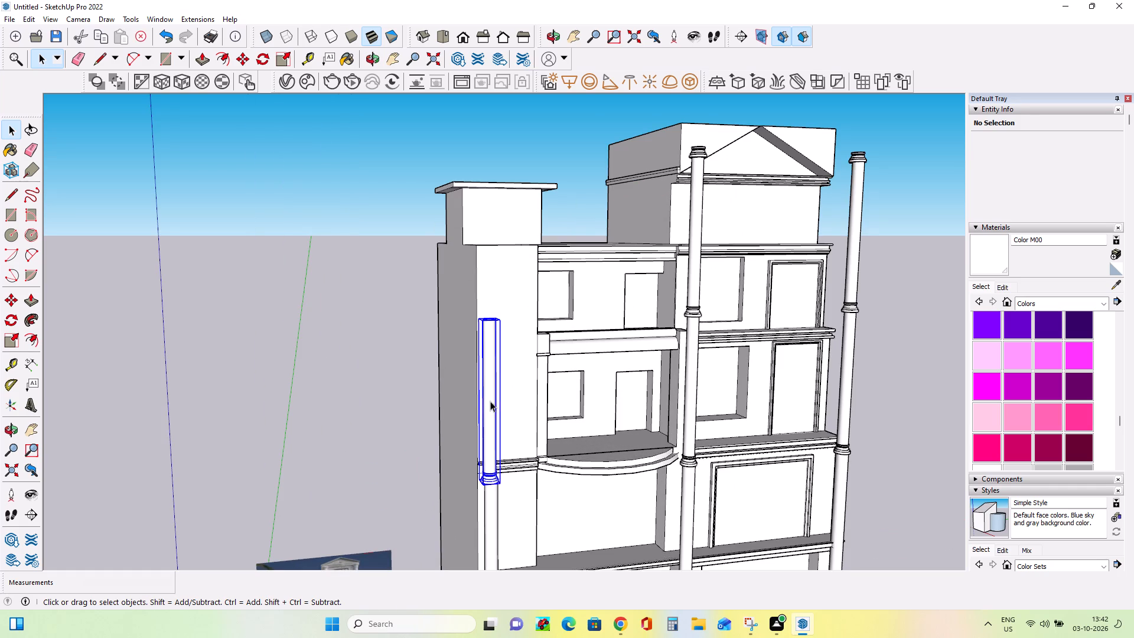
{"action": "right_click", "coordinate": [490, 402]}
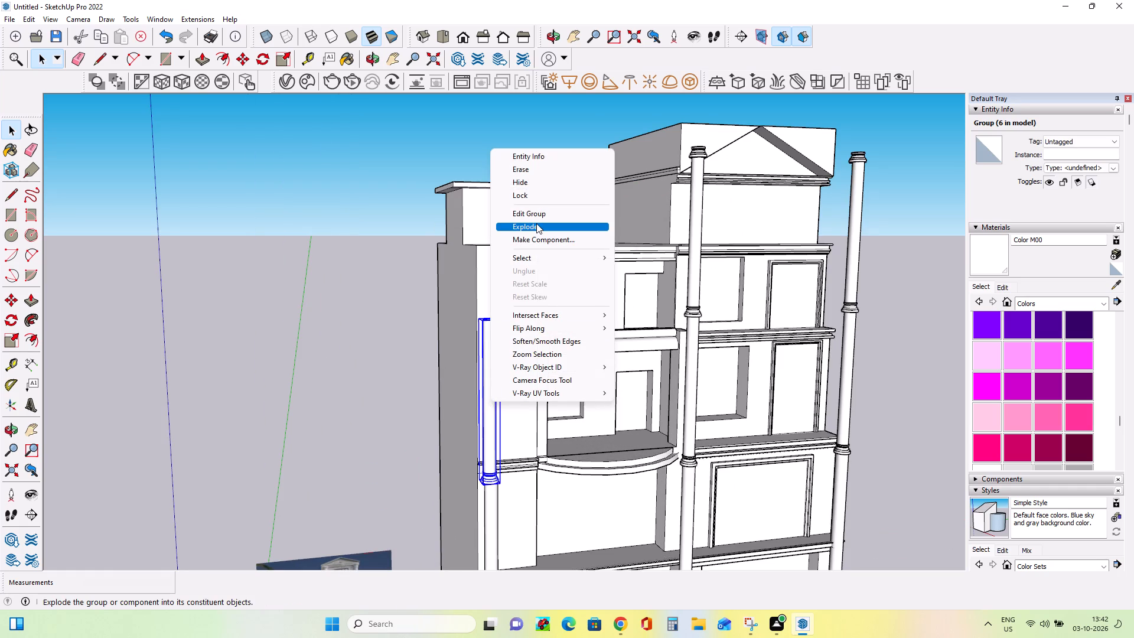
{"action": "left_click", "coordinate": [536, 223]}
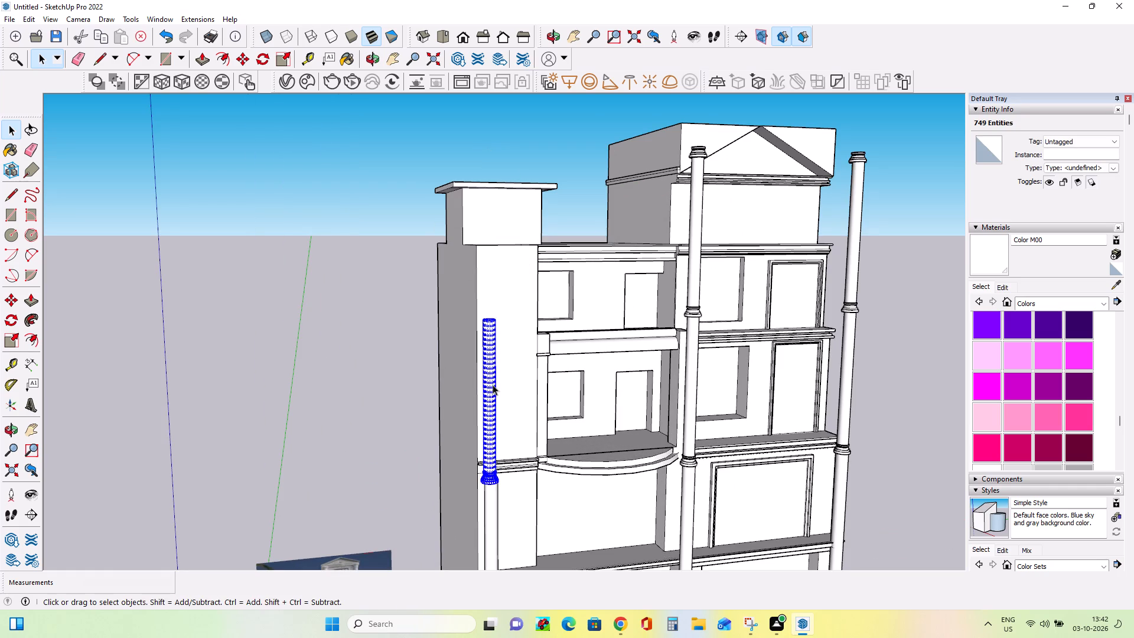
{"action": "left_click", "coordinate": [493, 385]}
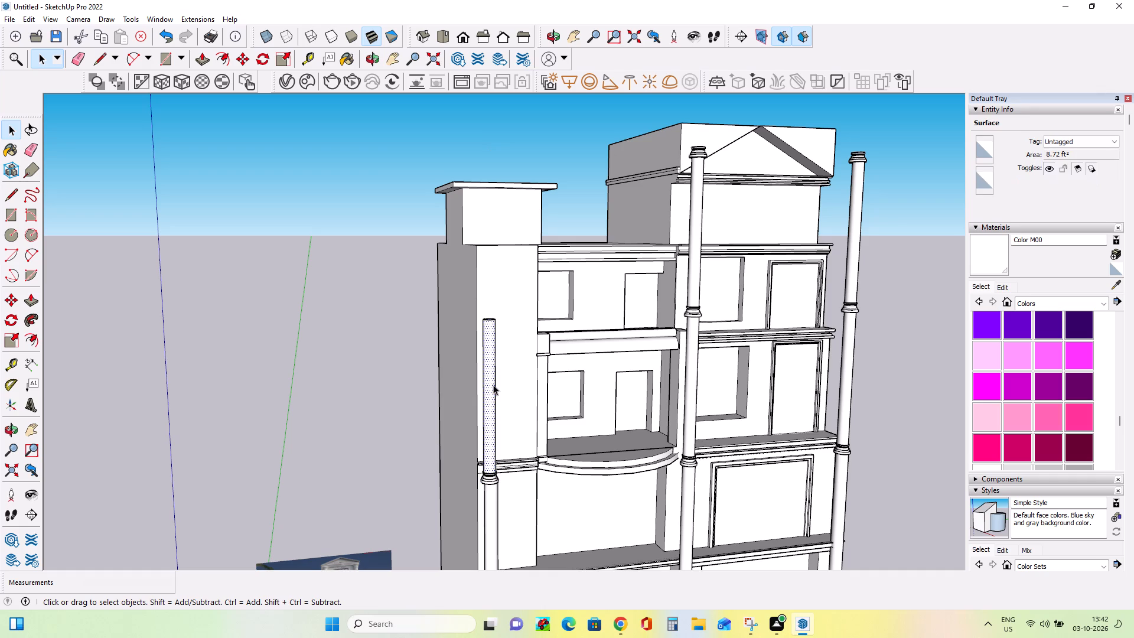
{"action": "key", "text": "Delete"}
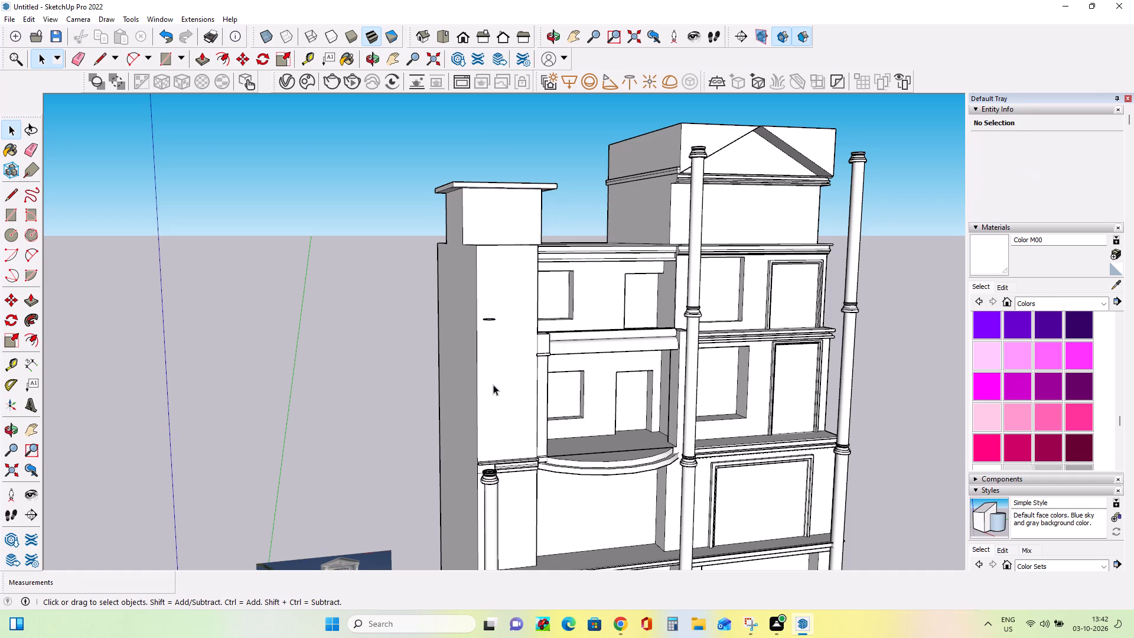
Delete the first edge segments of the leftover shaft circle floating in front of the plain wall block.
{"action": "scroll", "coordinate": [510, 494], "scroll_direction": "up", "scroll_amount": 3}
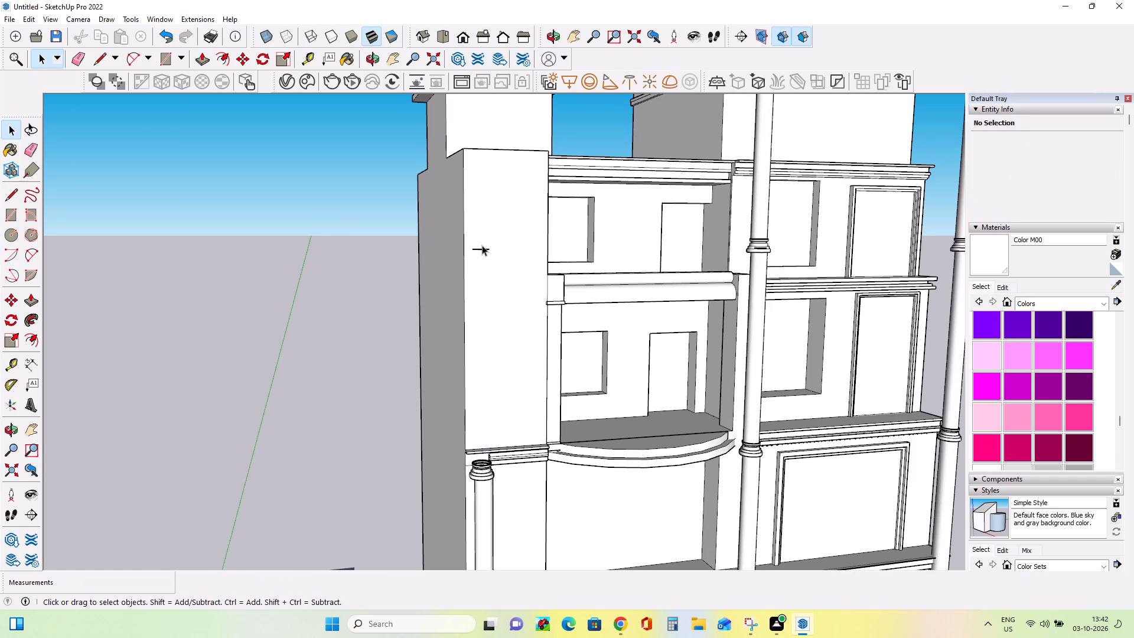
{"action": "left_click", "coordinate": [482, 245]}
{"action": "left_click", "coordinate": [483, 248]}
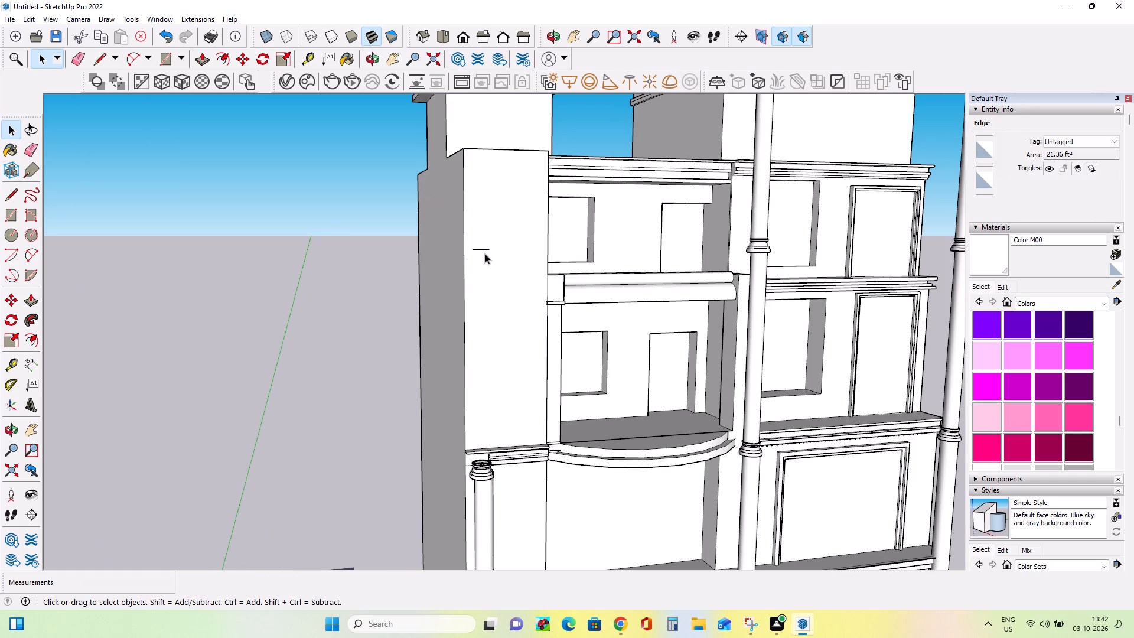
{"action": "scroll", "coordinate": [484, 250], "scroll_direction": "up", "scroll_amount": 5}
{"action": "middle_click_drag", "start_coordinate": [488, 263], "coordinate": [615, 291]}
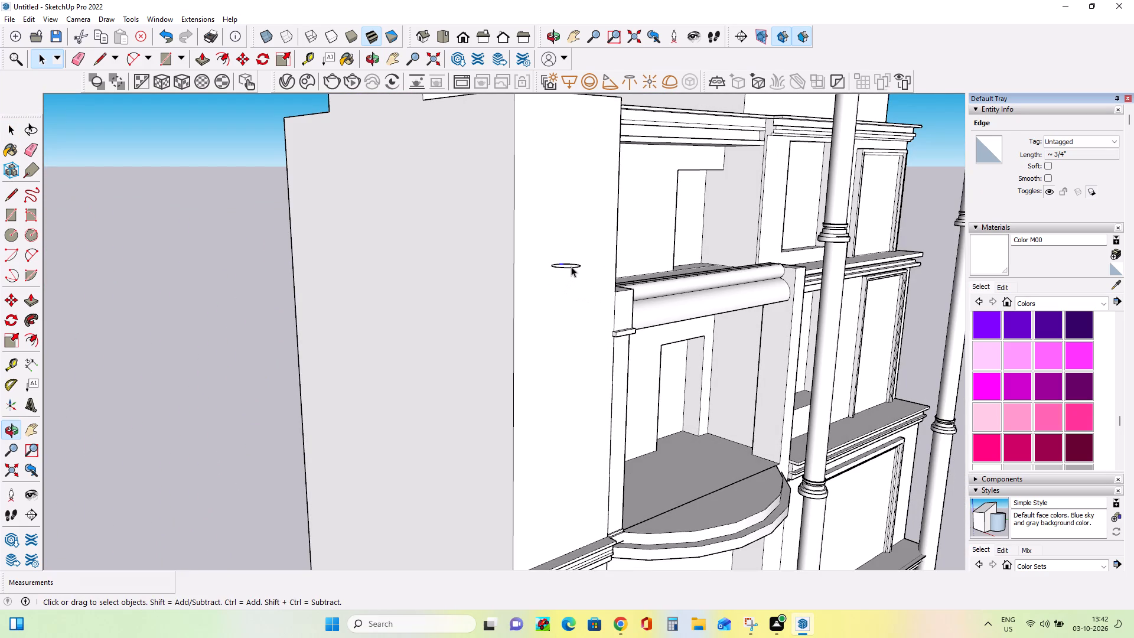
{"action": "left_click", "coordinate": [572, 265]}
{"action": "scroll", "coordinate": [574, 266], "scroll_direction": "up", "scroll_amount": 1}
{"action": "middle_click_drag", "start_coordinate": [576, 274], "coordinate": [593, 334]}
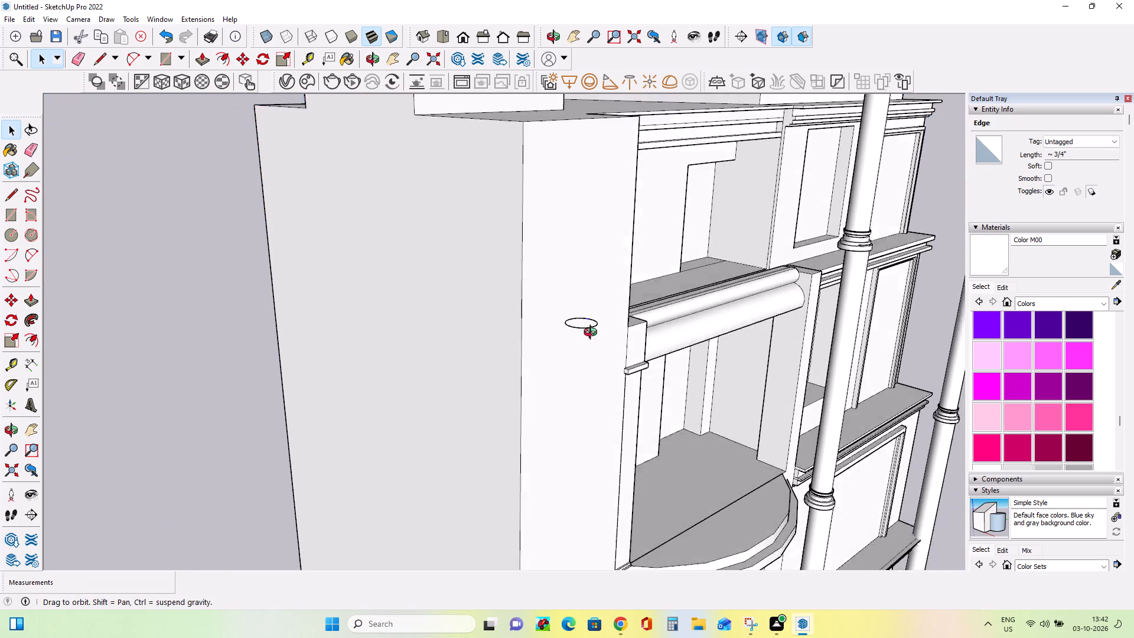
{"action": "middle_click_drag", "start_coordinate": [593, 334], "coordinate": [601, 372]}
{"action": "left_click", "coordinate": [615, 440]}
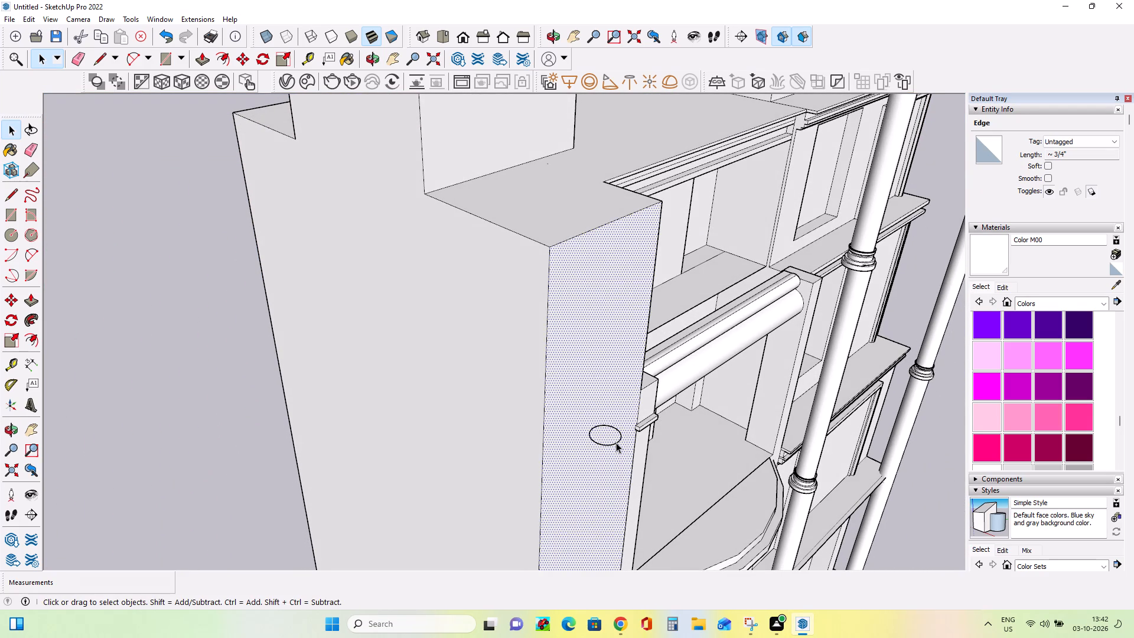
{"action": "left_click", "coordinate": [616, 442]}
{"action": "middle_click_drag", "start_coordinate": [589, 453], "coordinate": [627, 523]}
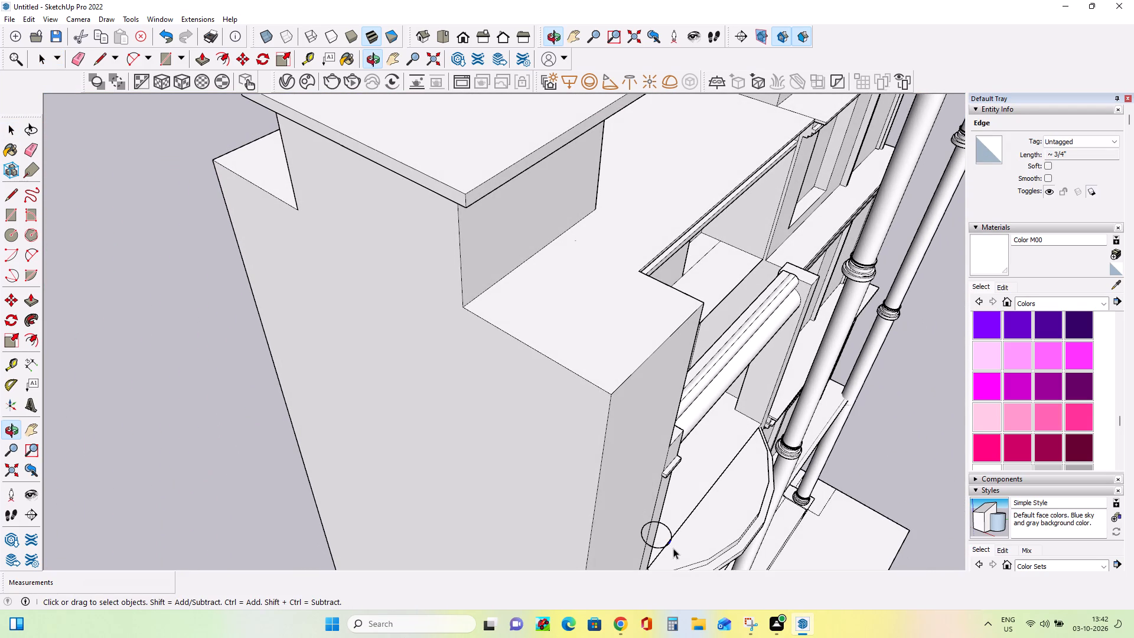
{"action": "left_click", "coordinate": [675, 545]}
{"action": "scroll", "coordinate": [674, 539], "scroll_direction": "up", "scroll_amount": 3}
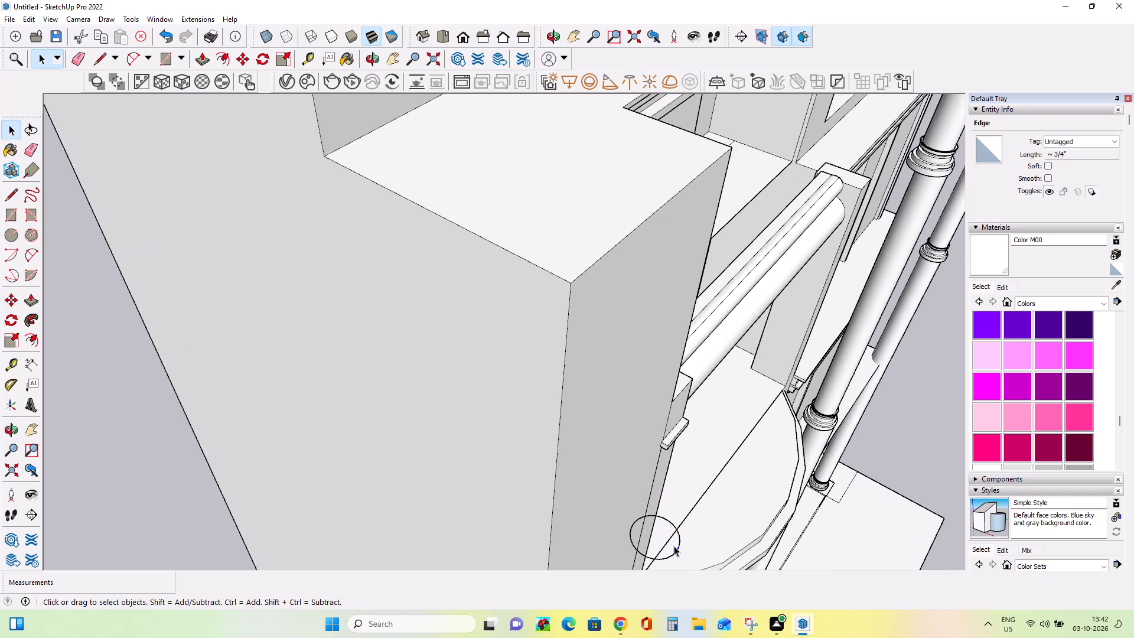
{"action": "scroll", "coordinate": [674, 546], "scroll_direction": "up", "scroll_amount": 3}
{"action": "key", "text": "Delete"}
{"action": "left_click", "coordinate": [685, 543]}
{"action": "key", "text": "Delete"}
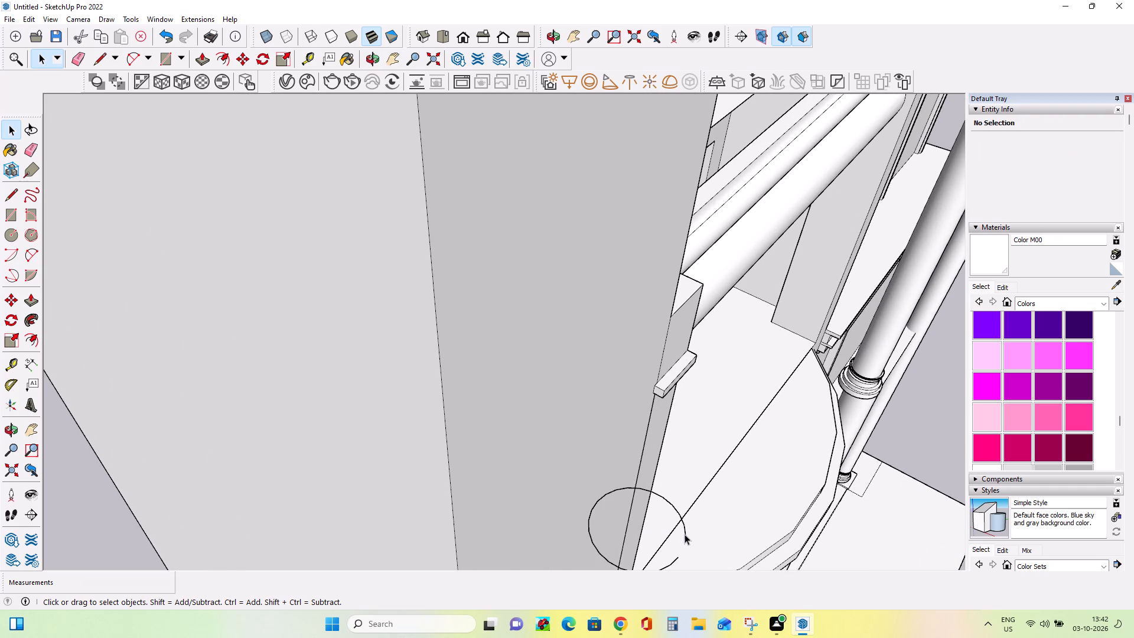
Delete the leftover circle's edge segments one by one along its arc on the balcony side, up to the narrow pilaster strip.
{"action": "left_click", "coordinate": [685, 532]}
{"action": "key", "text": "Delete"}
{"action": "left_click", "coordinate": [681, 523]}
{"action": "key", "text": "Delete"}
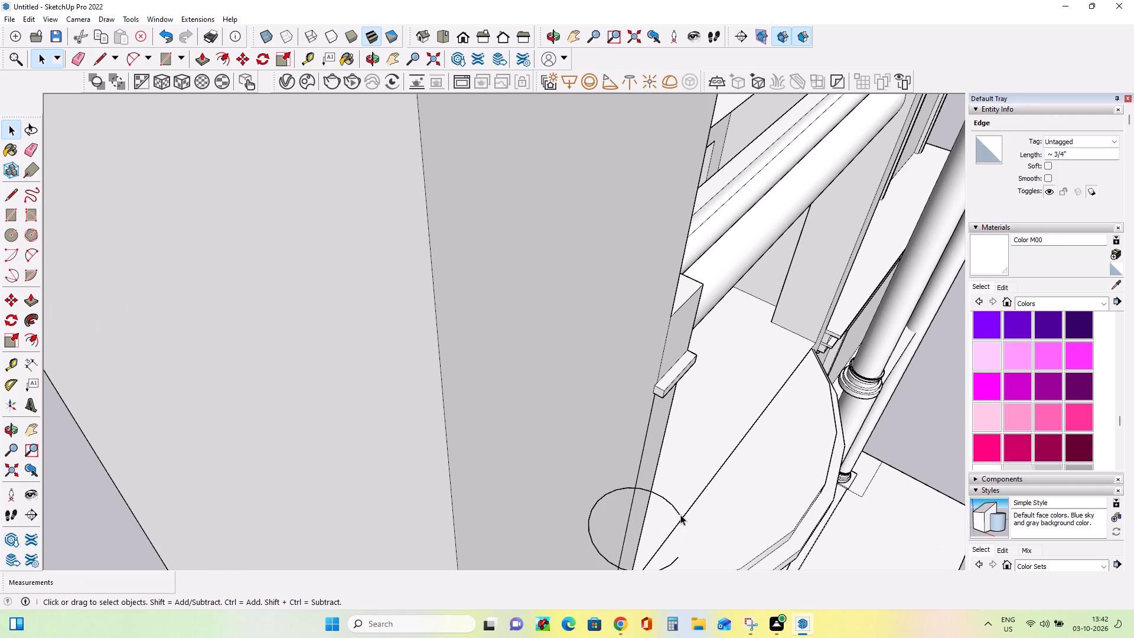
{"action": "left_click", "coordinate": [675, 509]}
{"action": "key", "text": "Delete"}
{"action": "left_click", "coordinate": [668, 500]}
{"action": "key", "text": "Delete"}
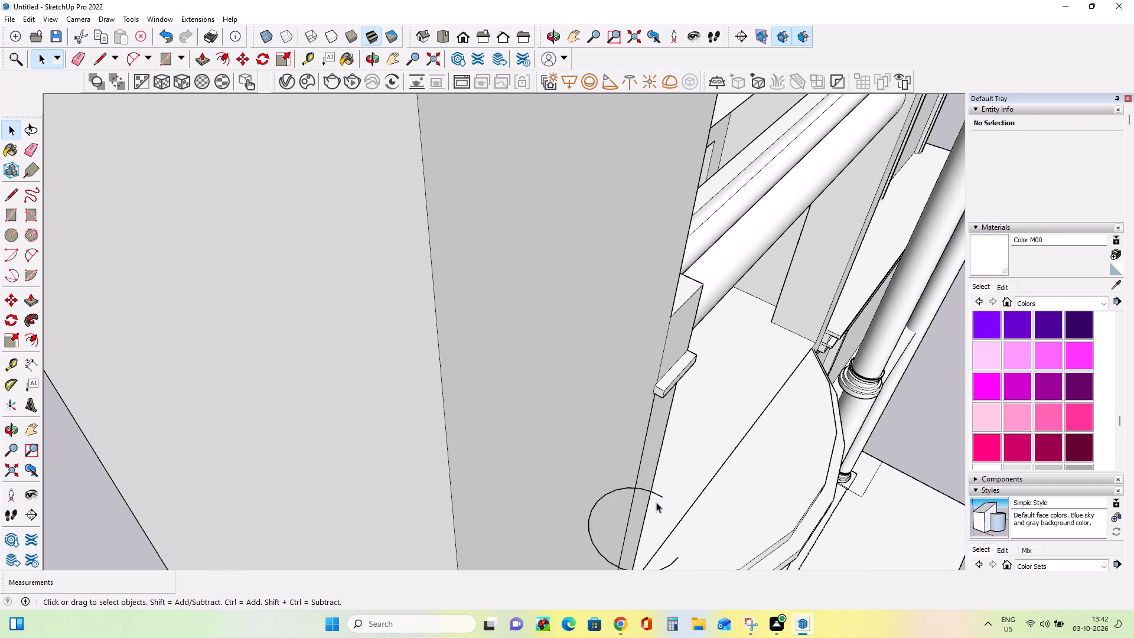
{"action": "left_click", "coordinate": [656, 493]}
{"action": "key", "text": "Delete"}
{"action": "left_click", "coordinate": [637, 487]}
{"action": "key", "text": "Delete"}
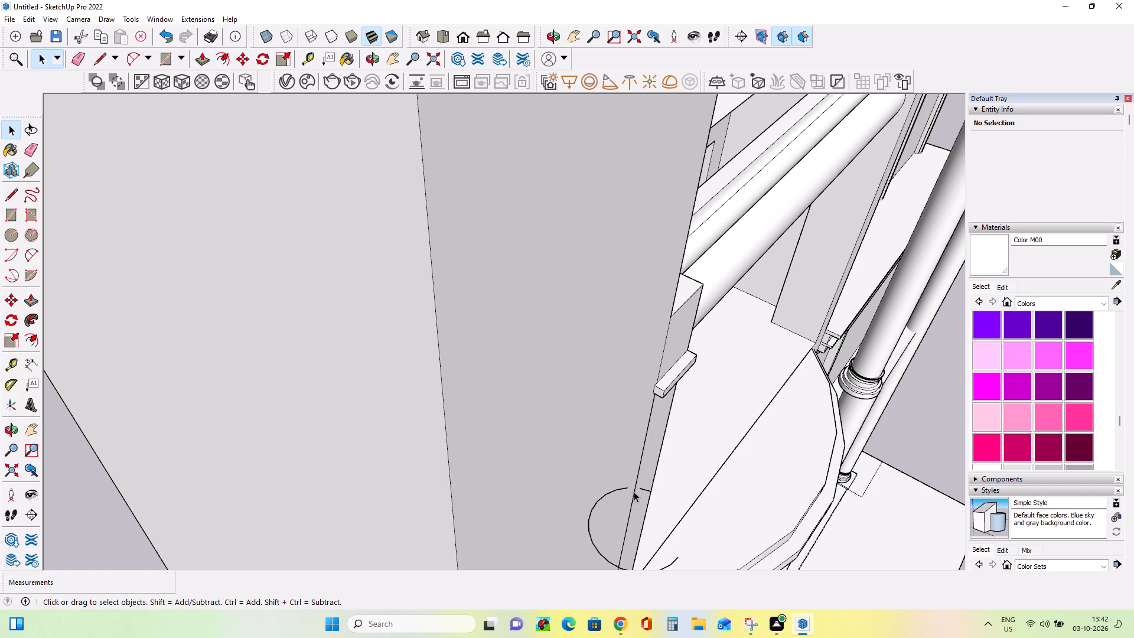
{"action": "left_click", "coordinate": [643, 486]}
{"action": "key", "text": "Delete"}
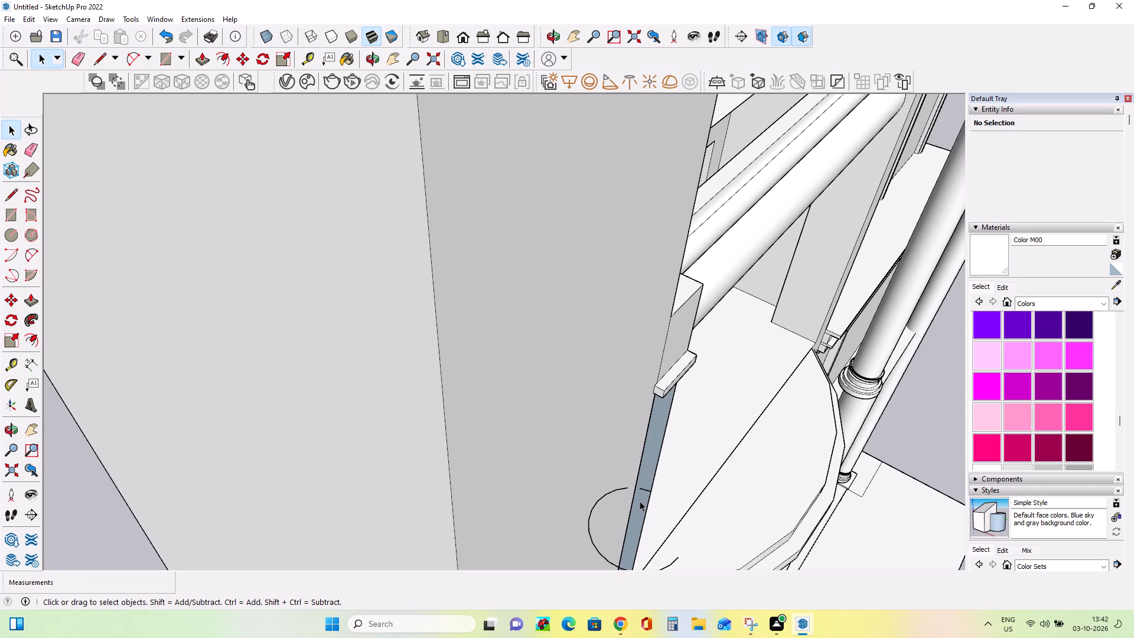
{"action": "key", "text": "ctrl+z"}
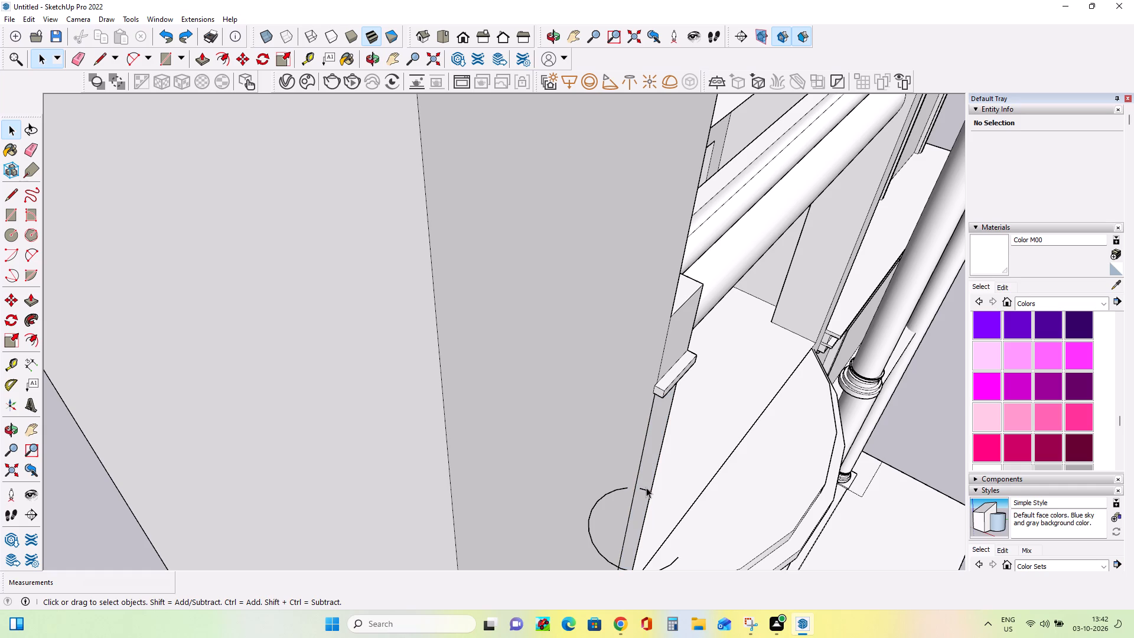
Delete the circle segment crossing the narrow pilaster strip and the adjoining arc segments in front of the plain wall face.
{"action": "left_click", "coordinate": [647, 491]}
{"action": "key", "text": "Insert"}
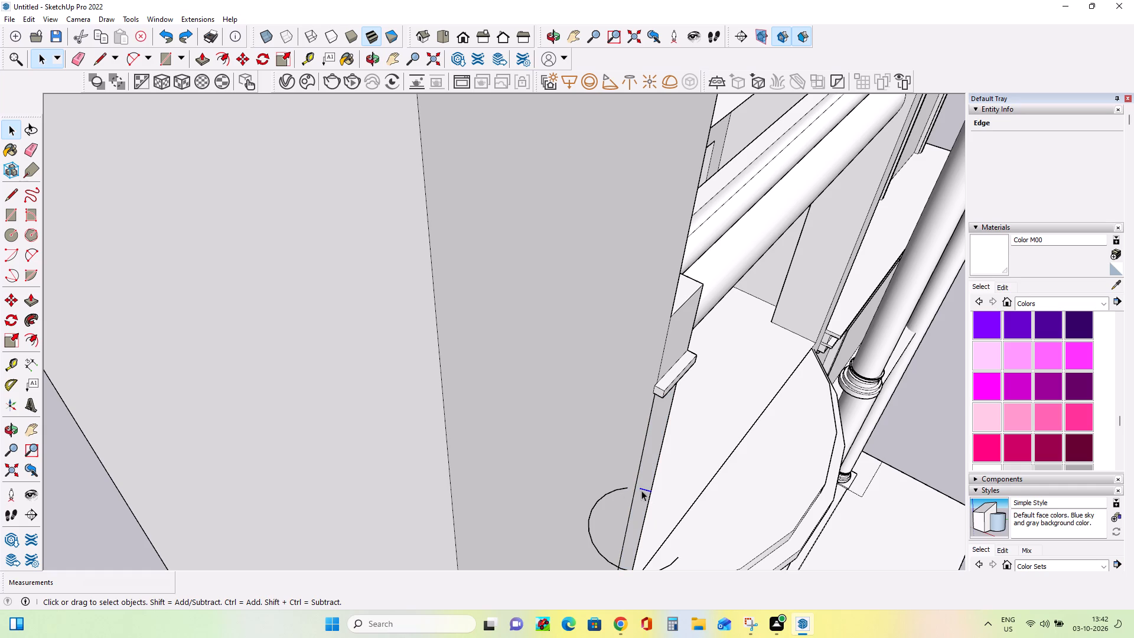
{"action": "left_click", "coordinate": [644, 489]}
{"action": "key", "text": "Insert"}
{"action": "key", "text": "Delete"}
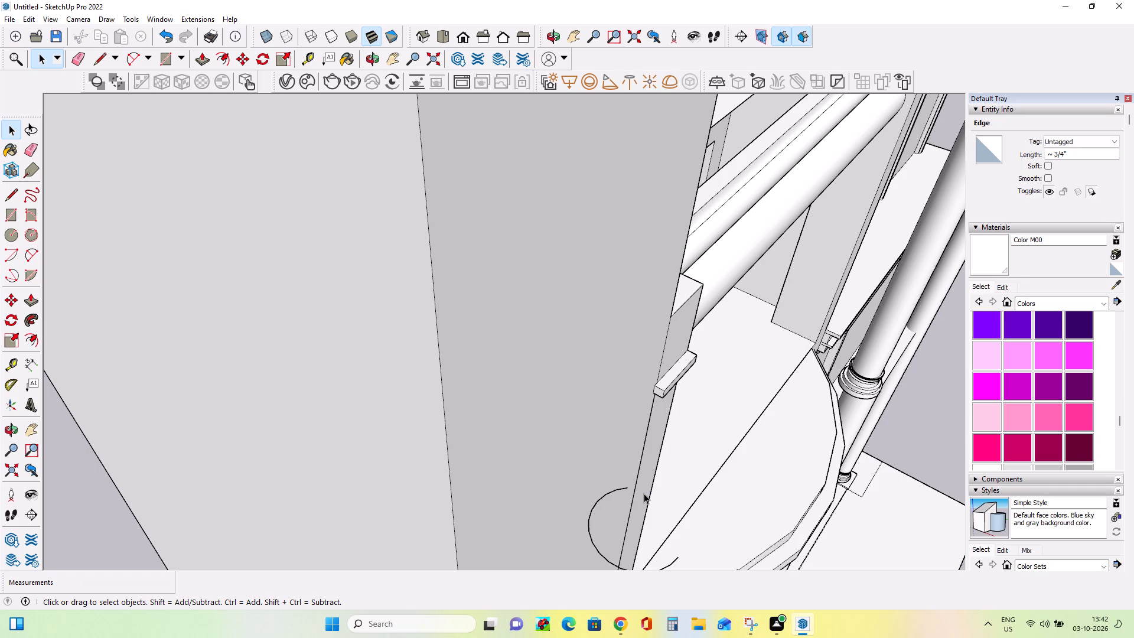
{"action": "left_click", "coordinate": [615, 489]}
{"action": "key", "text": "Delete"}
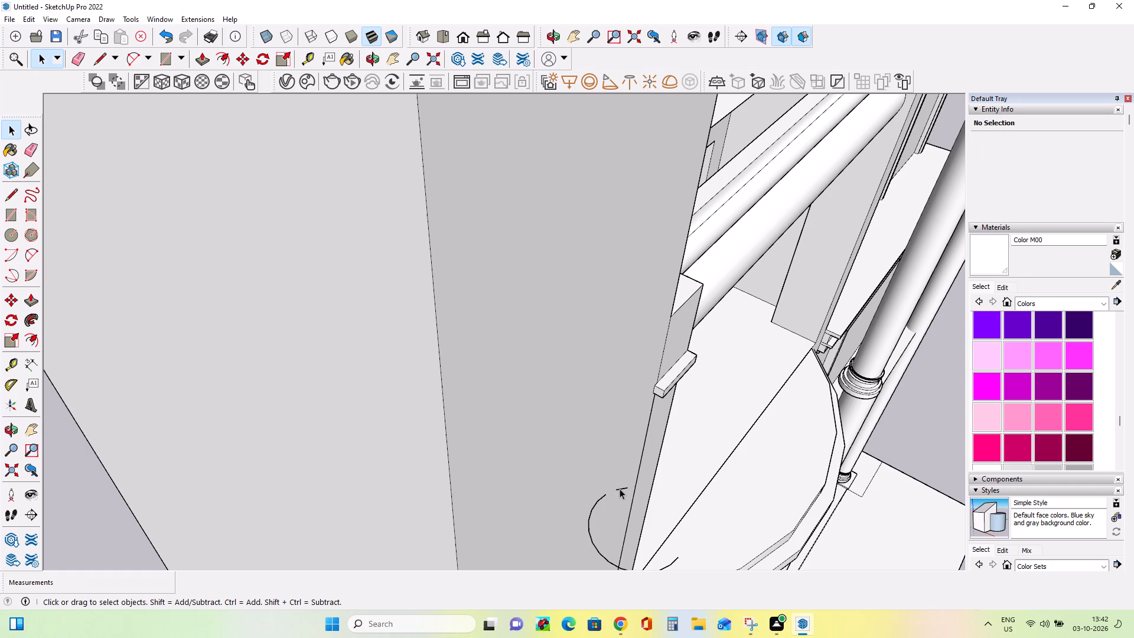
{"action": "left_click", "coordinate": [620, 488]}
{"action": "key", "text": "Delete"}
{"action": "left_click", "coordinate": [602, 496]}
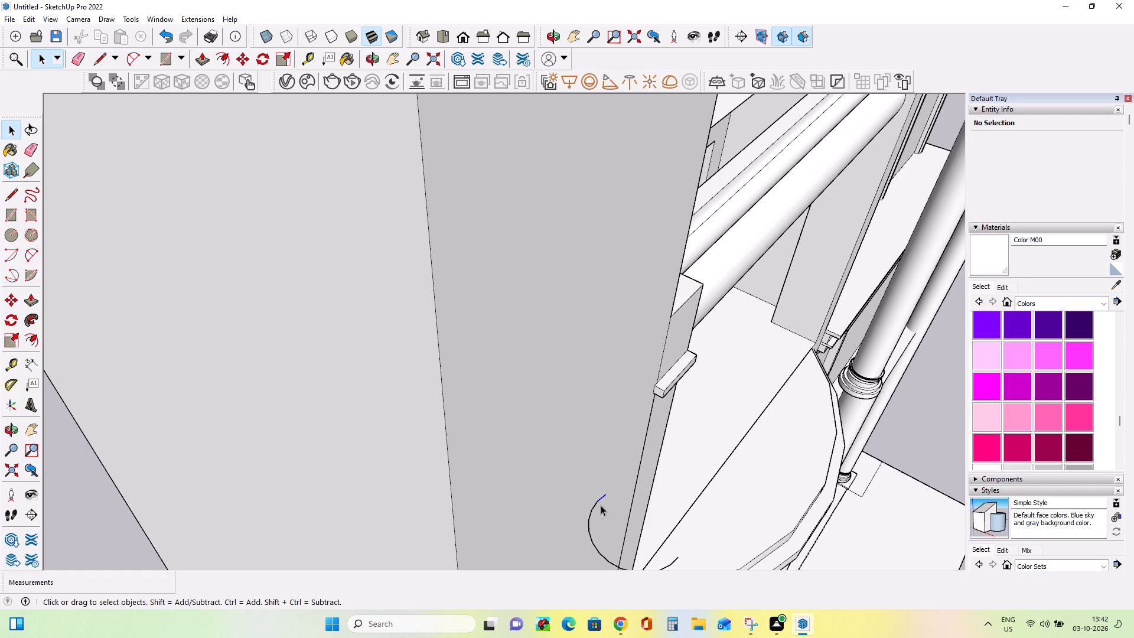
{"action": "key", "text": "Delete"}
{"action": "left_click", "coordinate": [592, 510]}
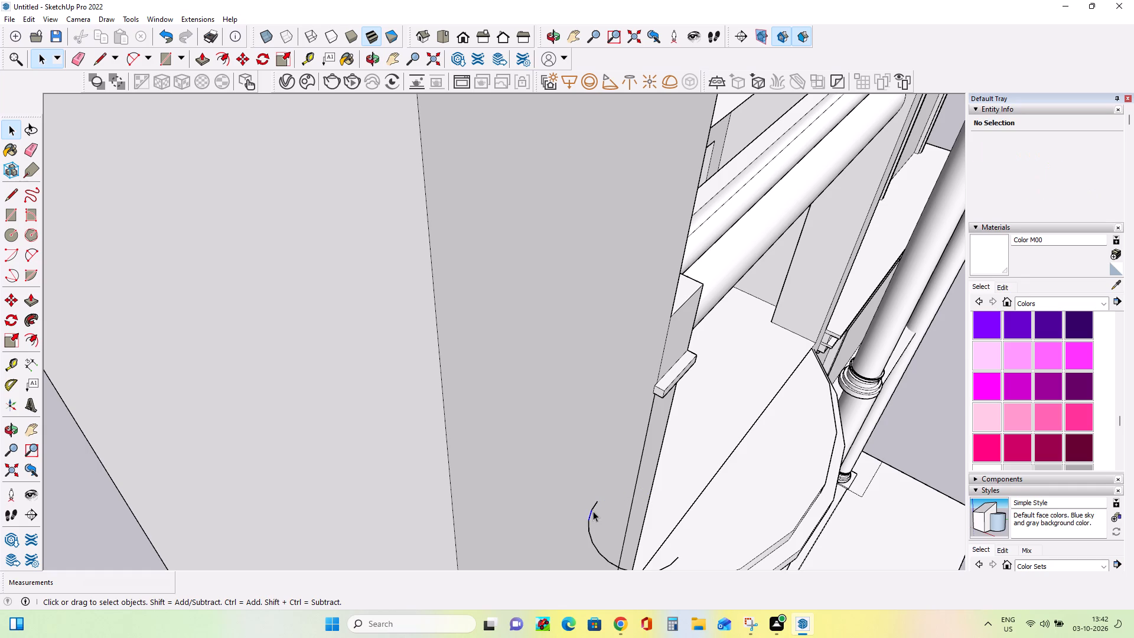
{"action": "key", "text": "Delete"}
{"action": "left_click", "coordinate": [594, 507]}
{"action": "key", "text": "Delete"}
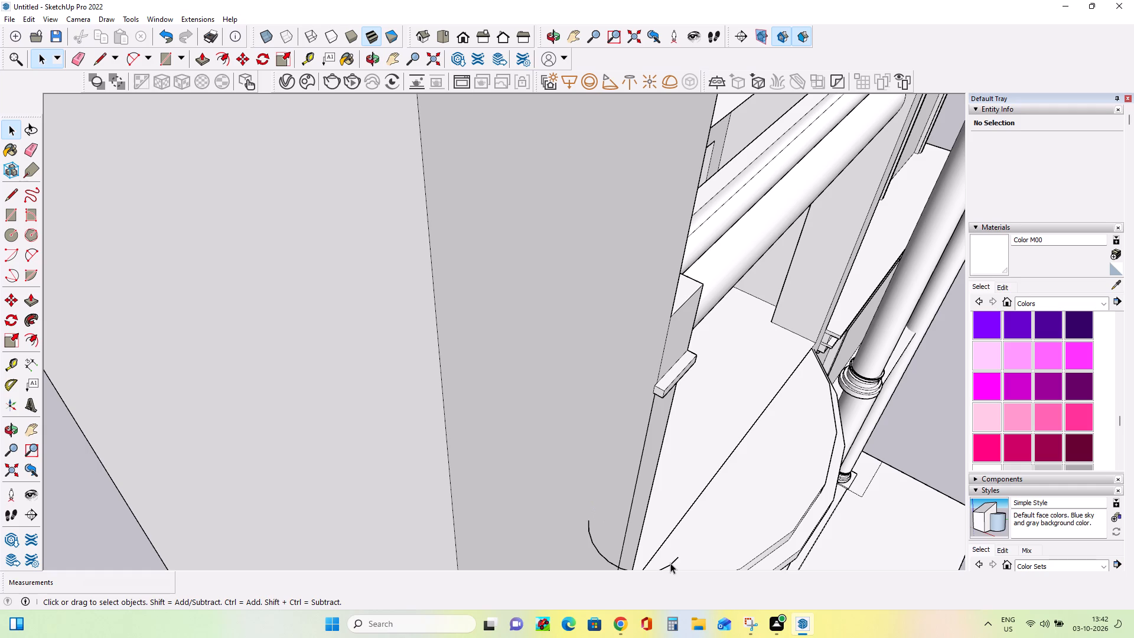
Delete further segments from both ends of the remaining leftover arc.
{"action": "left_click", "coordinate": [670, 563]}
{"action": "key", "text": "Delete"}
{"action": "left_click", "coordinate": [667, 566]}
{"action": "key", "text": "Delete"}
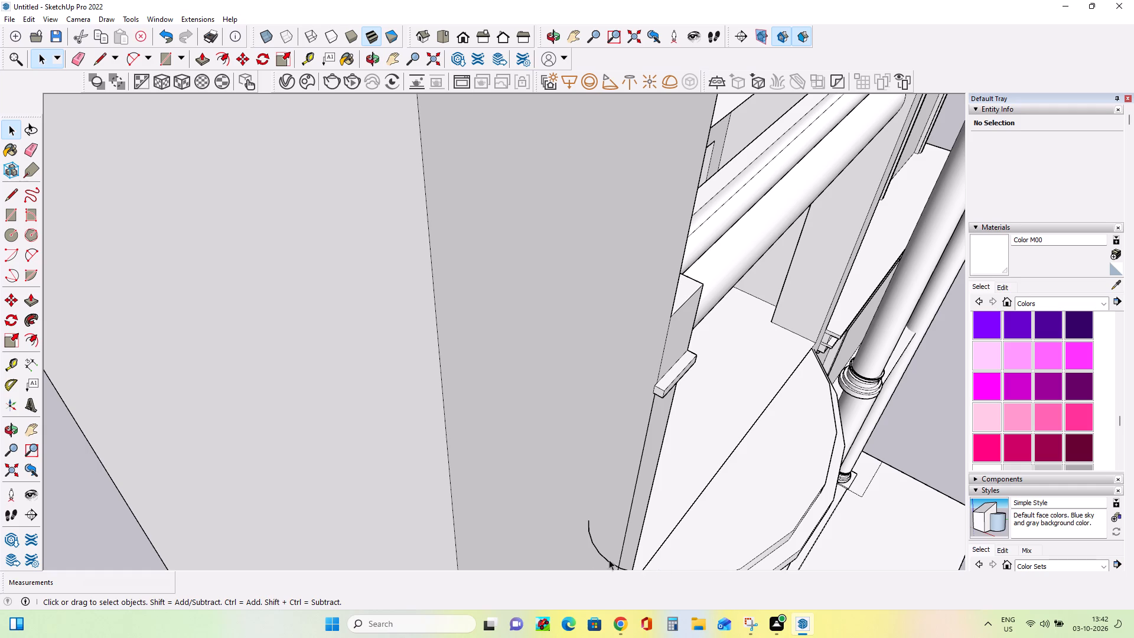
{"action": "left_click", "coordinate": [594, 541]}
{"action": "key", "text": "Delete"}
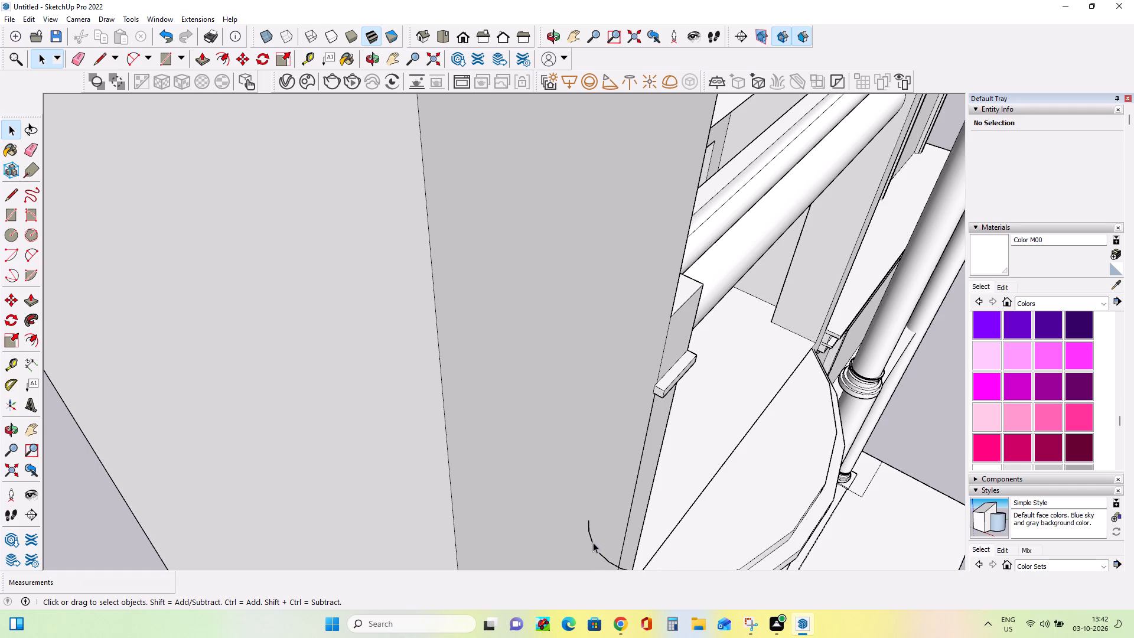
{"action": "double_click", "coordinate": [592, 541]}
{"action": "key", "text": "Delete"}
{"action": "left_click", "coordinate": [588, 527]}
{"action": "key", "text": "Delete"}
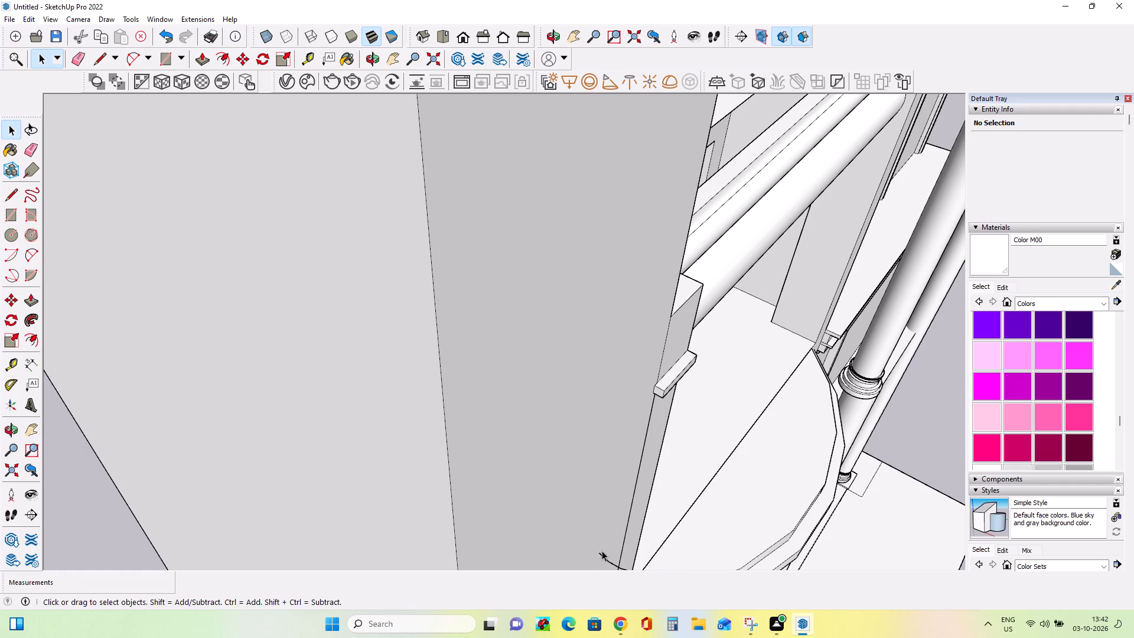
{"action": "left_click", "coordinate": [602, 555]}
{"action": "scroll", "coordinate": [617, 507], "scroll_direction": "down", "scroll_amount": 7}
{"action": "key", "text": "Delete"}
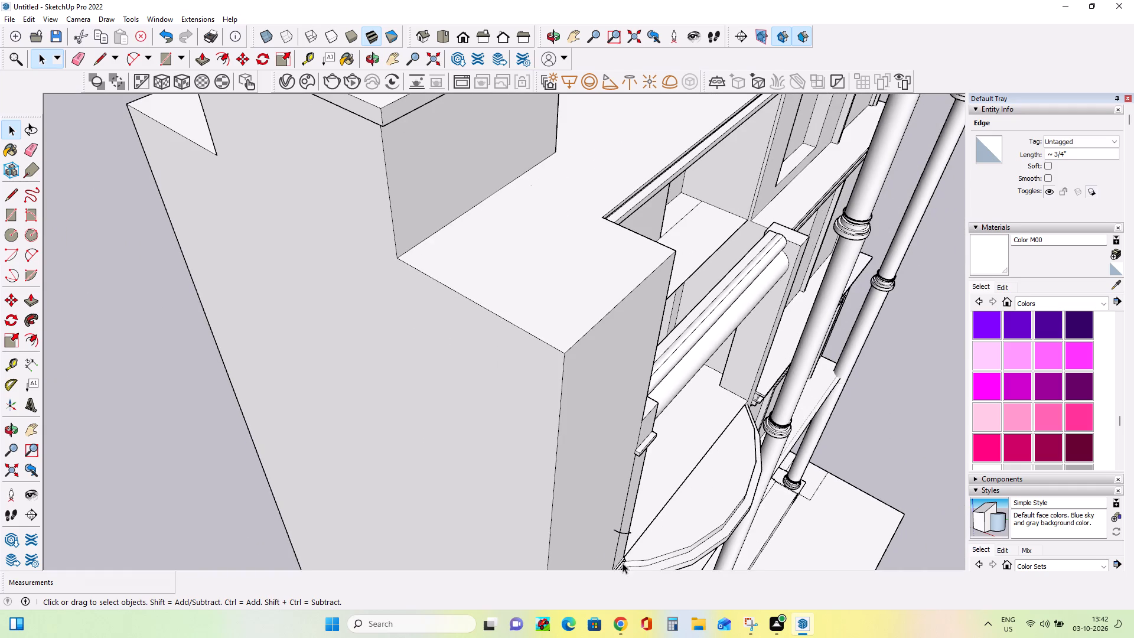
Delete the last segments of the leftover shaft circle, clearing it completely from in front of the wall block.
{"action": "scroll", "coordinate": [621, 551], "scroll_direction": "up", "scroll_amount": 8}
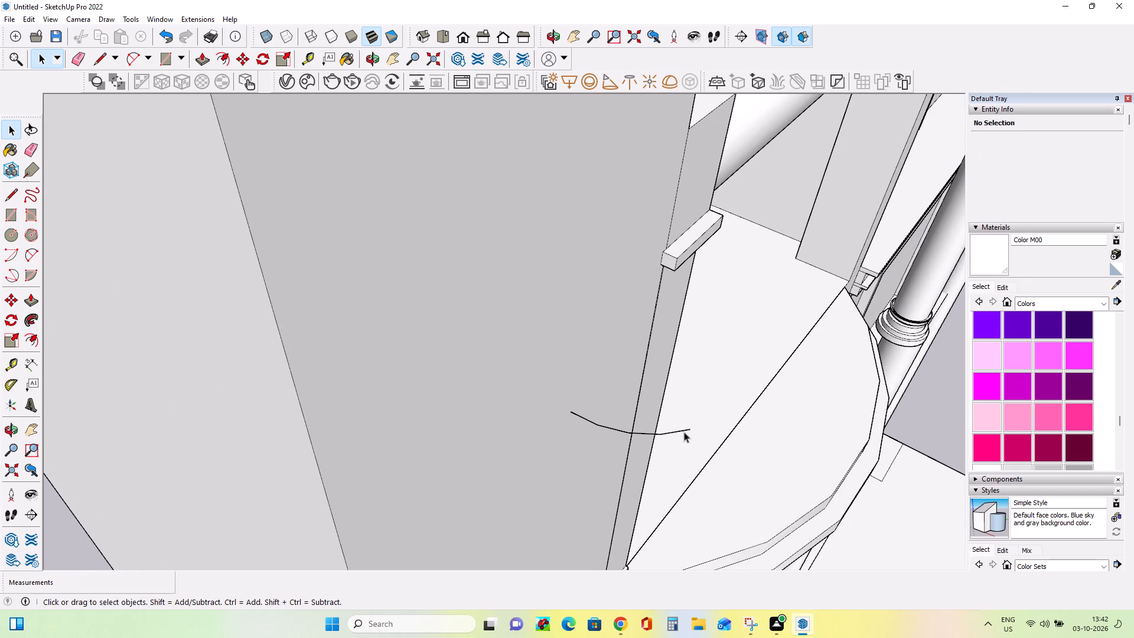
{"action": "left_click", "coordinate": [685, 428]}
{"action": "key", "text": "Delete"}
{"action": "left_click", "coordinate": [654, 435]}
{"action": "key", "text": "Delete"}
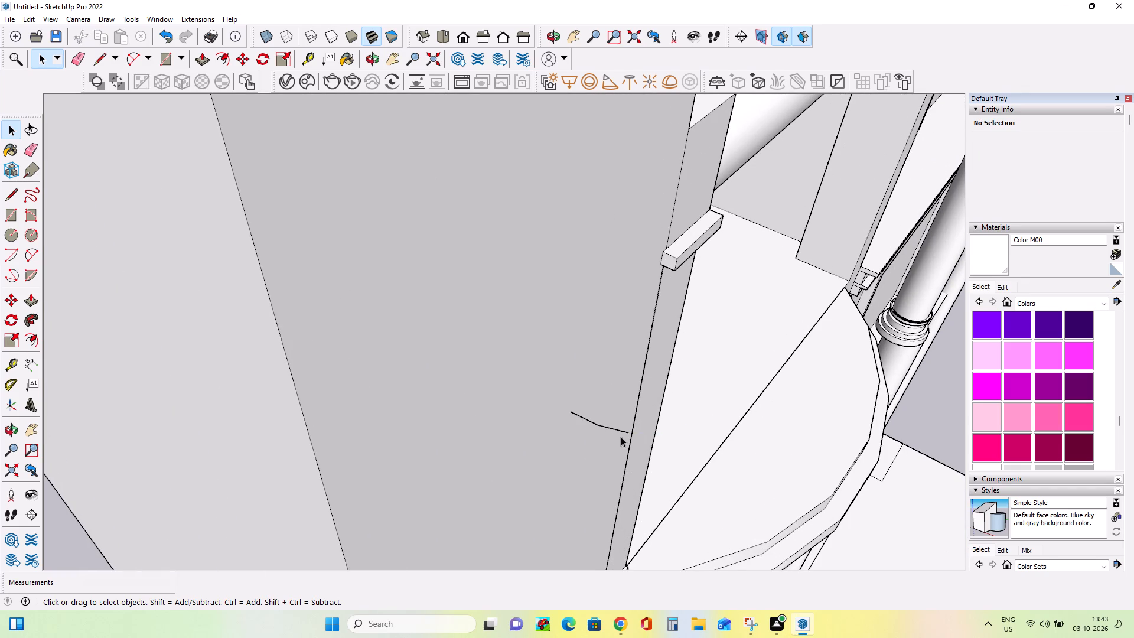
{"action": "left_click", "coordinate": [611, 428]}
{"action": "key", "text": "Delete"}
{"action": "left_click", "coordinate": [593, 424]}
{"action": "key", "text": "Delete"}
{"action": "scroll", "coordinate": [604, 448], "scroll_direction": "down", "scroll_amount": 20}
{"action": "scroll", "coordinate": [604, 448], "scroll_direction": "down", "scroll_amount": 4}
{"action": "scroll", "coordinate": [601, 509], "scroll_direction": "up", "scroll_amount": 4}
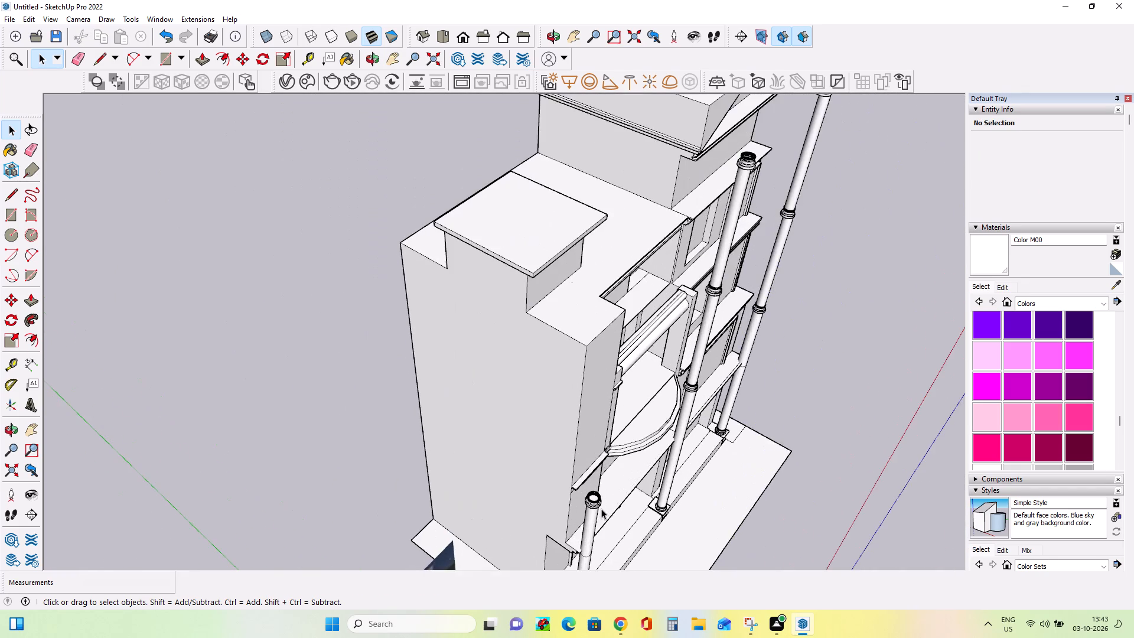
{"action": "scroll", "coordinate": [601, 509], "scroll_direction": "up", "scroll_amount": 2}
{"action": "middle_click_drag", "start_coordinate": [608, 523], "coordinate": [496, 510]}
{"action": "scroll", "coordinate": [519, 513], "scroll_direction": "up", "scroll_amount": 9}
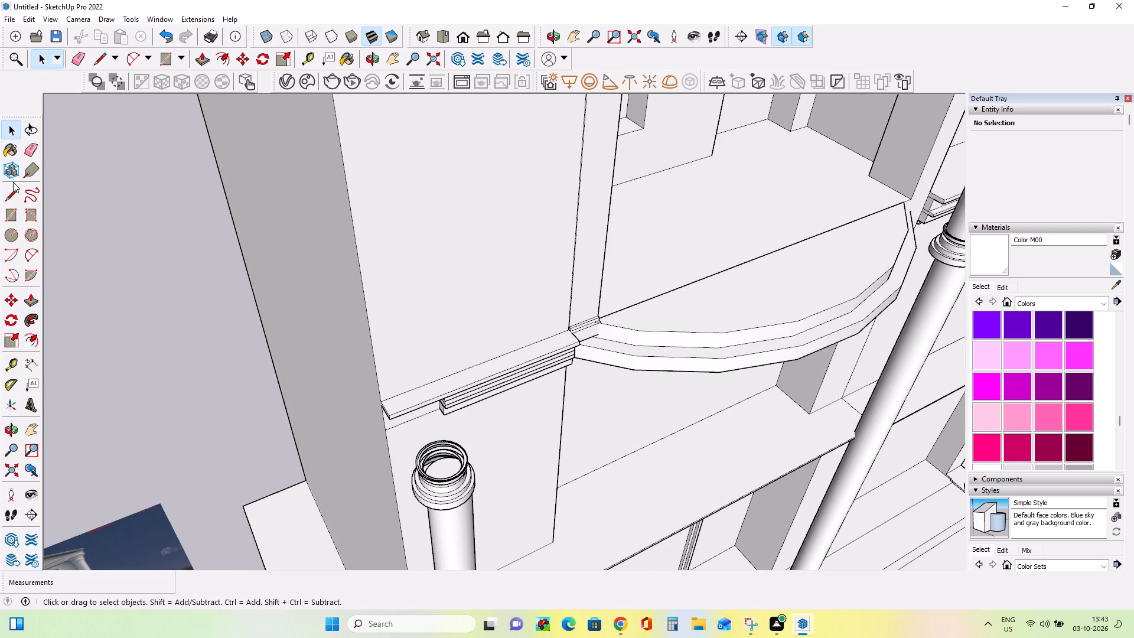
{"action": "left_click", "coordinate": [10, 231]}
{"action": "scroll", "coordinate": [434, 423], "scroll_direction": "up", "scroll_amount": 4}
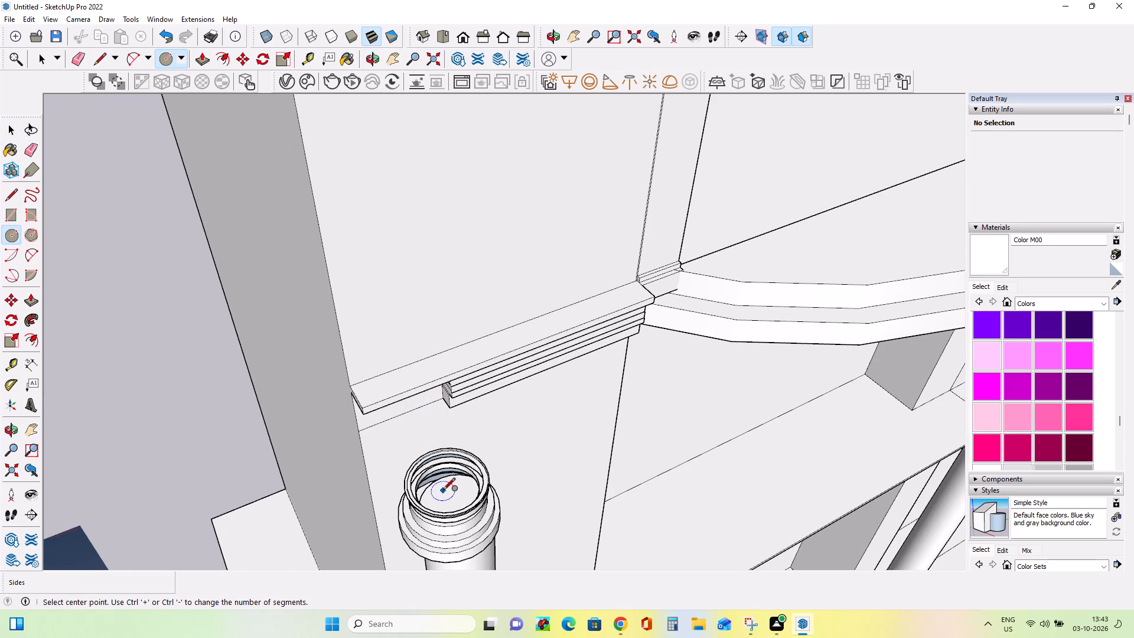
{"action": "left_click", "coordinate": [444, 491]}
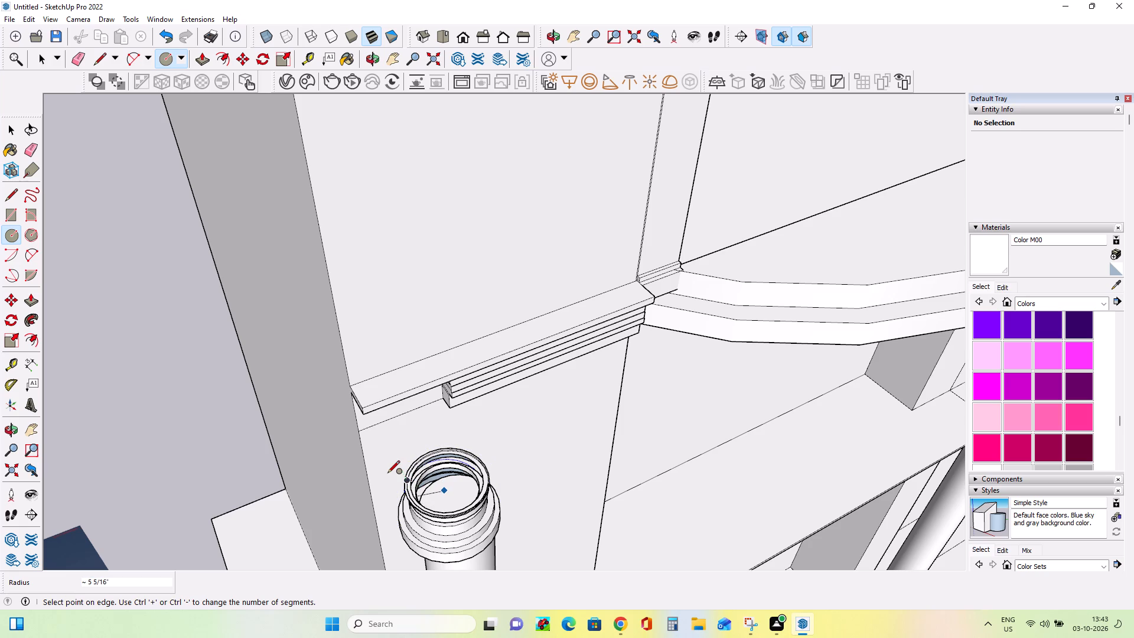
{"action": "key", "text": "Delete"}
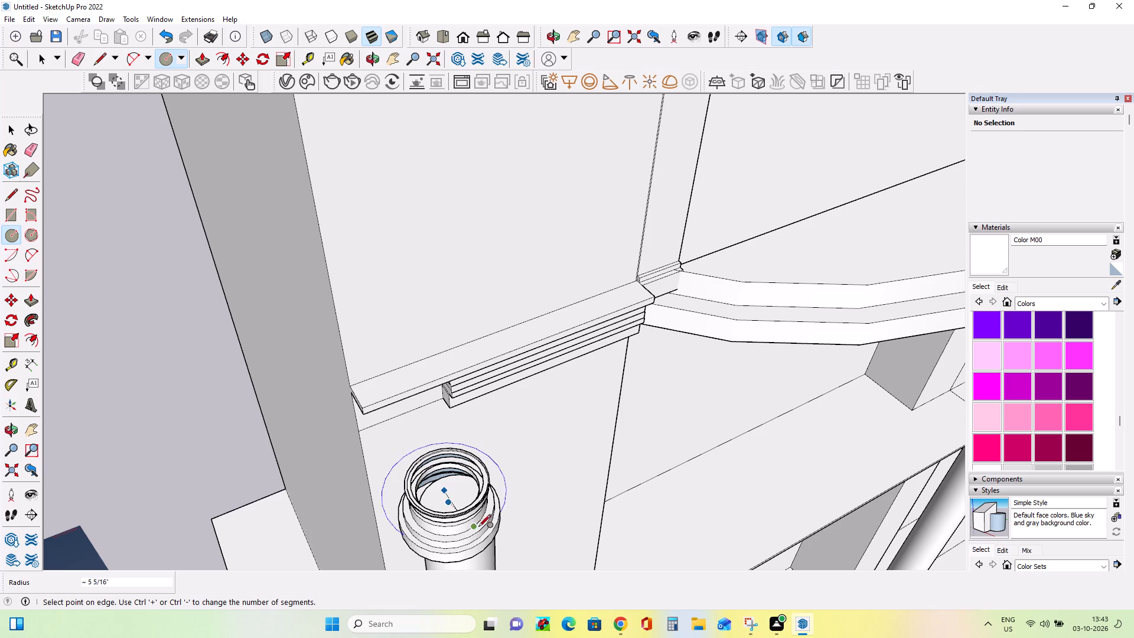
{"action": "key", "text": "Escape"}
Draw a line about 6 3/8" long across the open top rim of the short column's capital.
{"action": "middle_click_drag", "start_coordinate": [460, 545], "coordinate": [403, 428]}
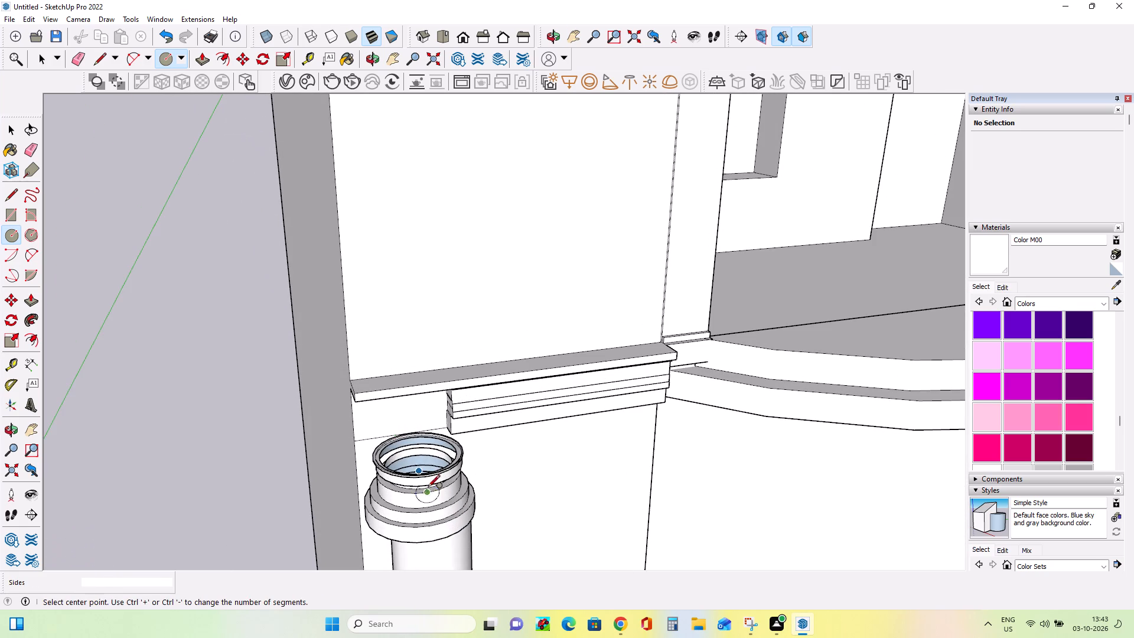
{"action": "left_click", "coordinate": [9, 192]}
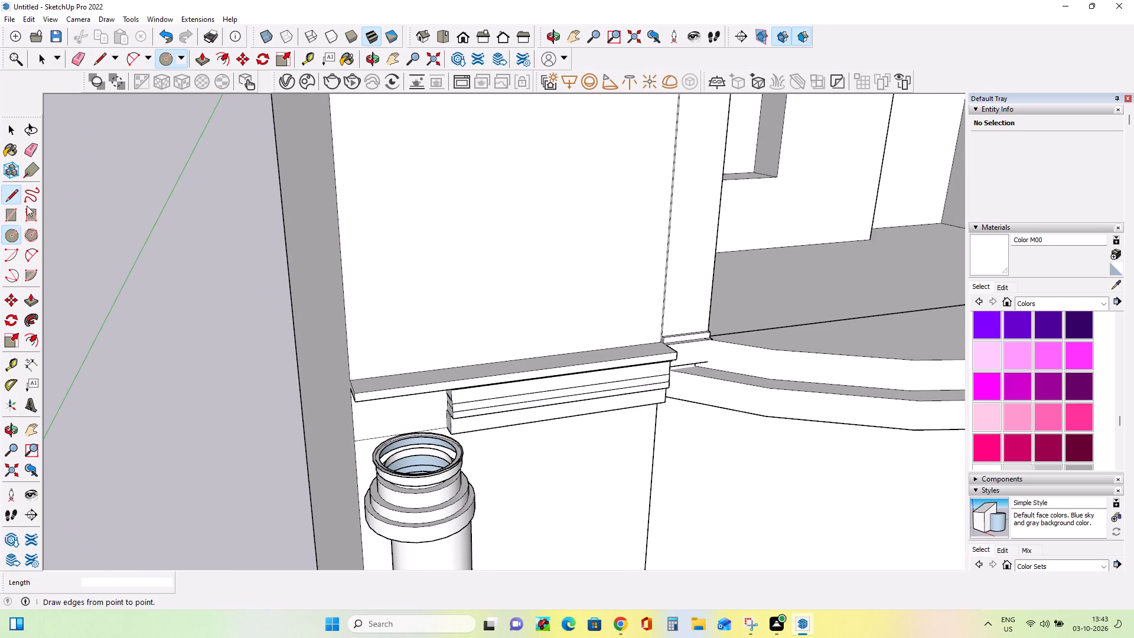
{"action": "left_click", "coordinate": [416, 477]}
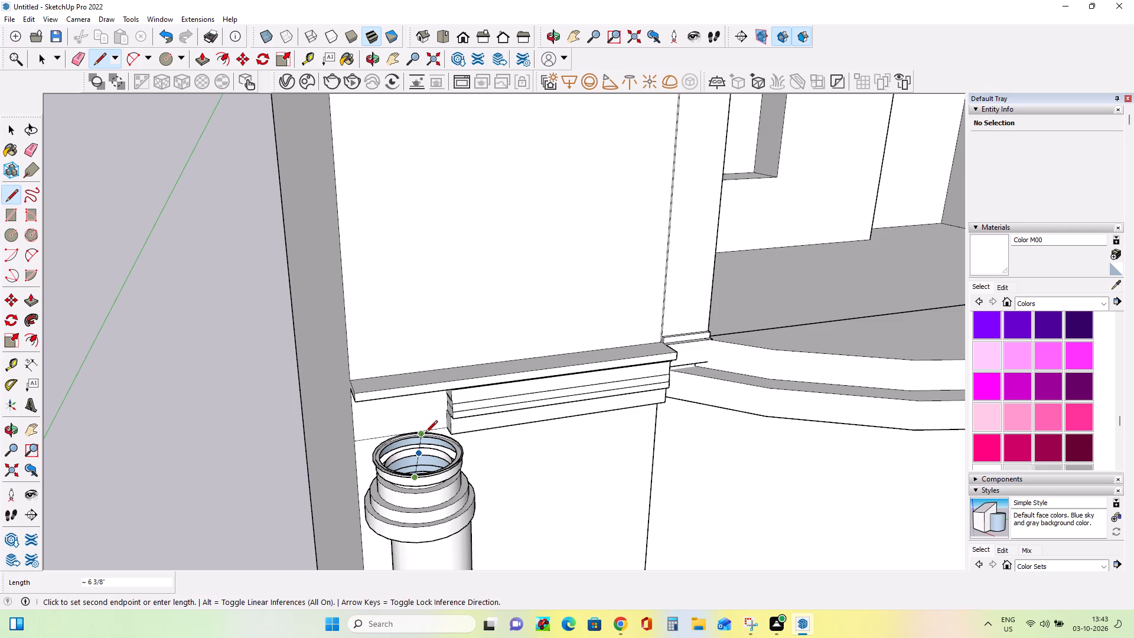
{"action": "left_click", "coordinate": [425, 434]}
{"action": "middle_click_drag", "start_coordinate": [461, 468], "coordinate": [494, 558]}
{"action": "middle_click_drag", "start_coordinate": [438, 506], "coordinate": [454, 511]}
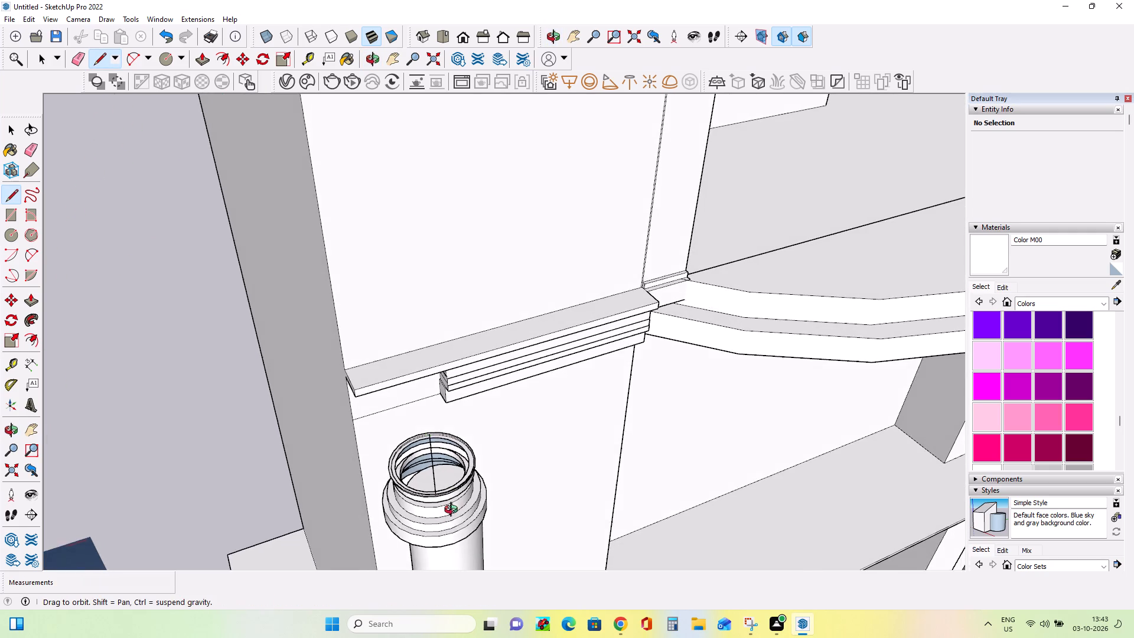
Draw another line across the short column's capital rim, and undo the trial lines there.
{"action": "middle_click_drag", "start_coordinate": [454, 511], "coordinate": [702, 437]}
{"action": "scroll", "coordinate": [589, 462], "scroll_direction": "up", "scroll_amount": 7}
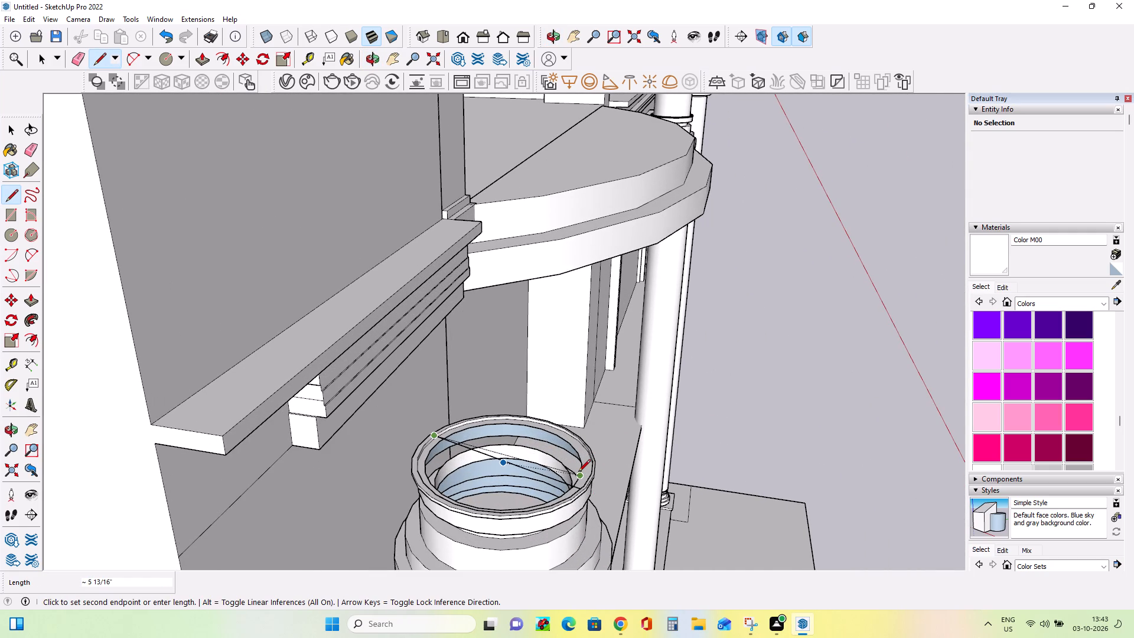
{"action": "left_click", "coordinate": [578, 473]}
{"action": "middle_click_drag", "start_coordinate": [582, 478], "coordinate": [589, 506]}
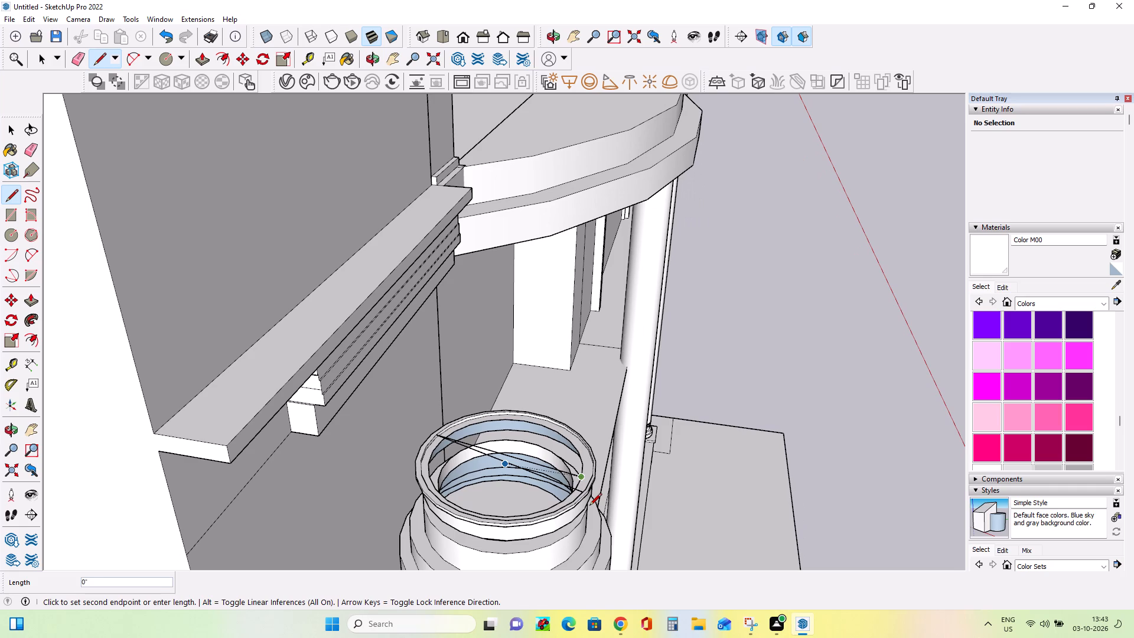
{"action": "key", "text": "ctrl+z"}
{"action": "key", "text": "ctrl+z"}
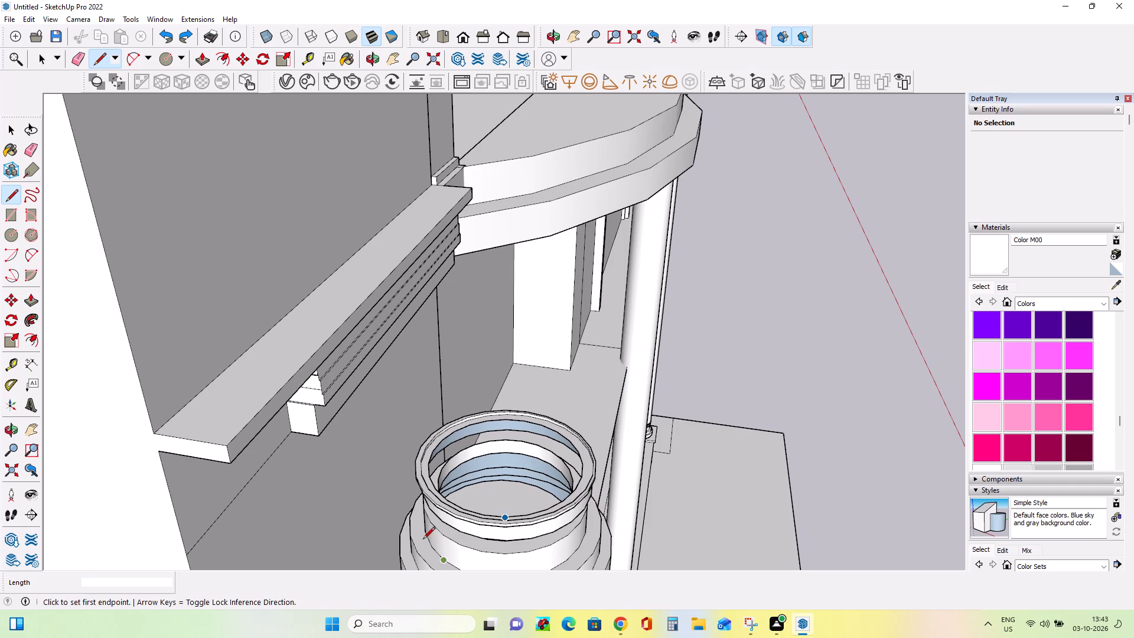
Close the short column's capital top with a line across its outer rim, and erase the dividing line from the new face.
{"action": "left_click", "coordinate": [452, 512]}
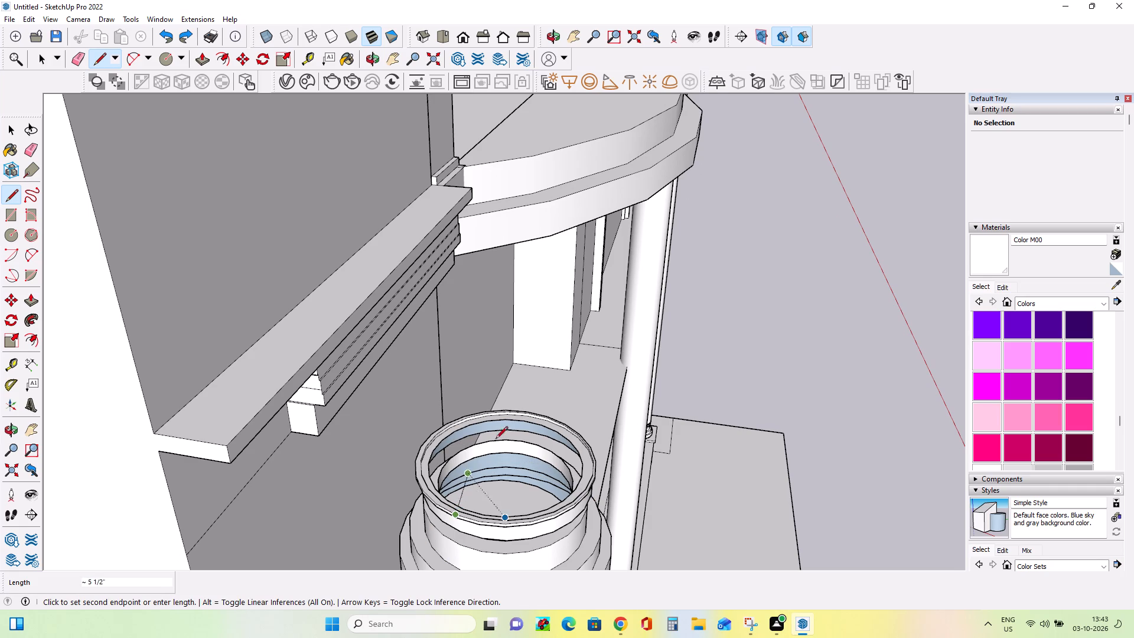
{"action": "left_click", "coordinate": [516, 411]}
{"action": "middle_click_drag", "start_coordinate": [573, 473], "coordinate": [328, 435]}
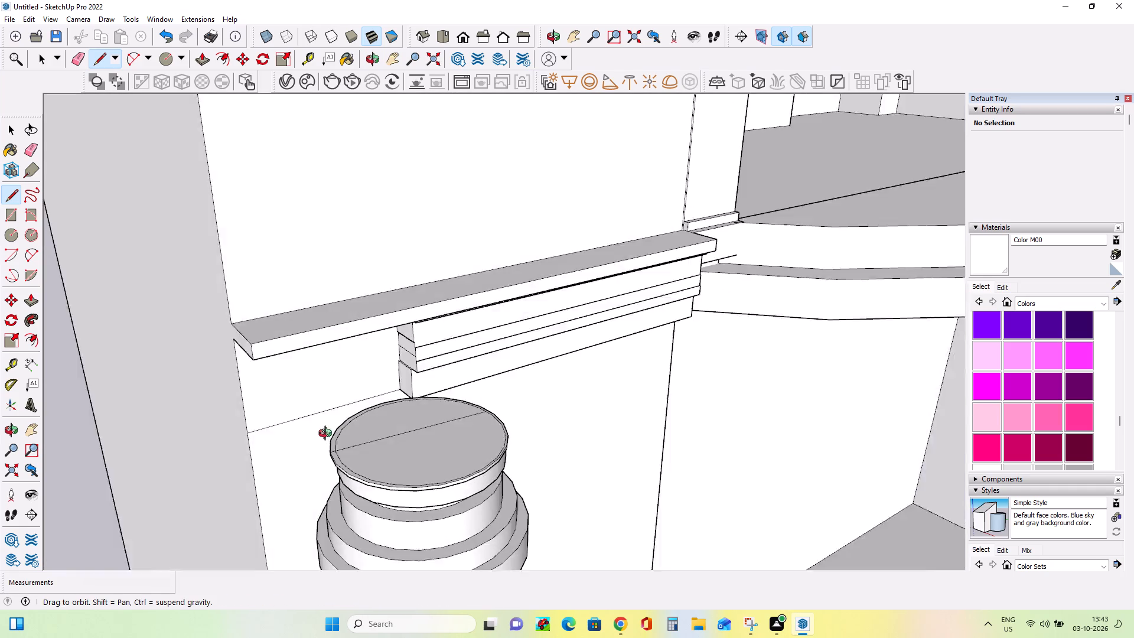
{"action": "middle_click_drag", "start_coordinate": [328, 435], "coordinate": [327, 434]}
{"action": "scroll", "coordinate": [351, 448], "scroll_direction": "down", "scroll_amount": 12}
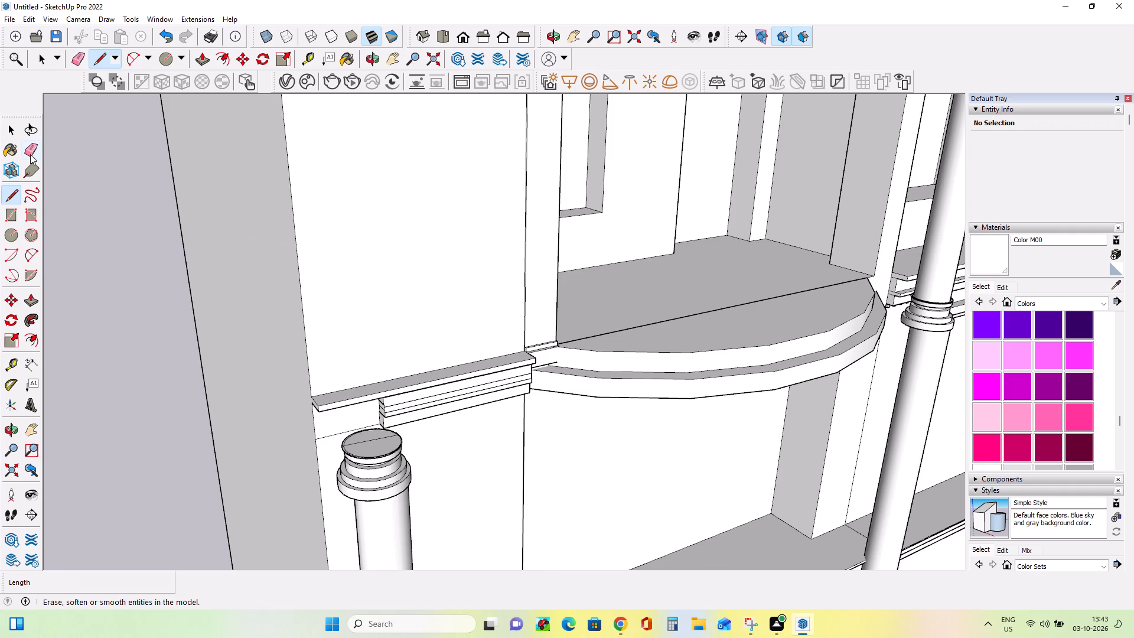
{"action": "left_click", "coordinate": [30, 154]}
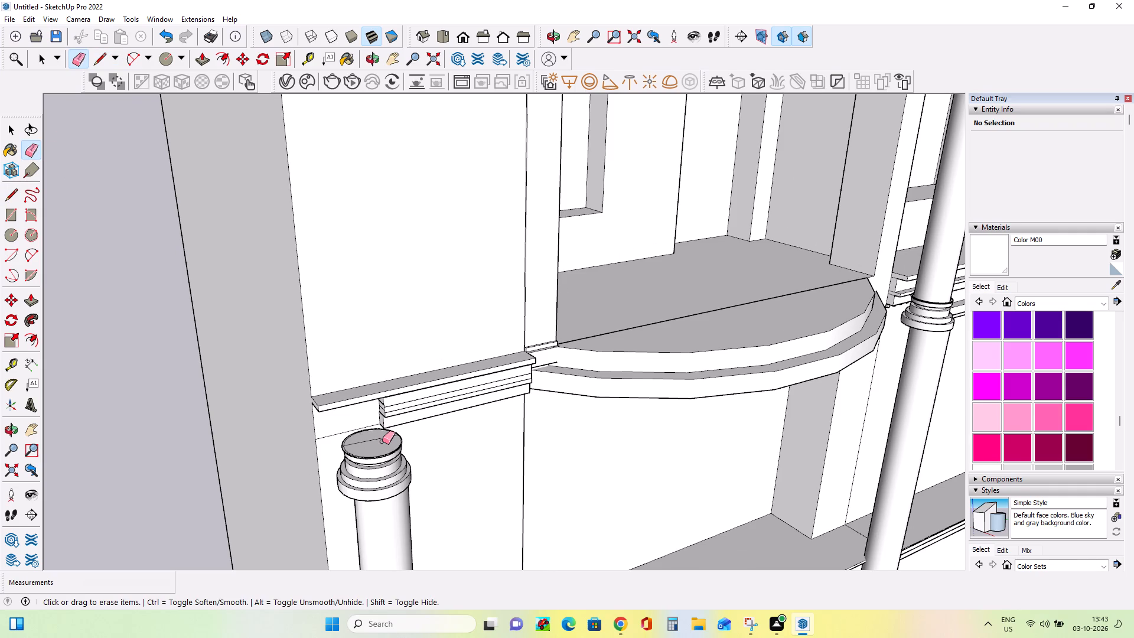
{"action": "left_click", "coordinate": [382, 441]}
{"action": "left_click", "coordinate": [384, 438]}
{"action": "scroll", "coordinate": [433, 460], "scroll_direction": "down", "scroll_amount": 9}
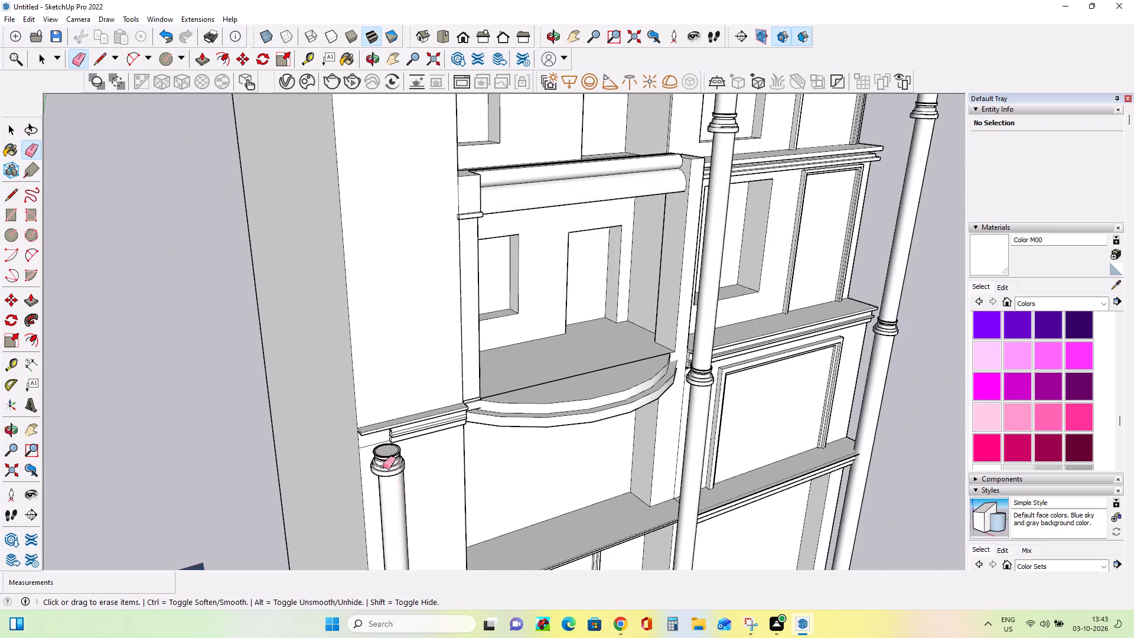
Push/Pull the short column's circular top face upward about 4' 9 3/8" to form an upper shaft beside the wall block.
{"action": "middle_click_drag", "start_coordinate": [403, 484], "coordinate": [214, 399]}
{"action": "scroll", "coordinate": [313, 394], "scroll_direction": "up", "scroll_amount": 5}
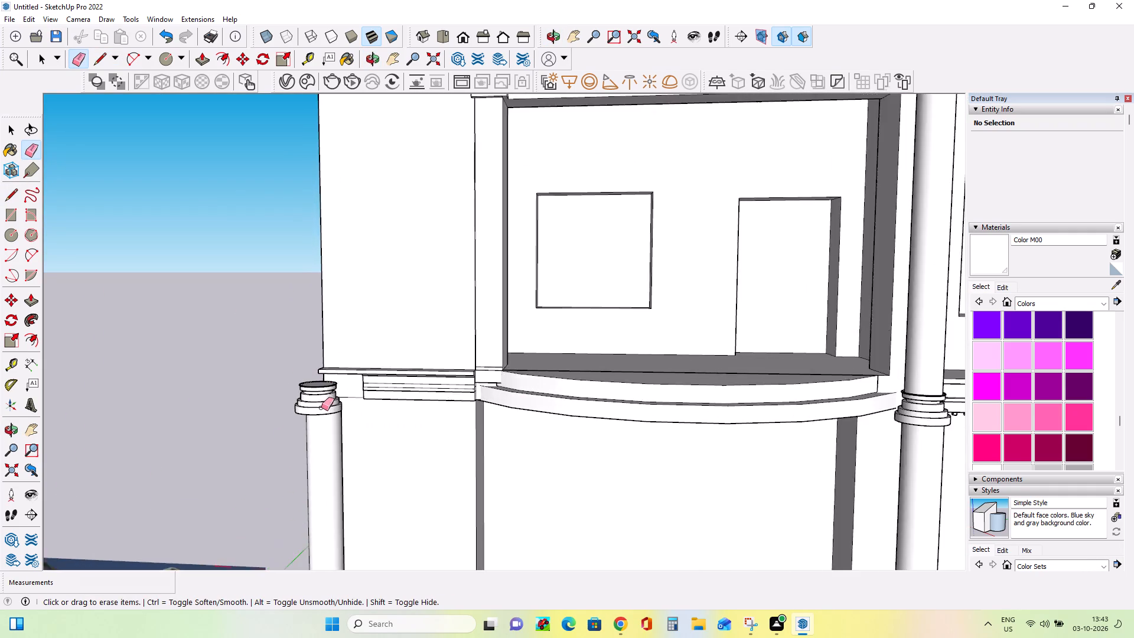
{"action": "scroll", "coordinate": [321, 408], "scroll_direction": "up", "scroll_amount": 4}
{"action": "left_click", "coordinate": [25, 127]}
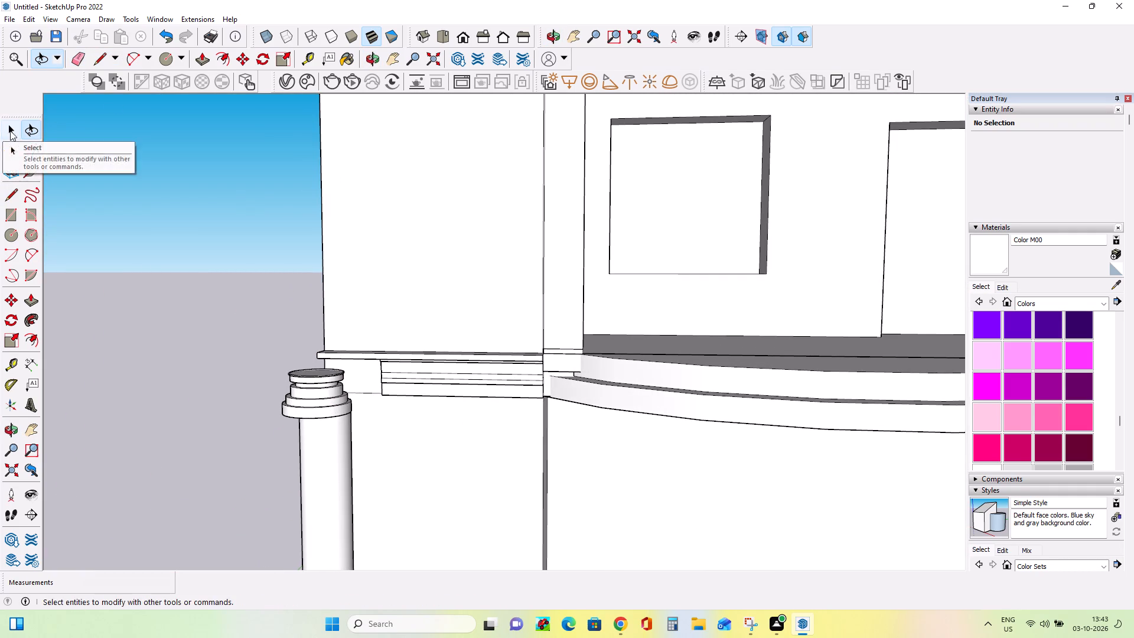
{"action": "left_click", "coordinate": [10, 131]}
{"action": "left_click", "coordinate": [320, 415]}
{"action": "left_click", "coordinate": [329, 410]}
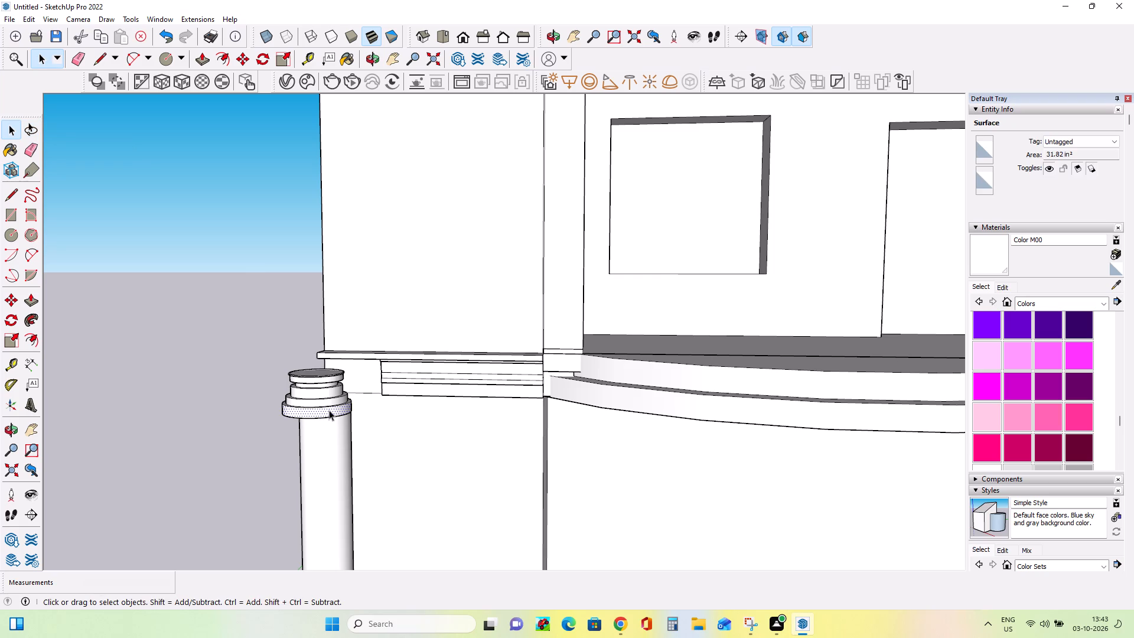
{"action": "scroll", "coordinate": [416, 432], "scroll_direction": "down", "scroll_amount": 6}
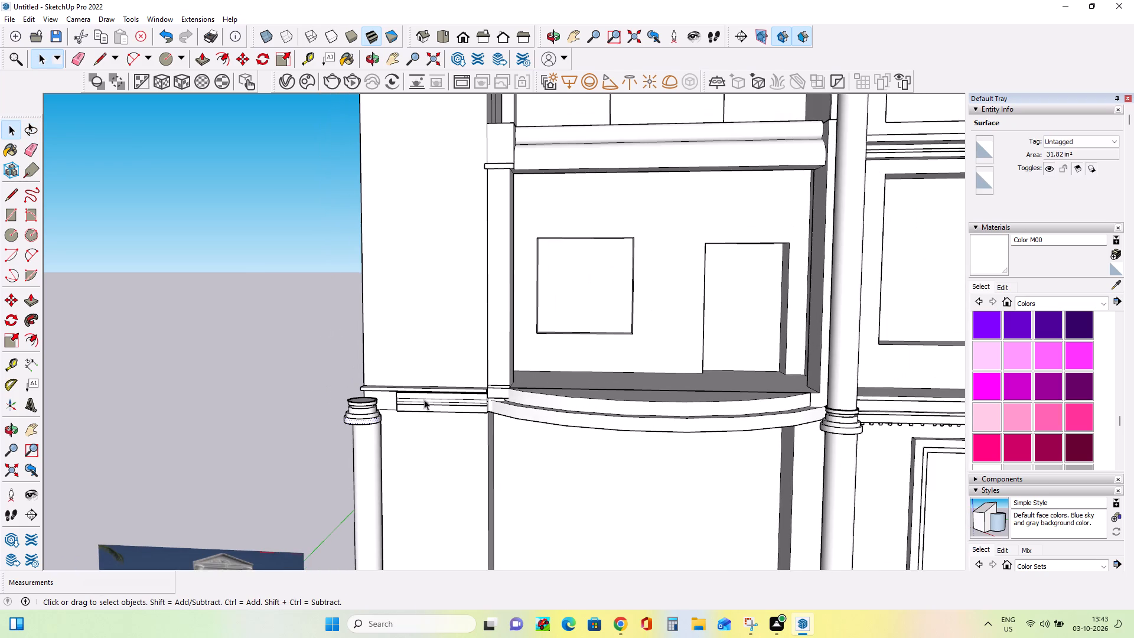
{"action": "left_click", "coordinate": [34, 295]}
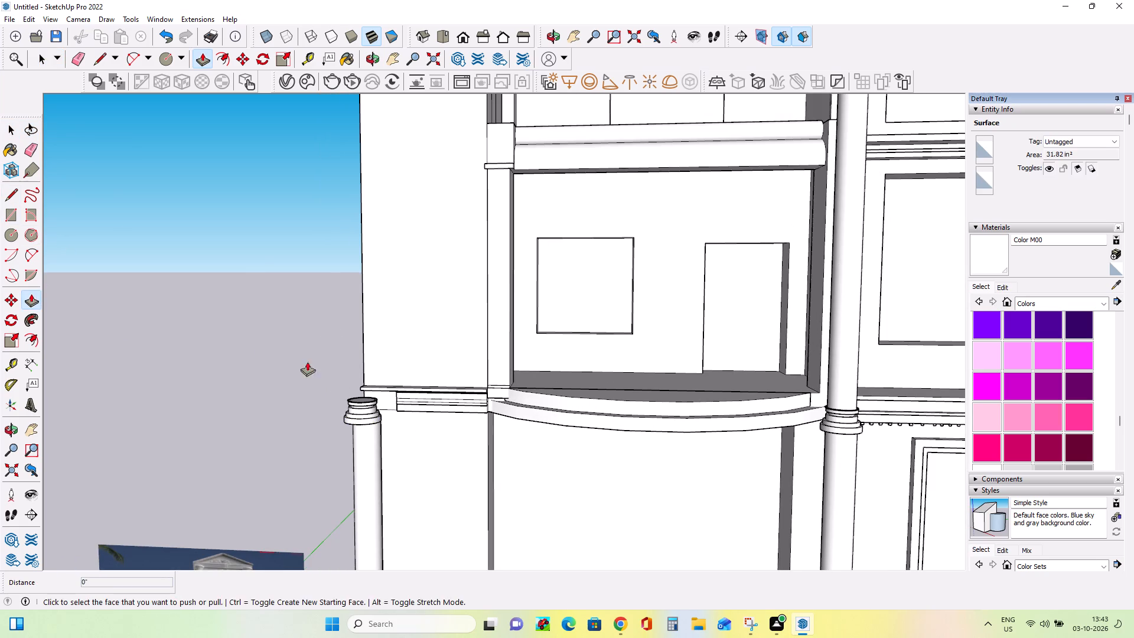
{"action": "middle_click_drag", "start_coordinate": [363, 385], "coordinate": [395, 519]}
{"action": "left_click", "coordinate": [372, 406]}
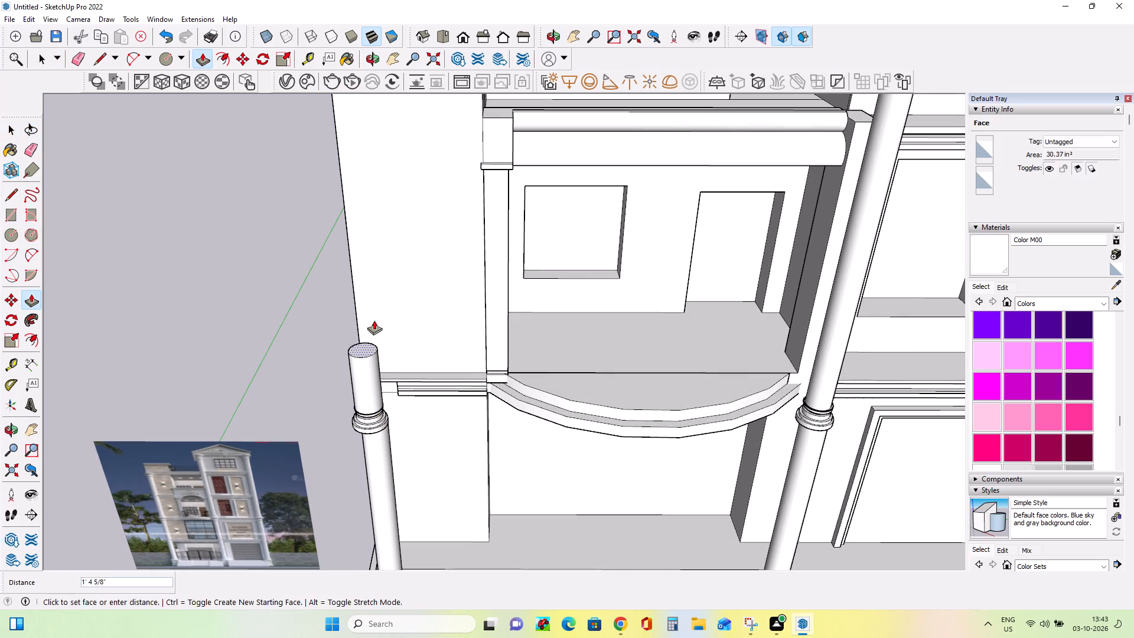
{"action": "scroll", "coordinate": [370, 225], "scroll_direction": "down", "scroll_amount": 10}
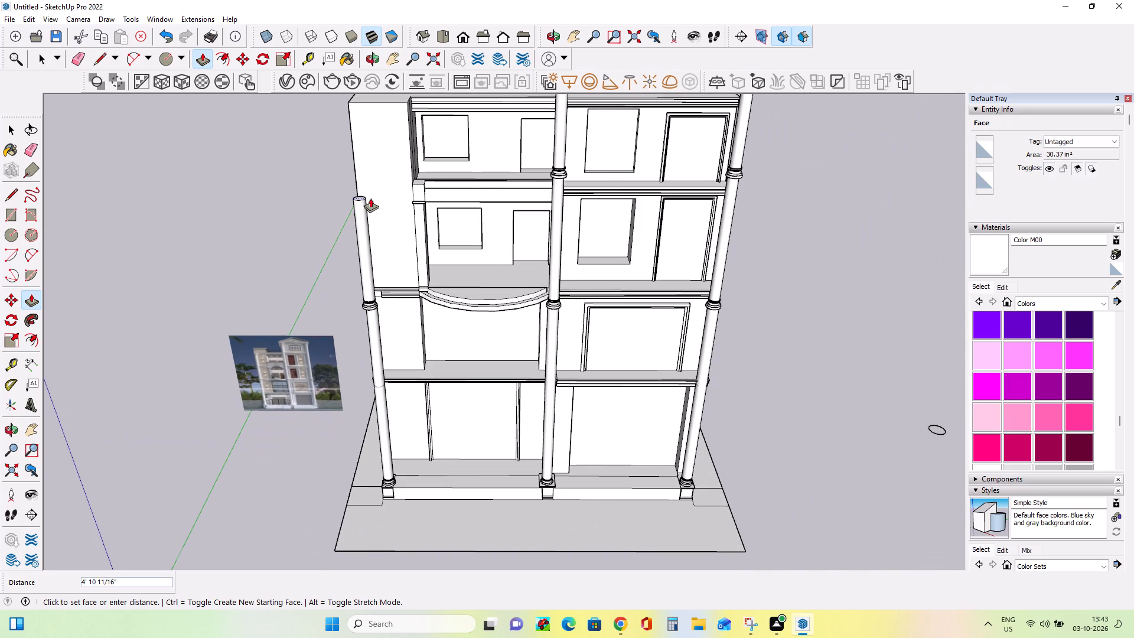
{"action": "left_click", "coordinate": [372, 200]}
Extend the short column's upper shaft by about 1' 2 3/4", matching its top to the middle column's upper ring.
{"action": "middle_click_drag", "start_coordinate": [385, 300], "coordinate": [484, 173]}
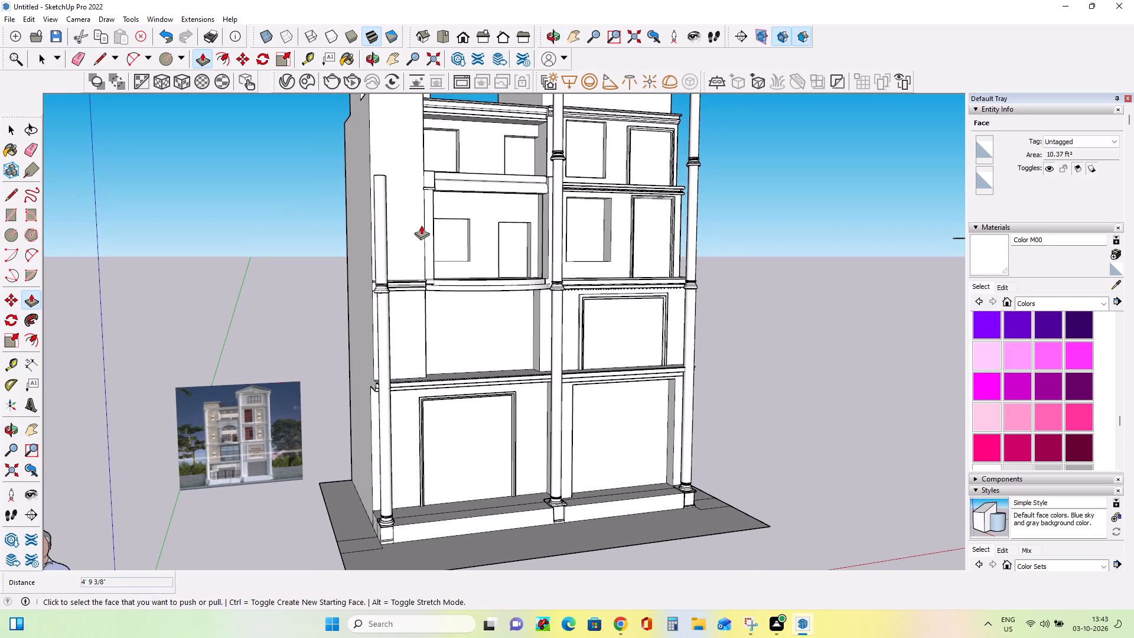
{"action": "middle_click_drag", "start_coordinate": [409, 231], "coordinate": [314, 243]}
{"action": "middle_click_drag", "start_coordinate": [382, 191], "coordinate": [419, 333]}
{"action": "right_click_drag", "start_coordinate": [411, 283], "coordinate": [412, 290]}
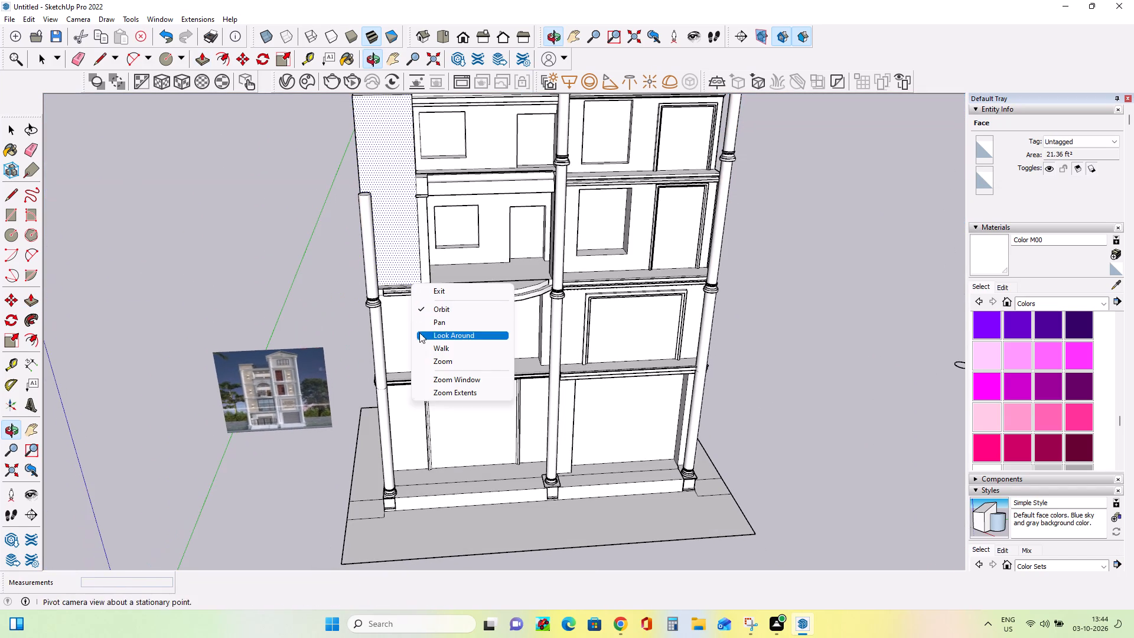
{"action": "middle_click_drag", "start_coordinate": [419, 333], "coordinate": [419, 332]}
{"action": "middle_click_drag", "start_coordinate": [377, 204], "coordinate": [411, 357]}
{"action": "left_click", "coordinate": [304, 184]}
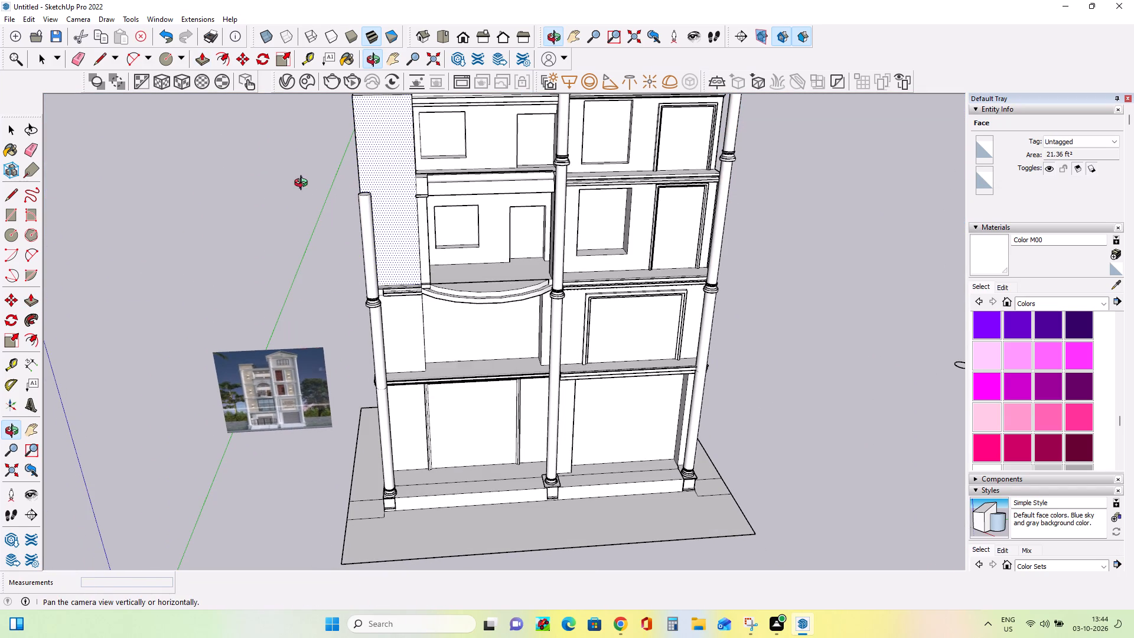
{"action": "middle_click_drag", "start_coordinate": [405, 244], "coordinate": [428, 329]}
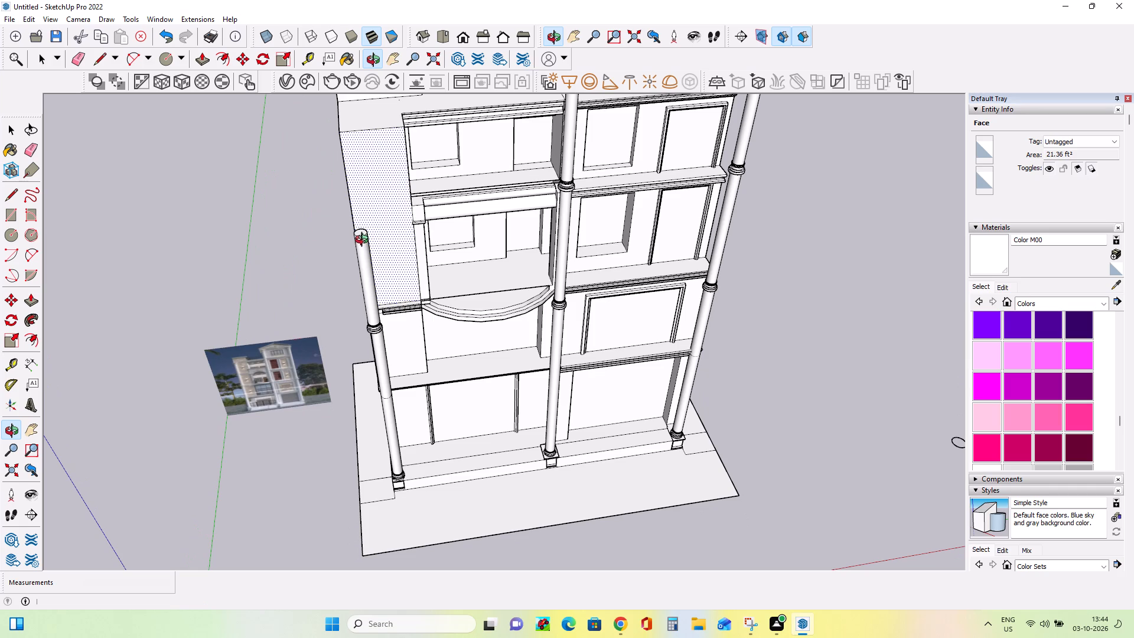
{"action": "middle_click_drag", "start_coordinate": [372, 247], "coordinate": [401, 320]}
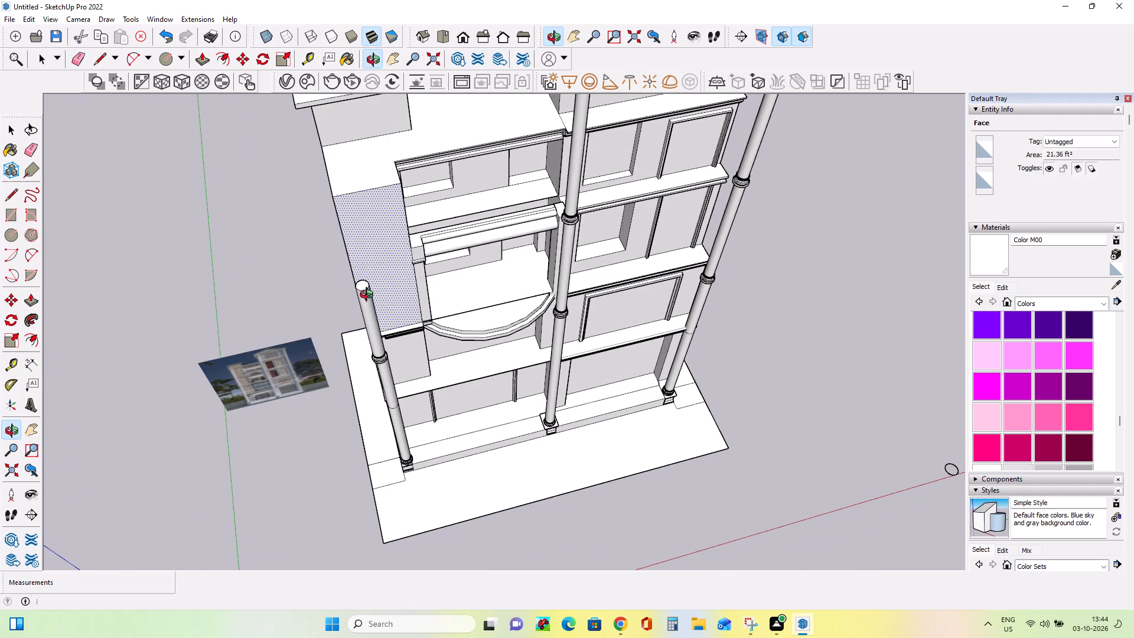
{"action": "left_click", "coordinate": [310, 265]}
{"action": "scroll", "coordinate": [363, 297], "scroll_direction": "up", "scroll_amount": 7}
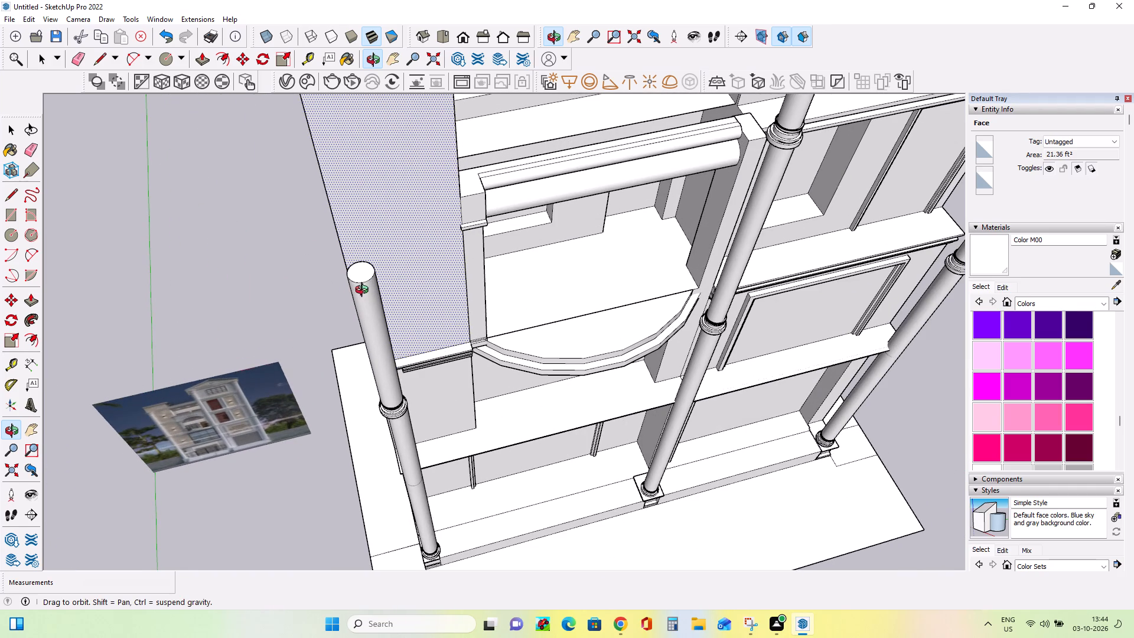
{"action": "left_click", "coordinate": [15, 134]}
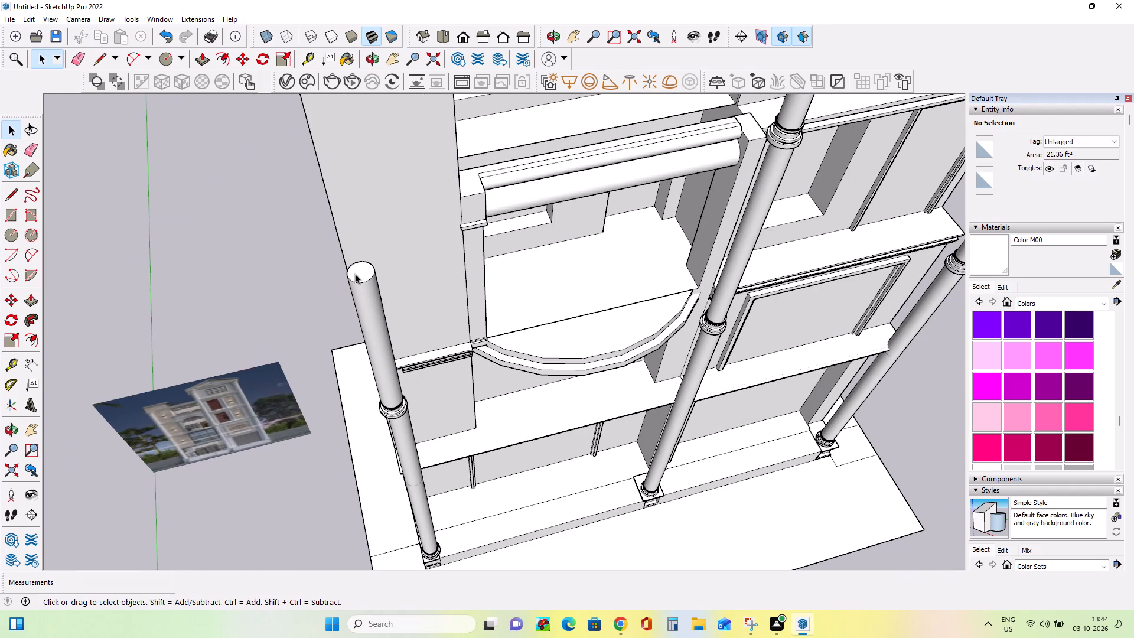
{"action": "left_click", "coordinate": [355, 274]}
{"action": "left_click", "coordinate": [36, 302]}
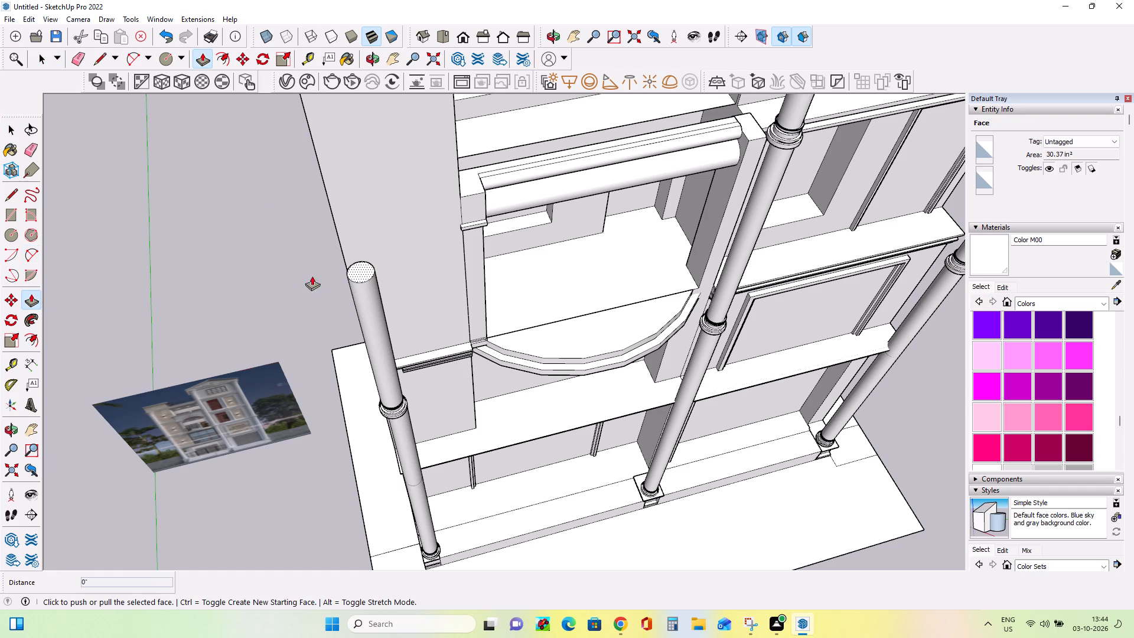
{"action": "left_click", "coordinate": [364, 271]}
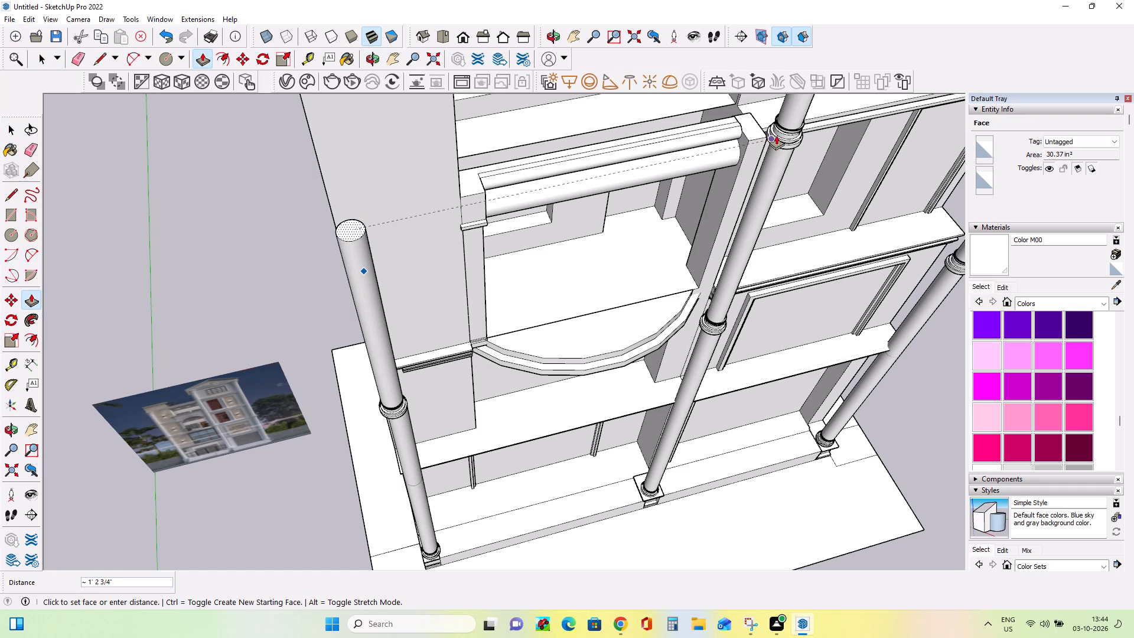
{"action": "left_click", "coordinate": [780, 135]}
Examine the whole facade, comparing the extended short column with the middle and outer columns.
{"action": "middle_click_drag", "start_coordinate": [561, 307], "coordinate": [341, 212]}
{"action": "scroll", "coordinate": [341, 212], "scroll_direction": "down", "scroll_amount": 3}
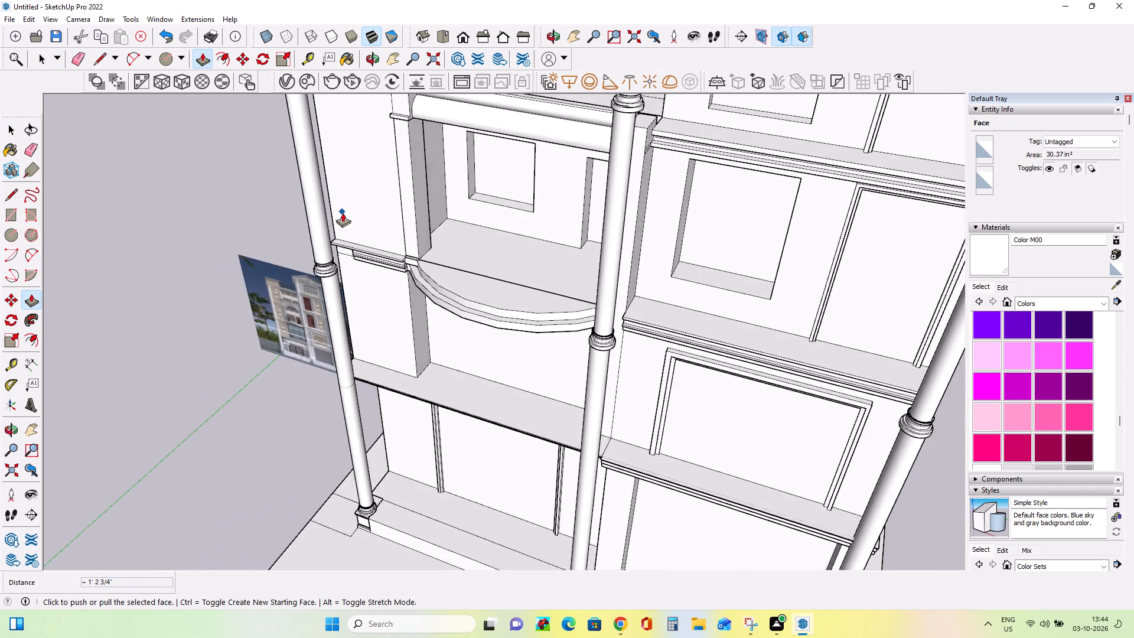
{"action": "scroll", "coordinate": [343, 213], "scroll_direction": "down", "scroll_amount": 11}
{"action": "middle_click_drag", "start_coordinate": [354, 295], "coordinate": [447, 217]}
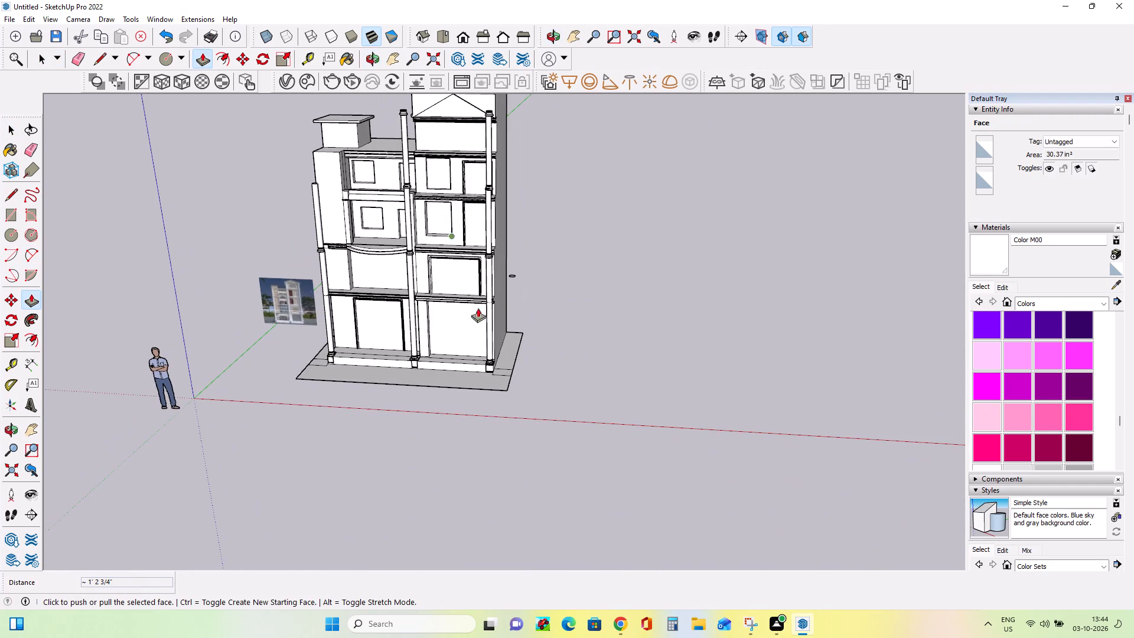
{"action": "scroll", "coordinate": [398, 145], "scroll_direction": "up", "scroll_amount": 6}
{"action": "scroll", "coordinate": [396, 177], "scroll_direction": "down", "scroll_amount": 8}
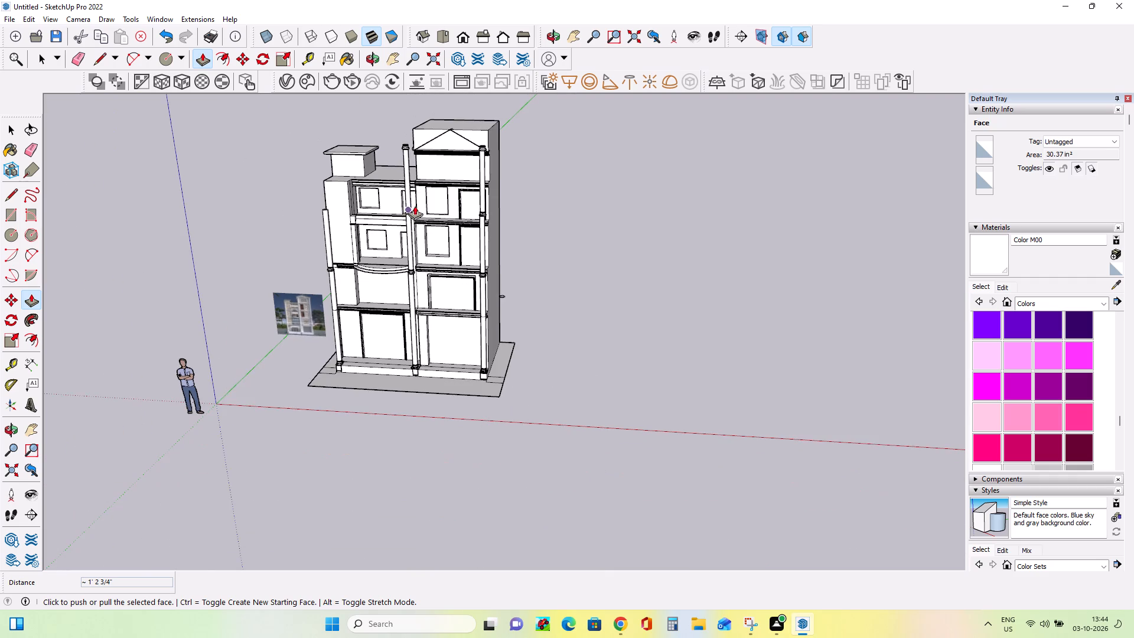
{"action": "scroll", "coordinate": [425, 174], "scroll_direction": "up", "scroll_amount": 10}
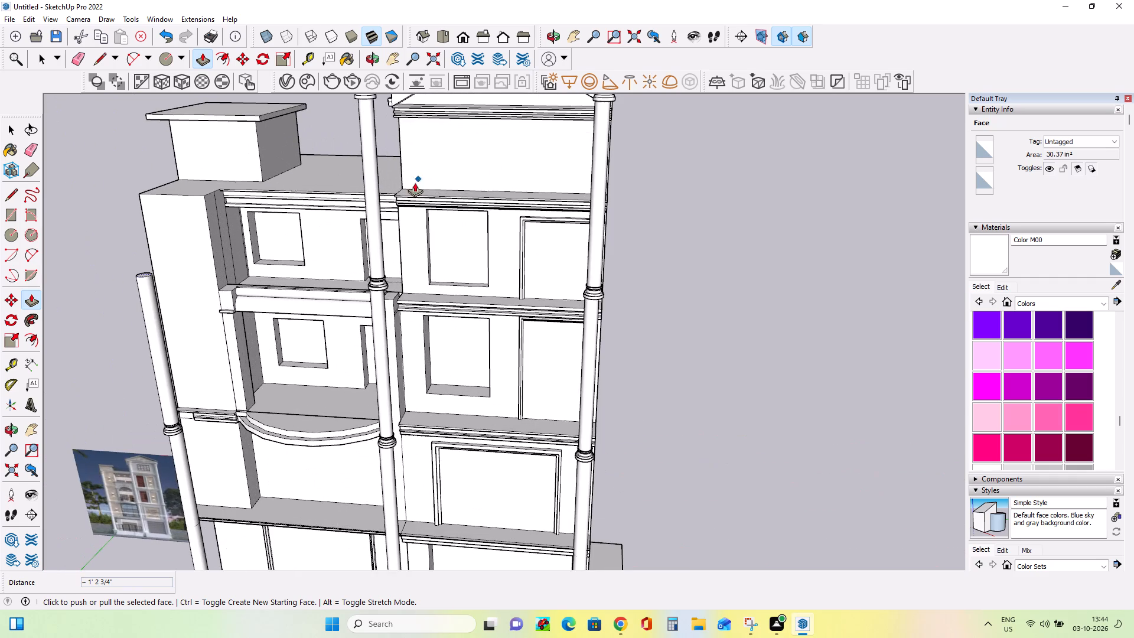
{"action": "scroll", "coordinate": [415, 183], "scroll_direction": "down", "scroll_amount": 7}
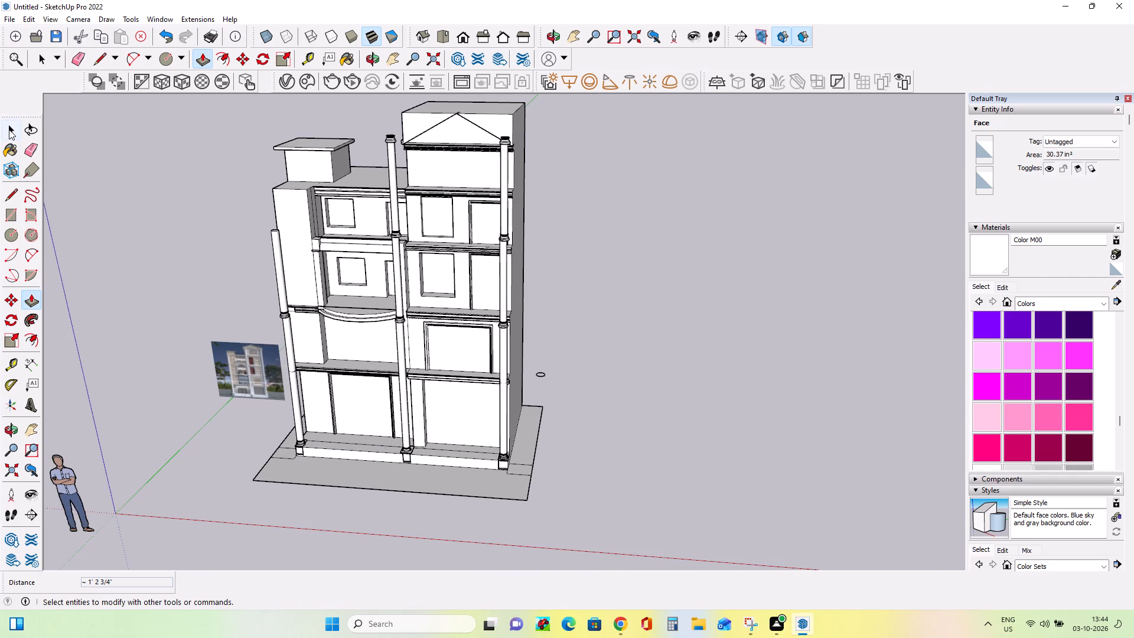
Move the middle column's upper shaft group about 2 7/8" to bring its base ring onto the shaft below.
{"action": "left_click", "coordinate": [9, 129]}
{"action": "scroll", "coordinate": [386, 181], "scroll_direction": "up", "scroll_amount": 7}
{"action": "left_click", "coordinate": [399, 218]}
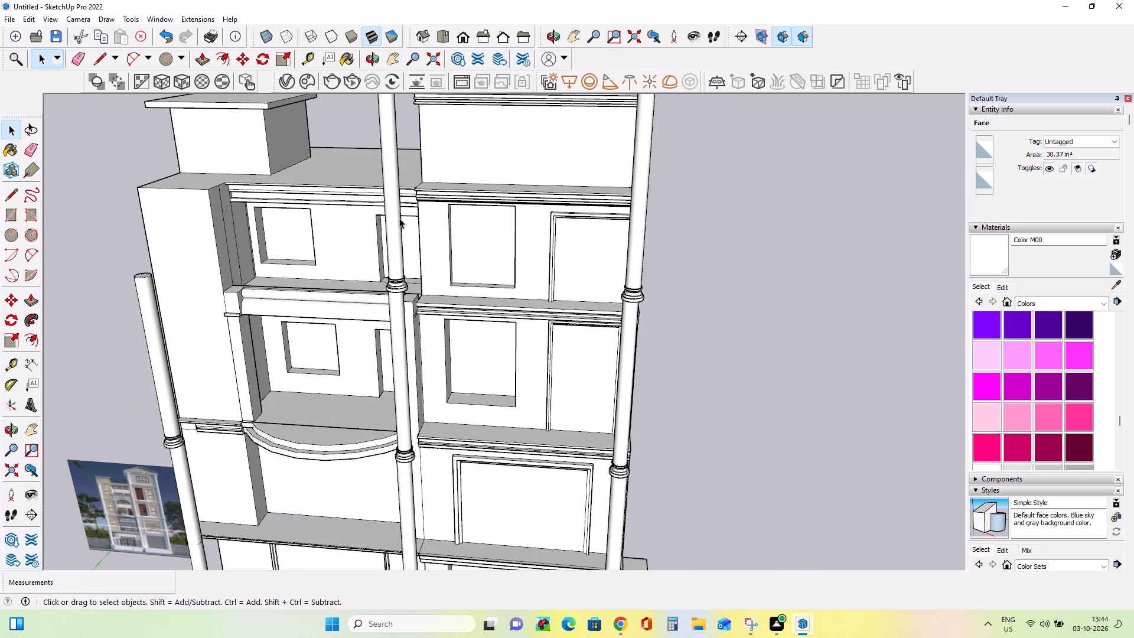
{"action": "left_click", "coordinate": [7, 298]}
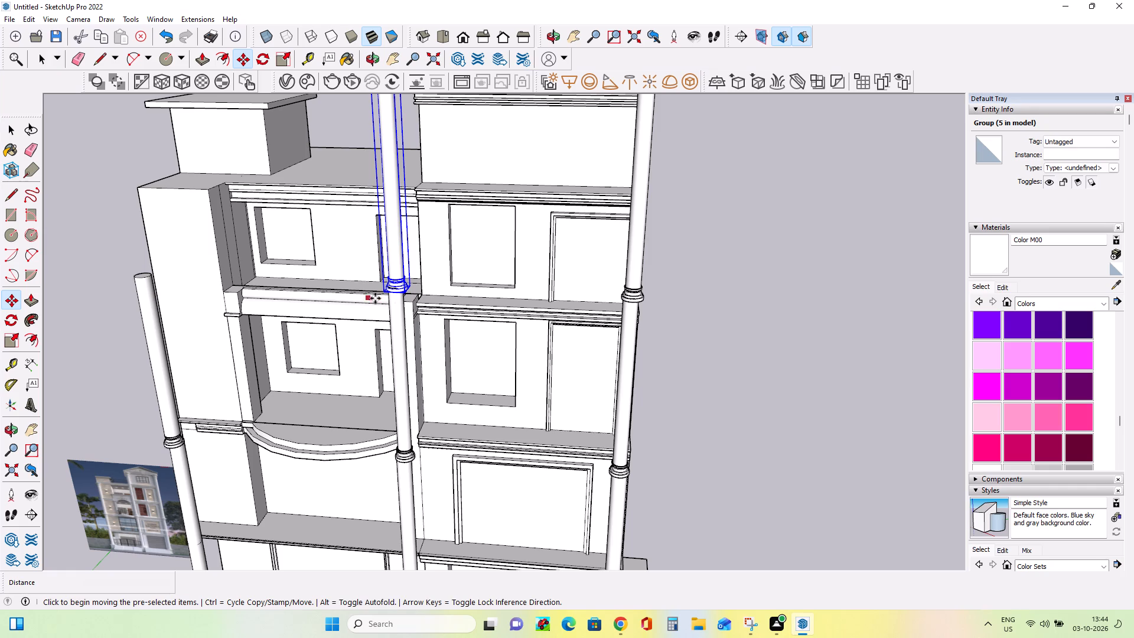
{"action": "left_click", "coordinate": [395, 293]}
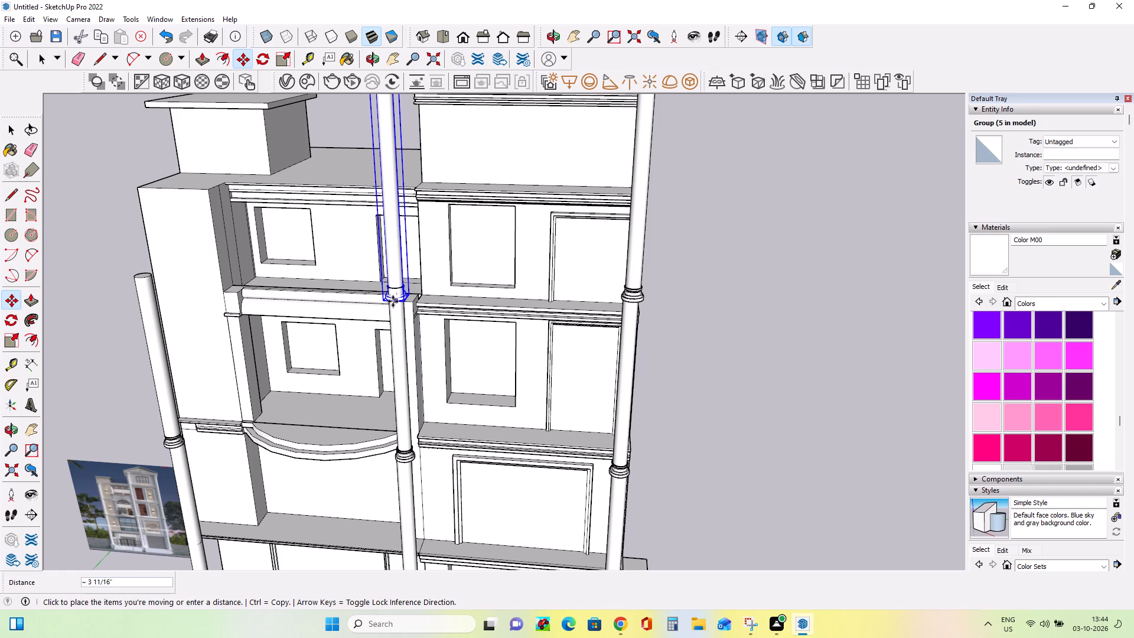
{"action": "scroll", "coordinate": [393, 296], "scroll_direction": "up", "scroll_amount": 9}
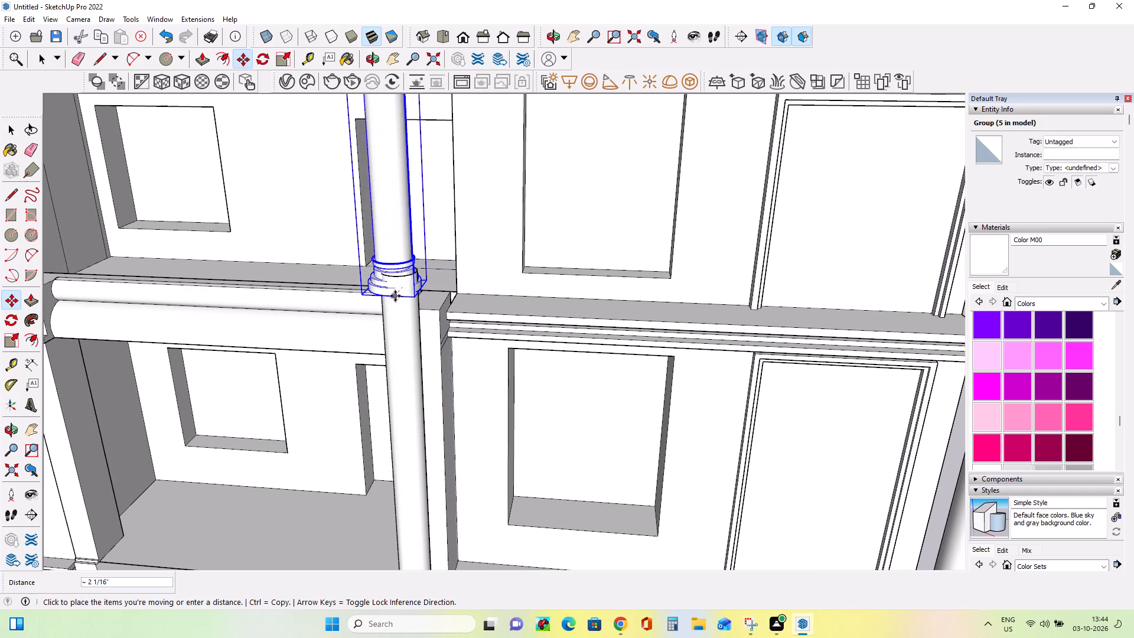
{"action": "left_click", "coordinate": [400, 275]}
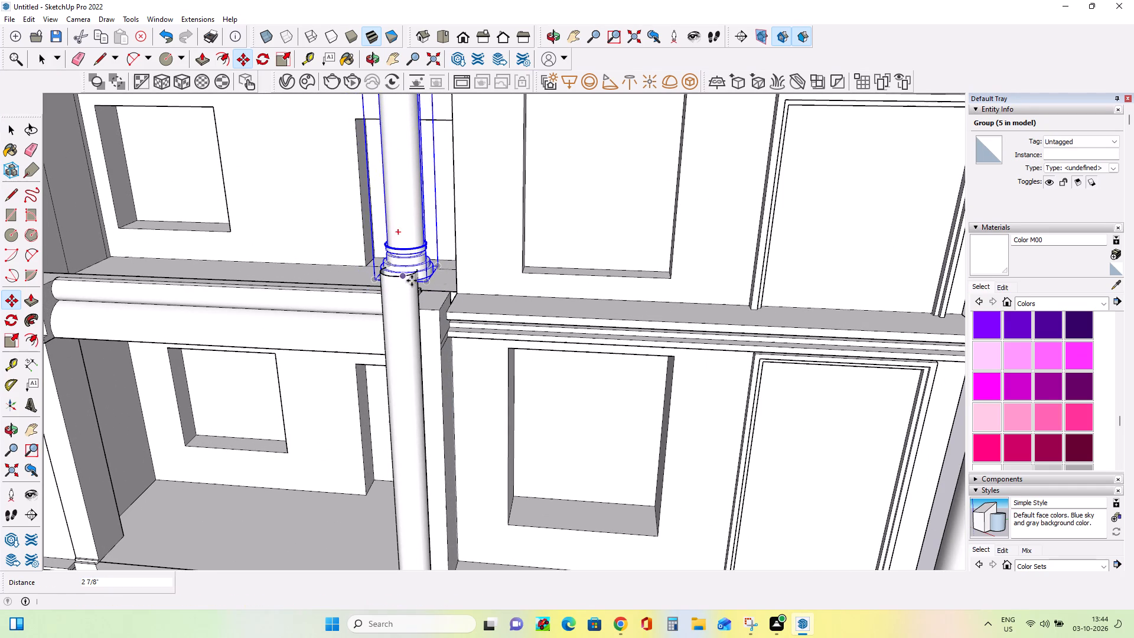
Adjust the middle column's upper shaft group from several viewpoints until its base ring is centred on the lower shaft.
{"action": "left_click", "coordinate": [424, 283]}
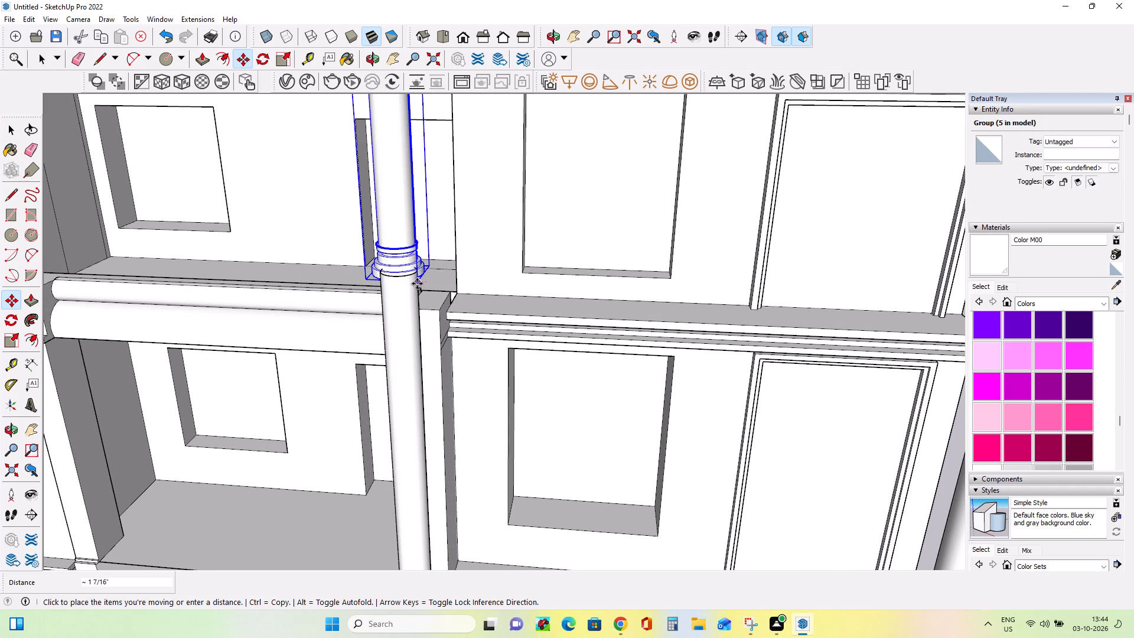
{"action": "middle_click_drag", "start_coordinate": [398, 314], "coordinate": [647, 286]}
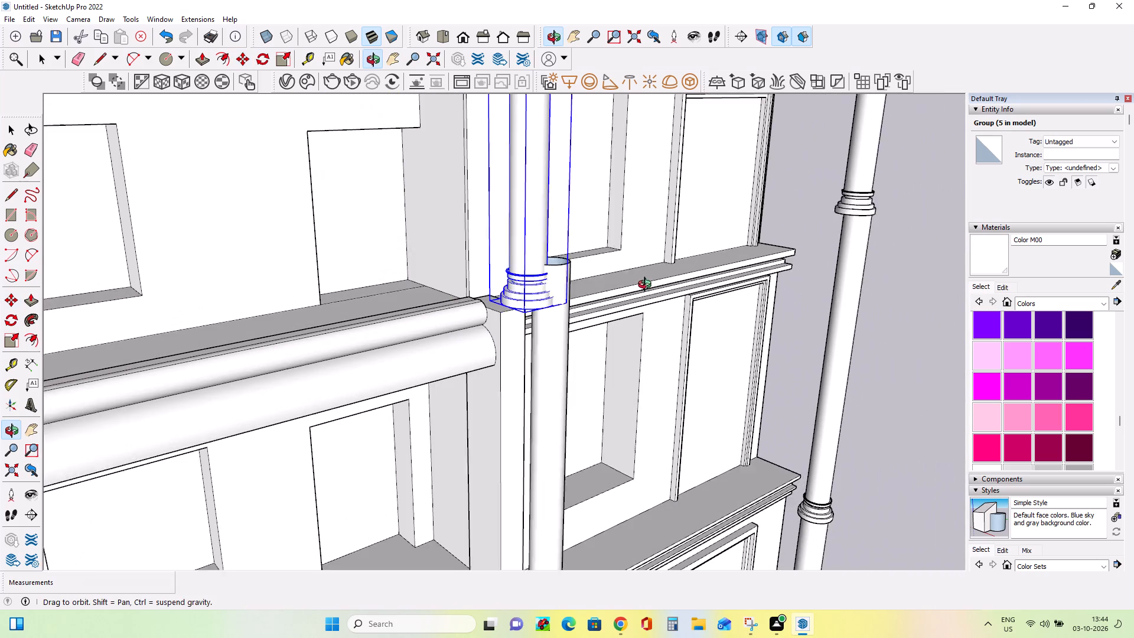
{"action": "middle_click_drag", "start_coordinate": [647, 286], "coordinate": [647, 285]}
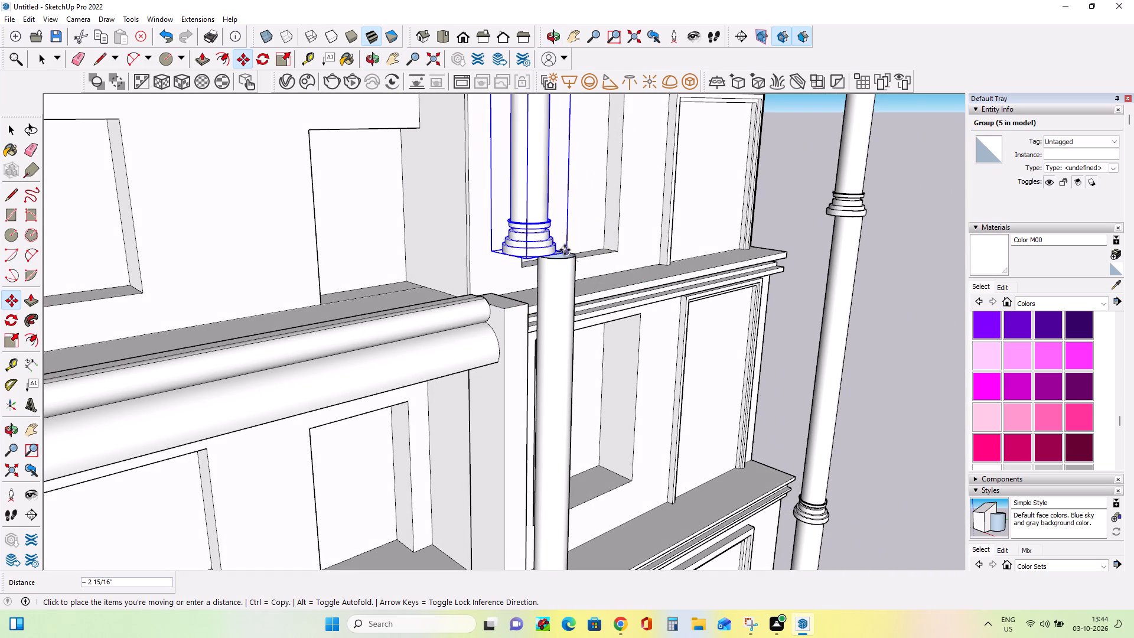
{"action": "left_click", "coordinate": [564, 250]}
{"action": "left_click", "coordinate": [543, 242]}
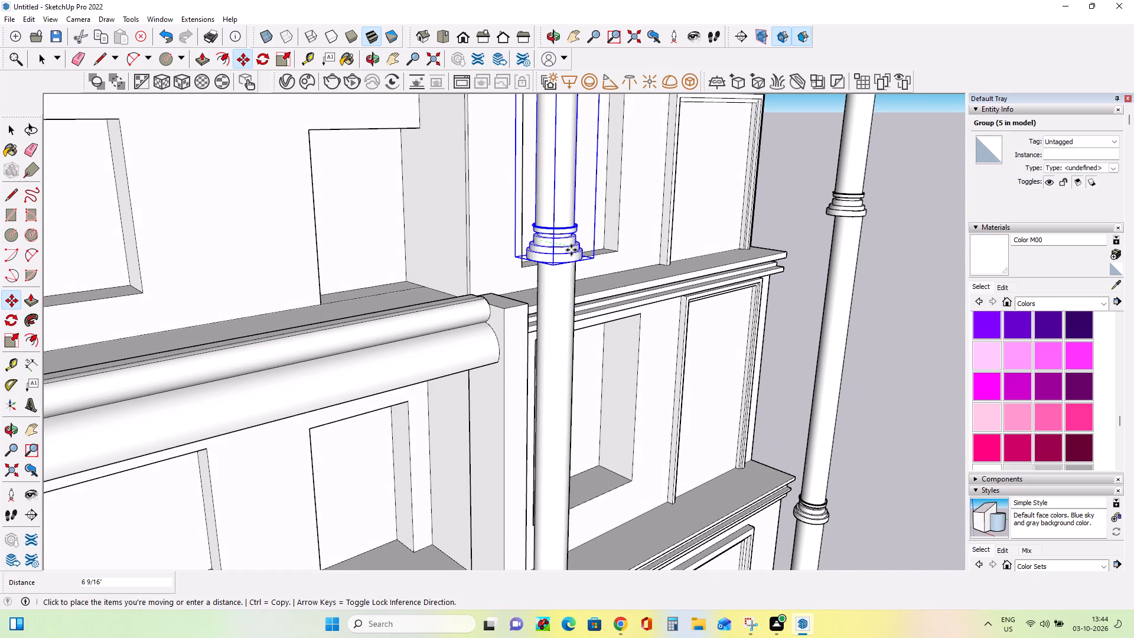
{"action": "left_click", "coordinate": [574, 253]}
{"action": "middle_click_drag", "start_coordinate": [597, 325], "coordinate": [472, 286]}
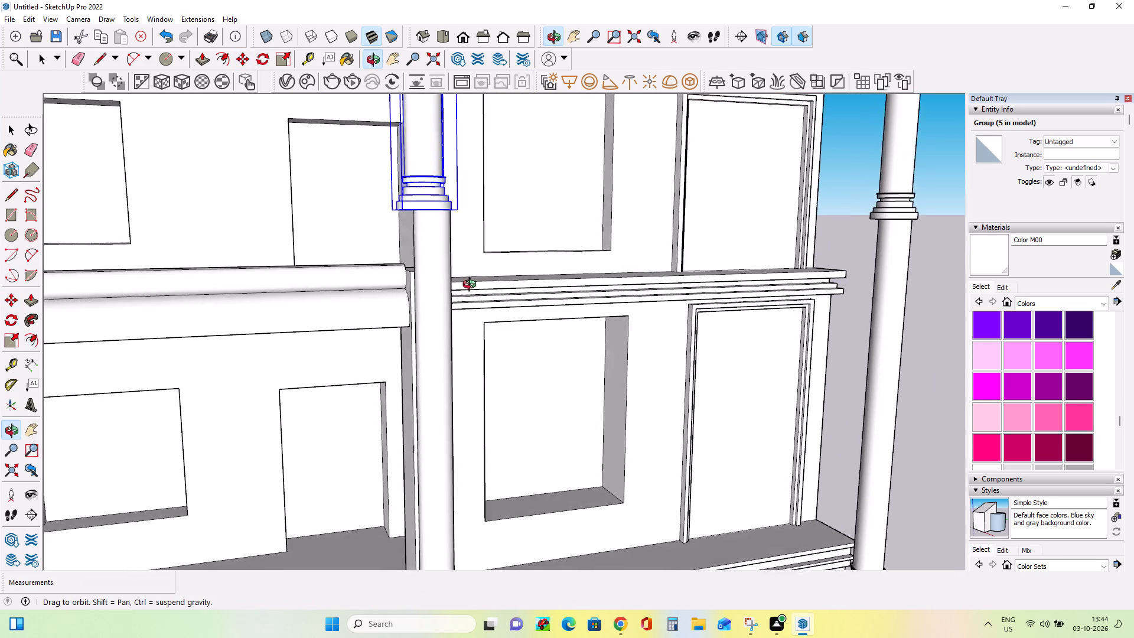
{"action": "middle_click_drag", "start_coordinate": [472, 286], "coordinate": [444, 286]}
{"action": "left_click", "coordinate": [408, 208]}
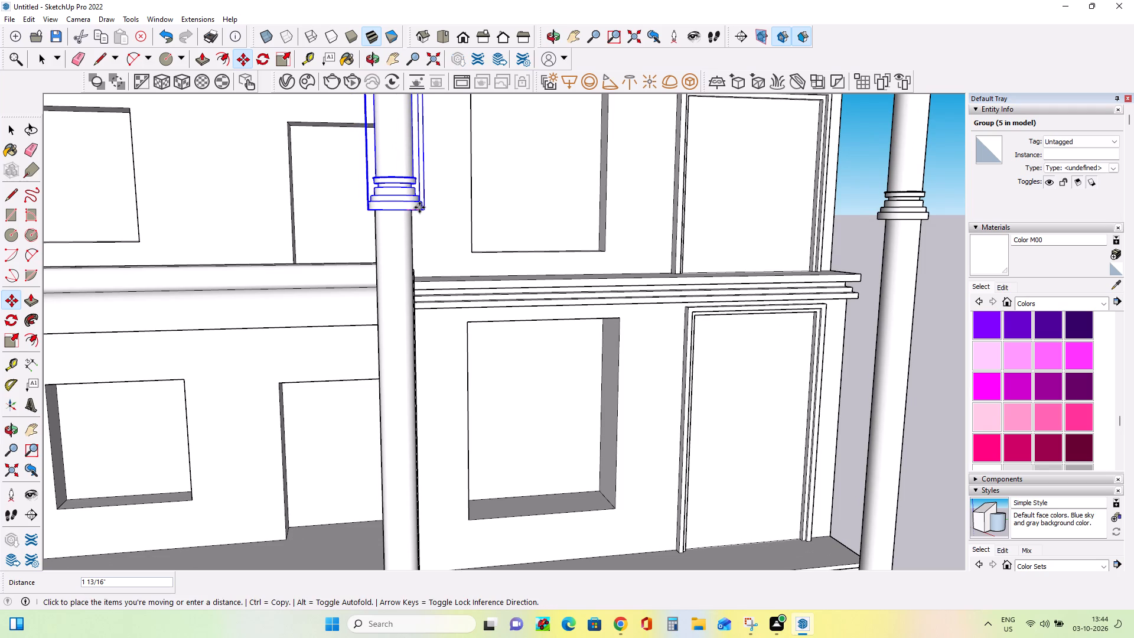
{"action": "left_click", "coordinate": [414, 207]}
Lift the middle column's top capital group 3" off its shaft, and reposition it centred on the shaft's top end.
{"action": "scroll", "coordinate": [464, 275], "scroll_direction": "down", "scroll_amount": 4}
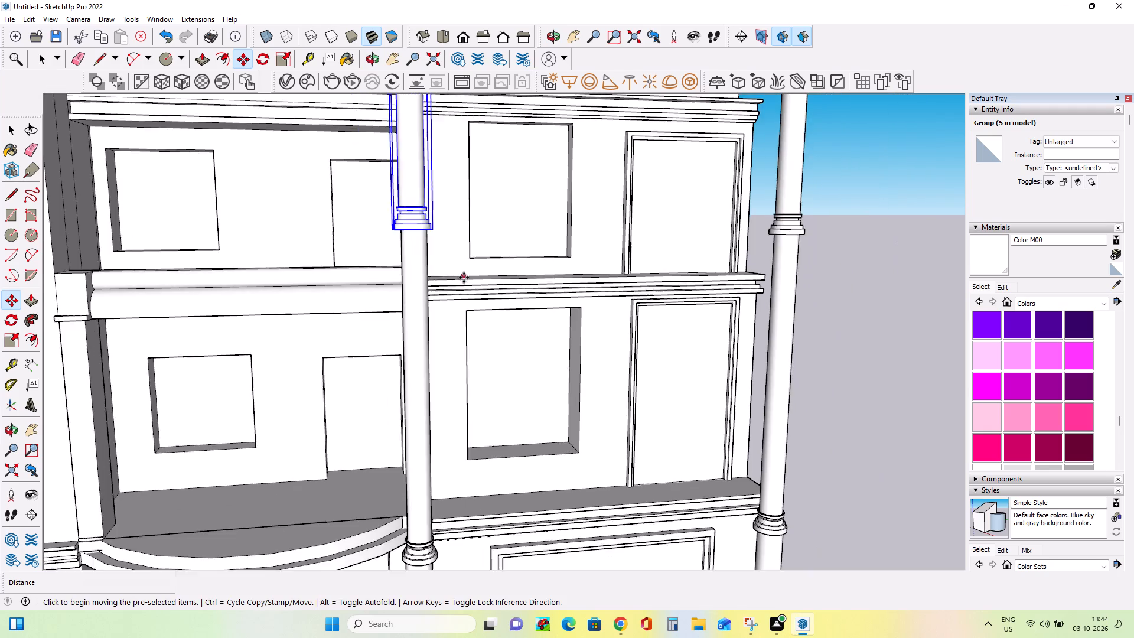
{"action": "scroll", "coordinate": [464, 278], "scroll_direction": "down", "scroll_amount": 8}
{"action": "middle_click_drag", "start_coordinate": [601, 272], "coordinate": [623, 376]}
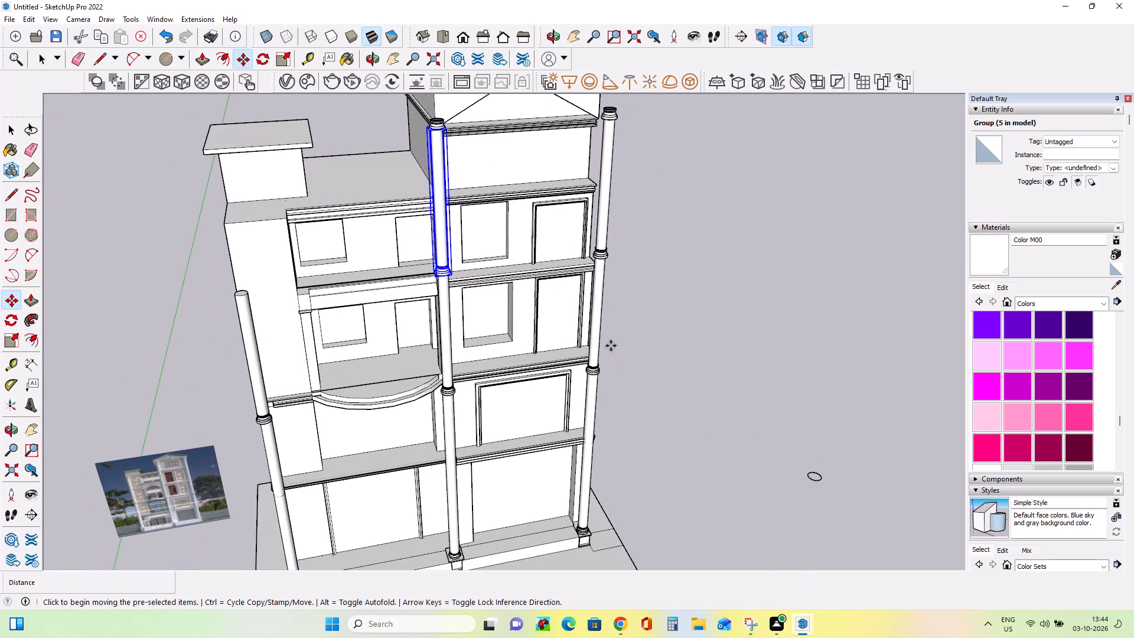
{"action": "scroll", "coordinate": [556, 203], "scroll_direction": "up", "scroll_amount": 3}
{"action": "scroll", "coordinate": [497, 188], "scroll_direction": "down", "scroll_amount": 3}
{"action": "scroll", "coordinate": [420, 115], "scroll_direction": "up", "scroll_amount": 5}
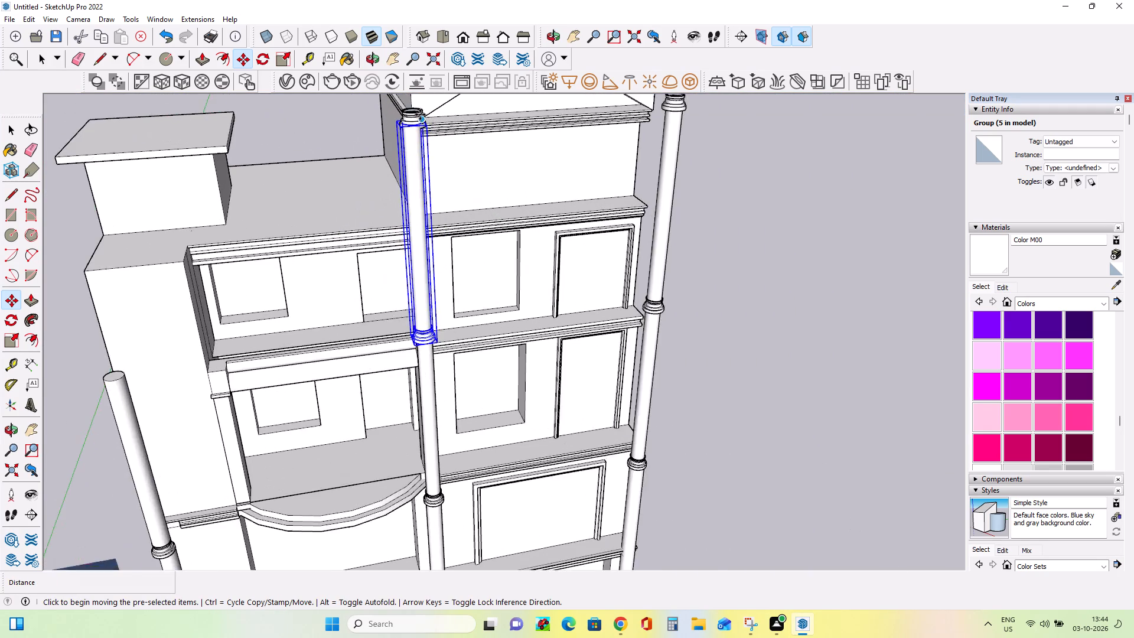
{"action": "scroll", "coordinate": [420, 115], "scroll_direction": "up", "scroll_amount": 10}
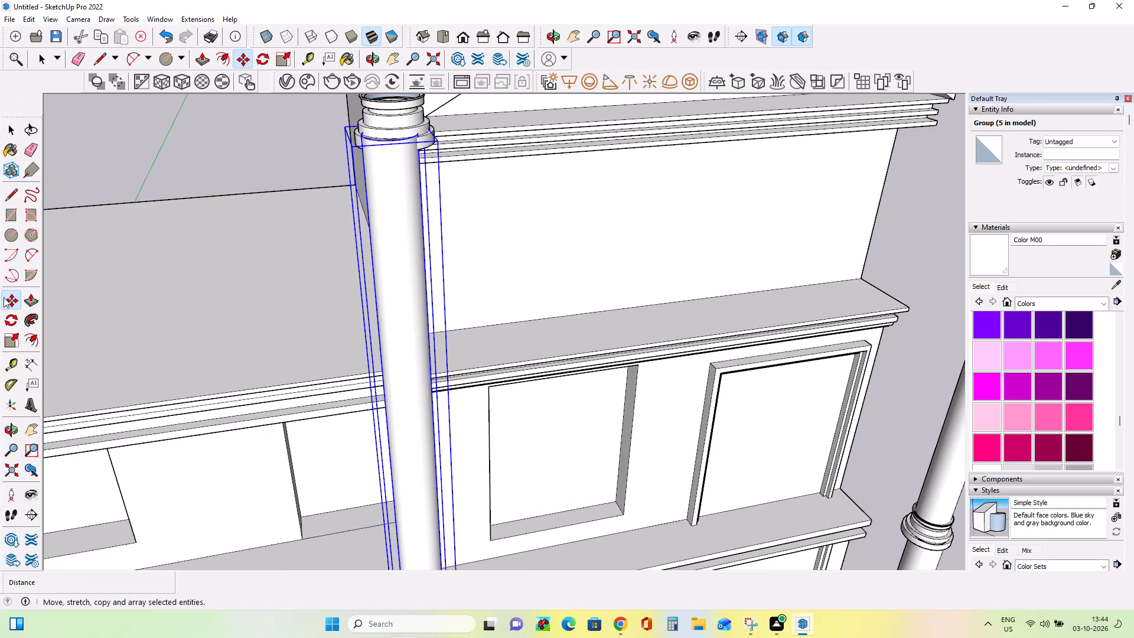
{"action": "left_click", "coordinate": [11, 129]}
{"action": "left_click", "coordinate": [406, 117]}
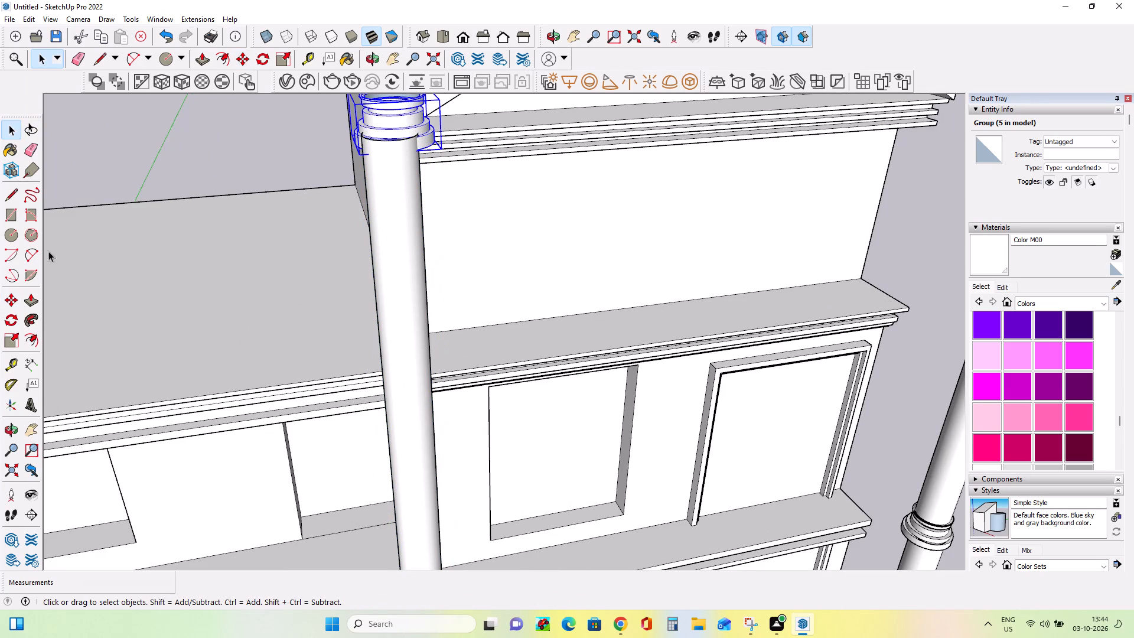
{"action": "left_click", "coordinate": [15, 303]}
{"action": "left_click", "coordinate": [359, 155]}
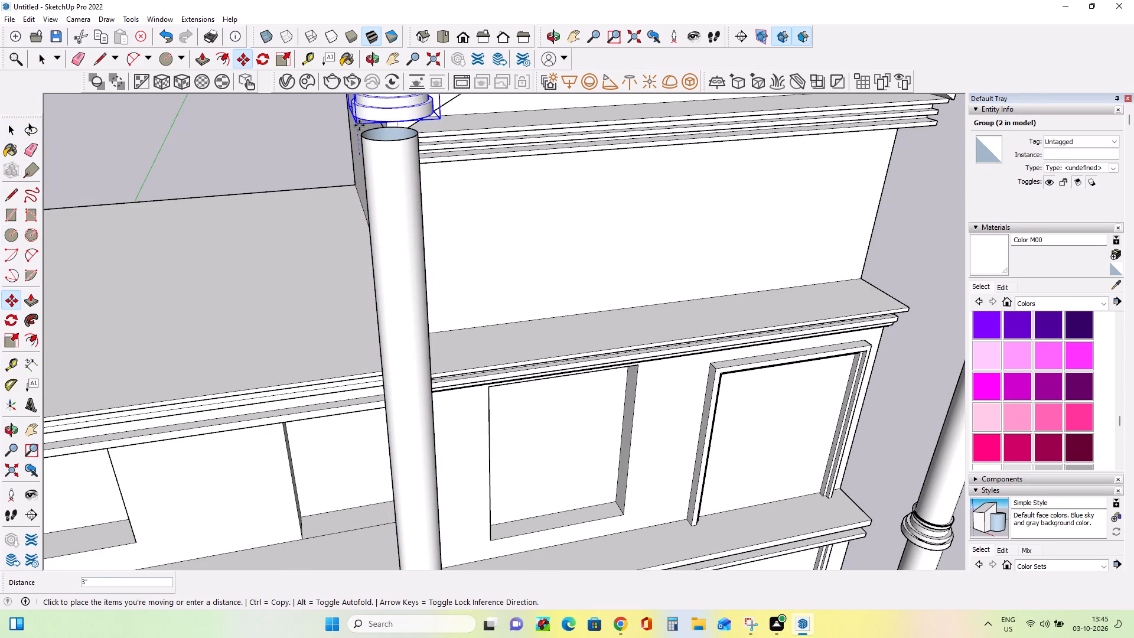
{"action": "left_click", "coordinate": [360, 123]}
{"action": "middle_click_drag", "start_coordinate": [357, 194], "coordinate": [431, 196]}
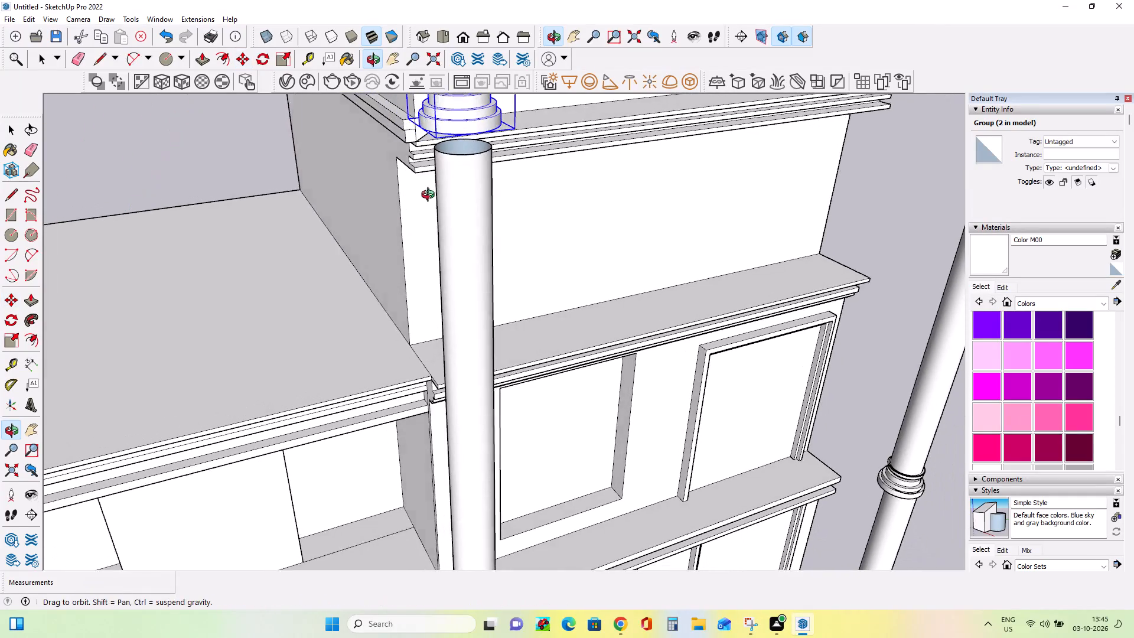
{"action": "middle_click_drag", "start_coordinate": [431, 196], "coordinate": [432, 196]}
{"action": "scroll", "coordinate": [432, 196], "scroll_direction": "down", "scroll_amount": 1}
{"action": "left_click", "coordinate": [469, 145]}
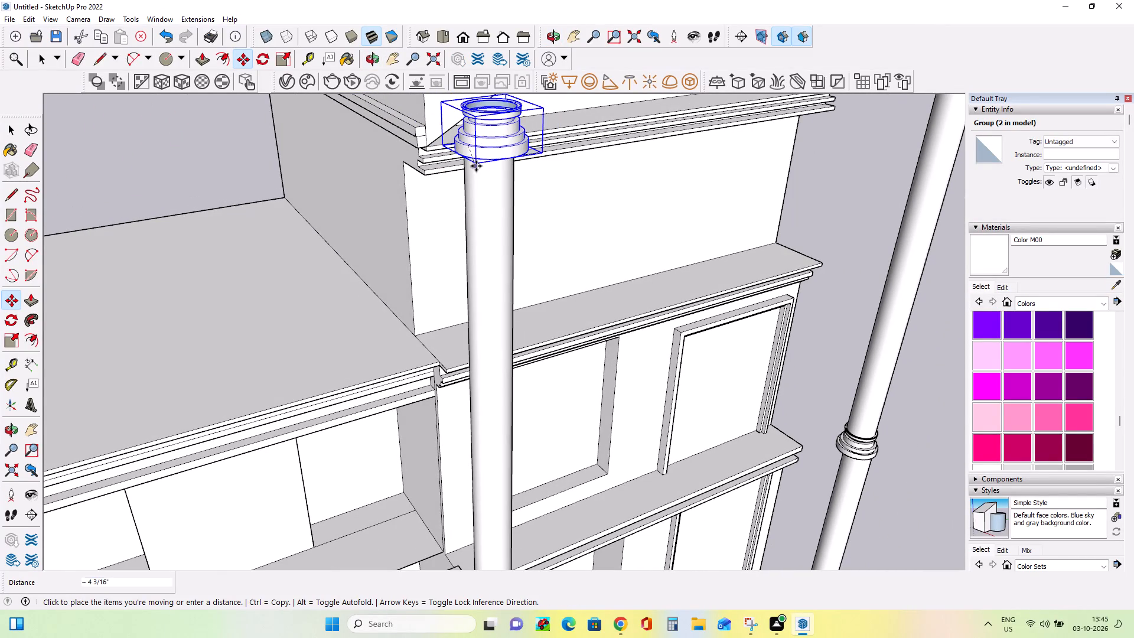
{"action": "left_click", "coordinate": [471, 168]}
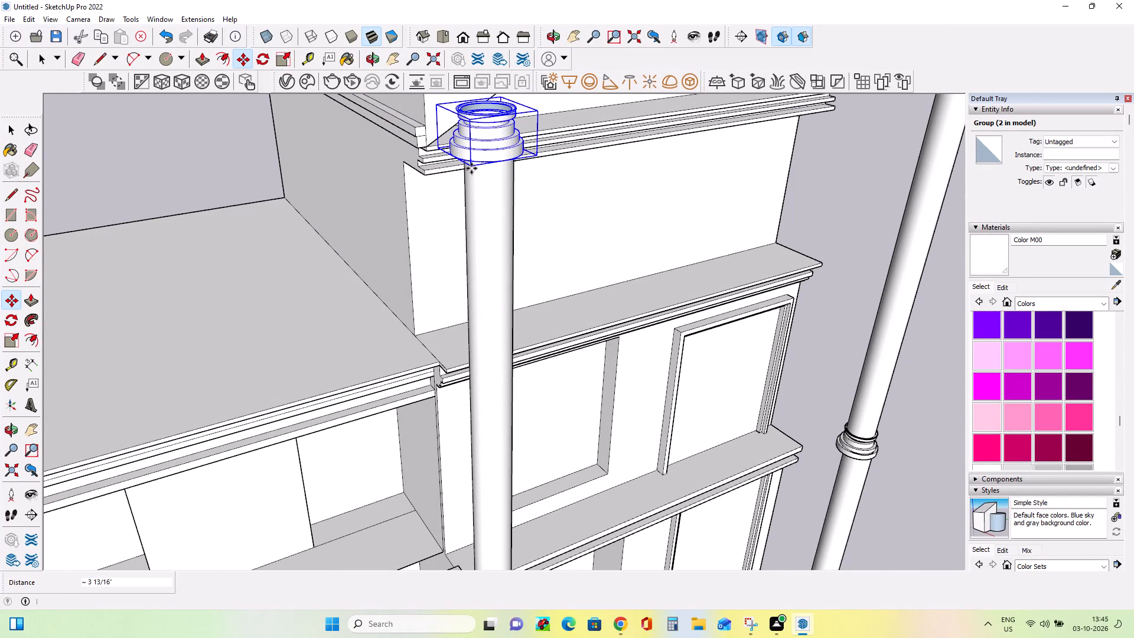
Move the capital group from the middle column's top to the top of the short column's upper shaft.
{"action": "middle_click_drag", "start_coordinate": [514, 227], "coordinate": [419, 198]}
{"action": "scroll", "coordinate": [419, 198], "scroll_direction": "down", "scroll_amount": 7}
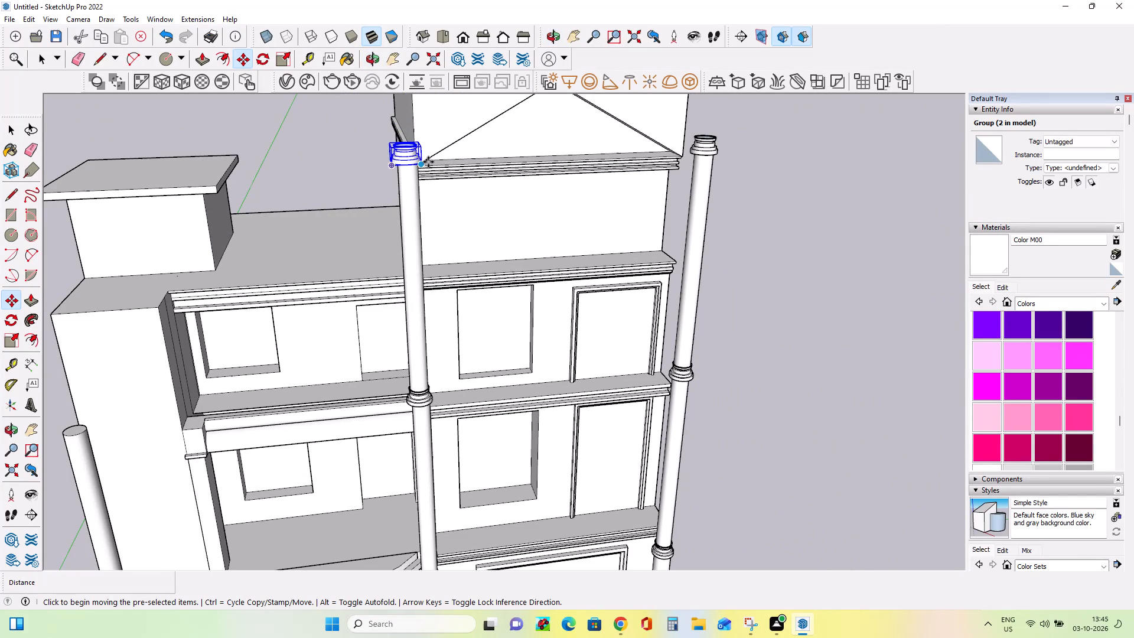
{"action": "left_click", "coordinate": [428, 162]}
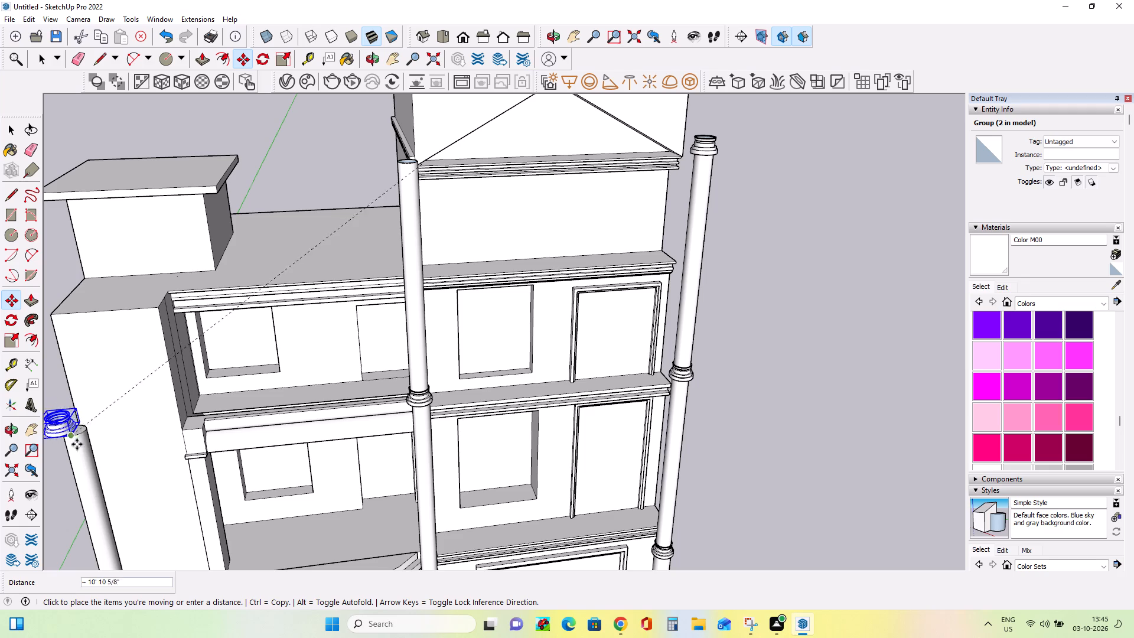
{"action": "left_click", "coordinate": [90, 431]}
Adjust the capital group's position from several viewpoints until it sits centred on the short column's upper shaft.
{"action": "scroll", "coordinate": [59, 470], "scroll_direction": "up", "scroll_amount": 2}
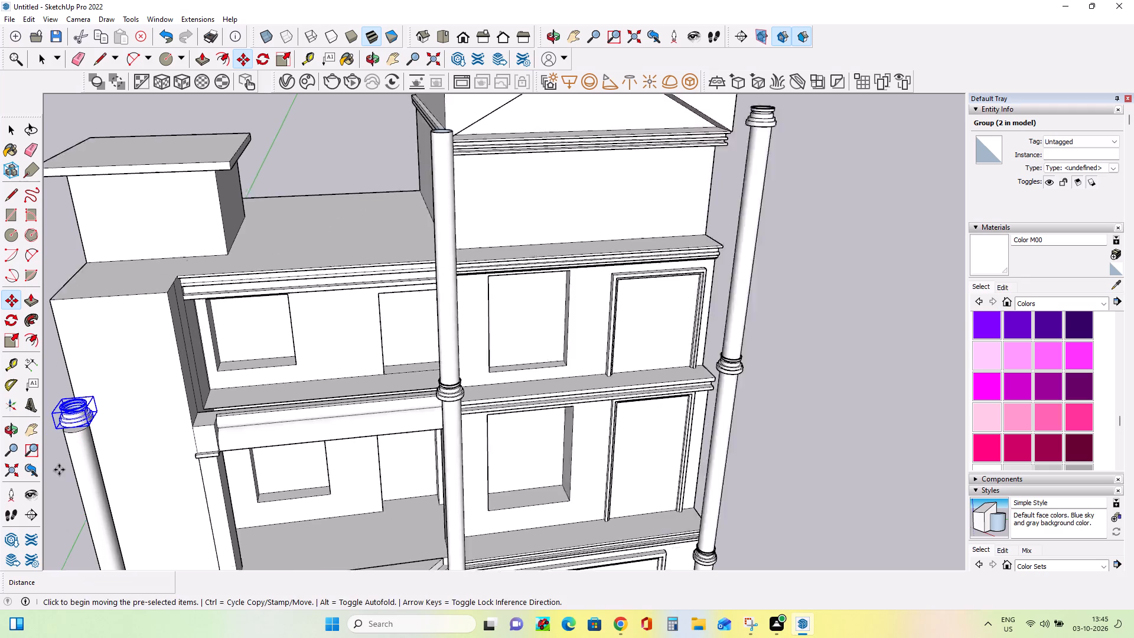
{"action": "scroll", "coordinate": [59, 470], "scroll_direction": "up", "scroll_amount": 5}
{"action": "middle_click_drag", "start_coordinate": [73, 449], "coordinate": [194, 340]}
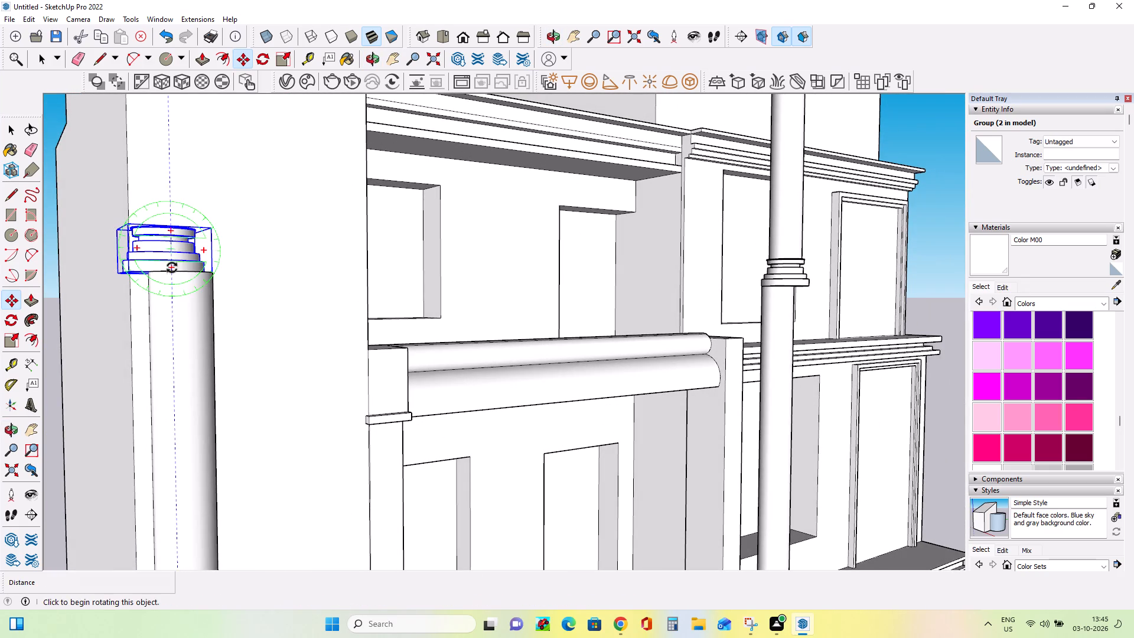
{"action": "left_click", "coordinate": [177, 256]}
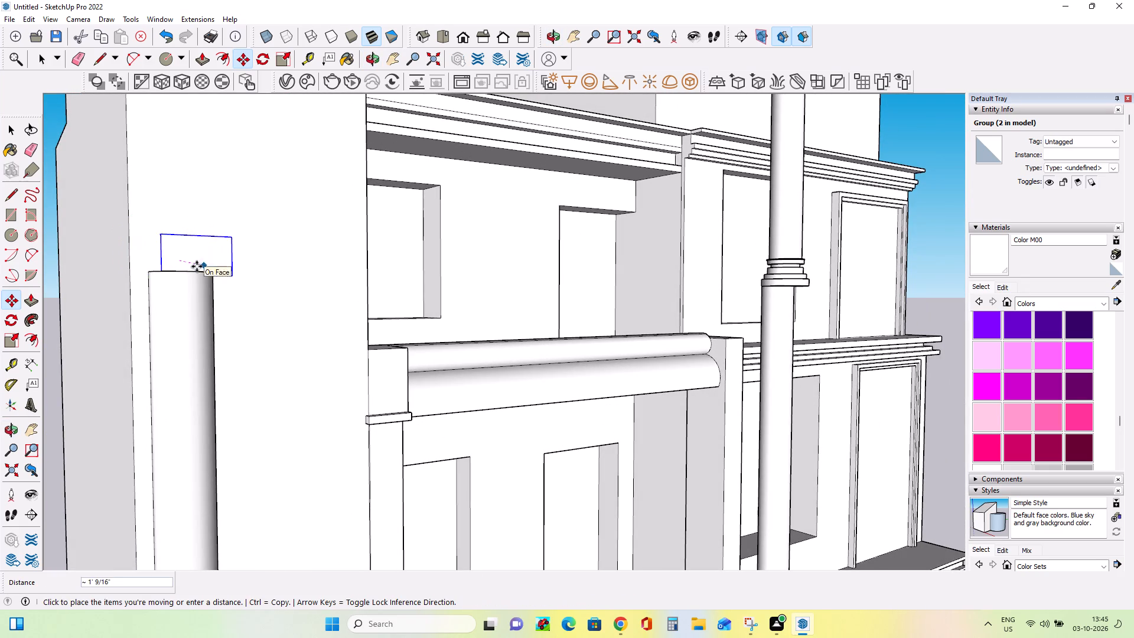
{"action": "left_click", "coordinate": [184, 262]}
{"action": "middle_click_drag", "start_coordinate": [210, 320], "coordinate": [229, 415]}
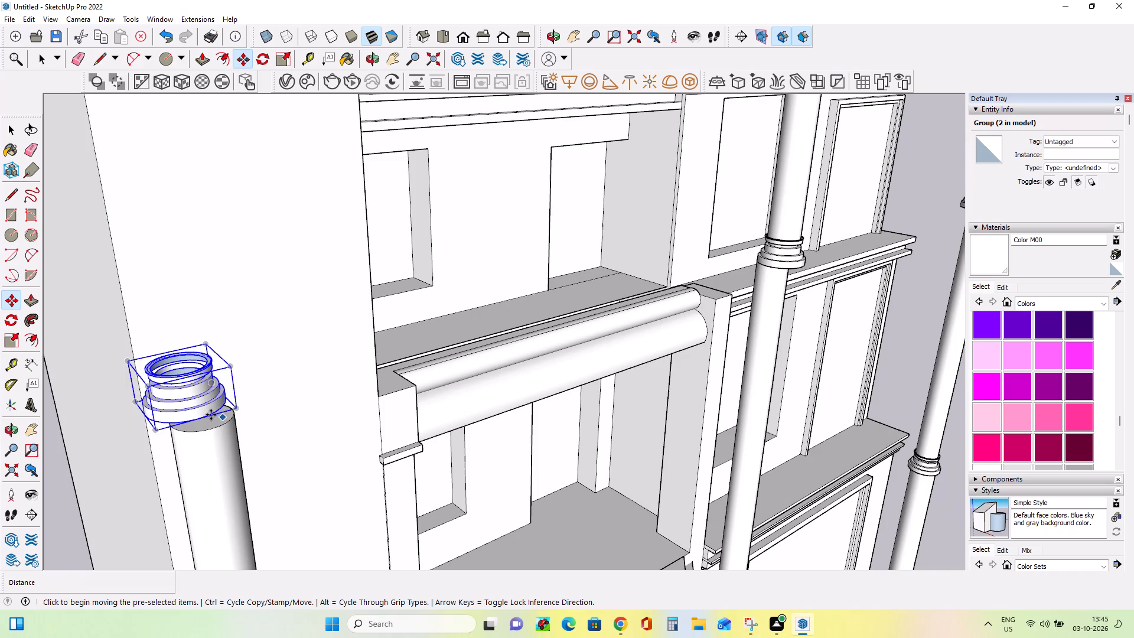
{"action": "left_click", "coordinate": [201, 409]}
{"action": "left_click", "coordinate": [217, 425]}
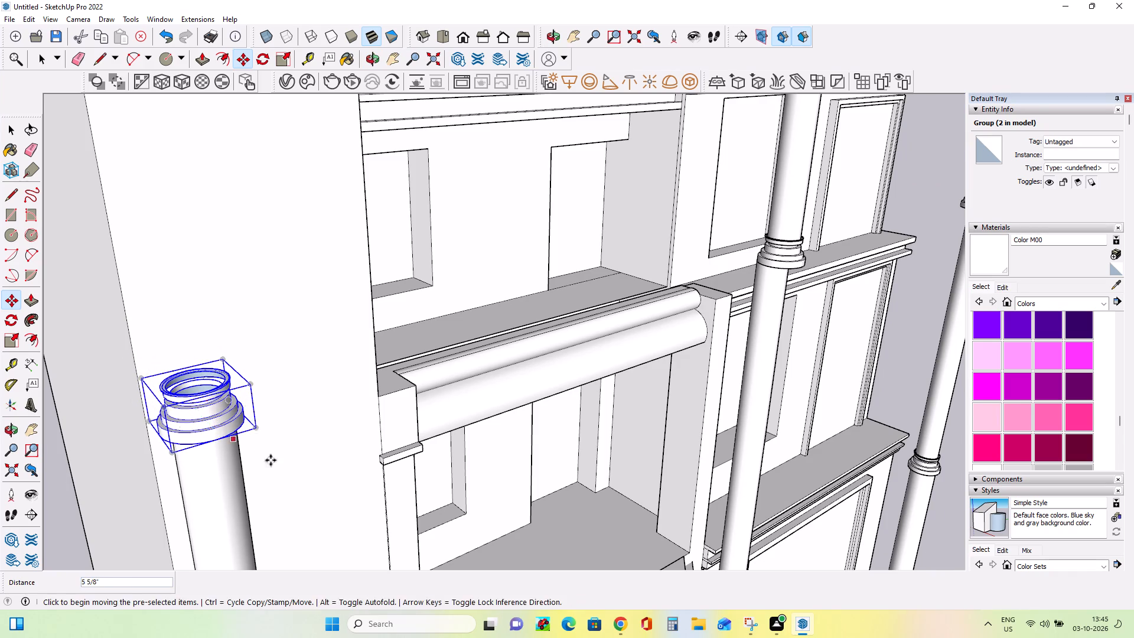
{"action": "middle_click_drag", "start_coordinate": [282, 461], "coordinate": [224, 416]}
{"action": "left_click", "coordinate": [141, 292]}
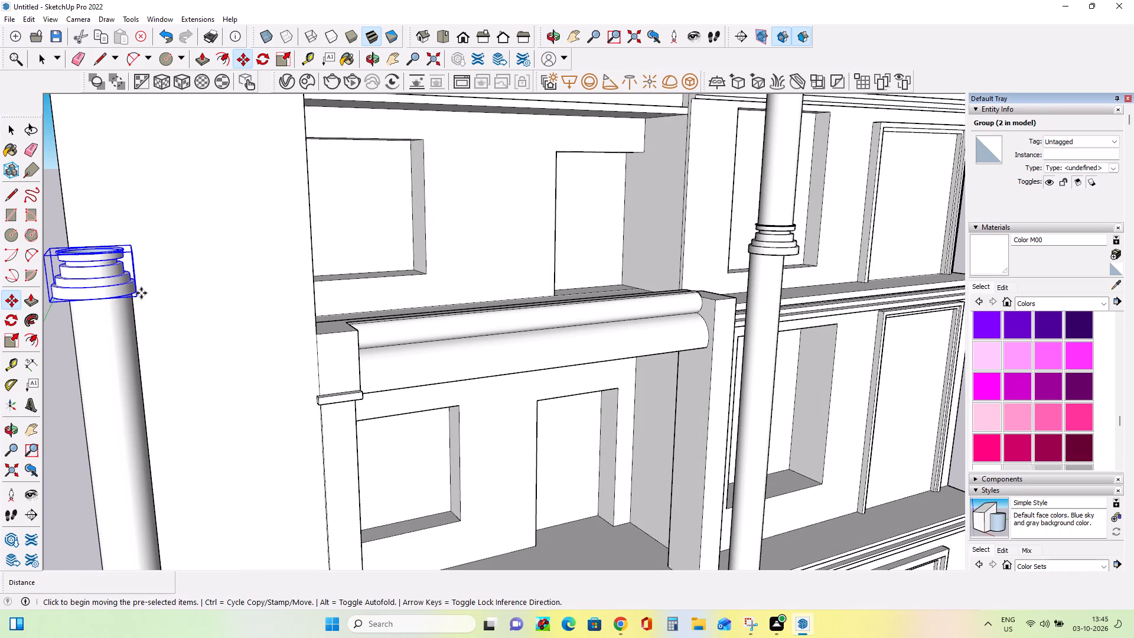
{"action": "left_click", "coordinate": [146, 292]}
Examine the three columns across the facade, clear the selection, and inspect the short column's capital up close.
{"action": "scroll", "coordinate": [233, 375], "scroll_direction": "down", "scroll_amount": 7}
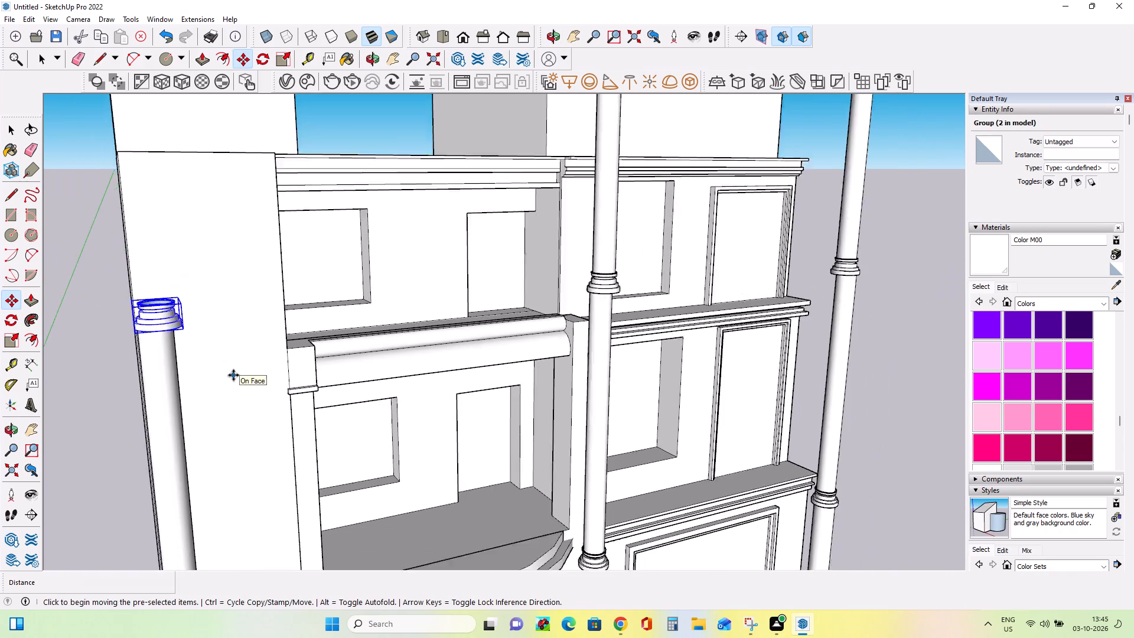
{"action": "scroll", "coordinate": [233, 375], "scroll_direction": "down", "scroll_amount": 5}
{"action": "middle_click_drag", "start_coordinate": [231, 383], "coordinate": [156, 385]}
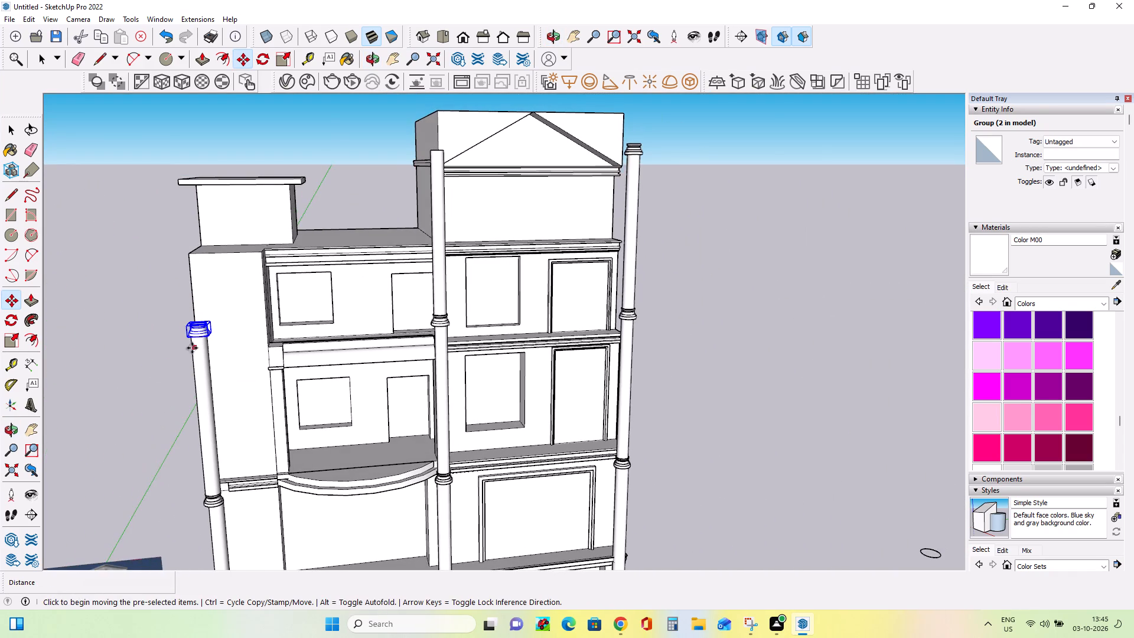
{"action": "scroll", "coordinate": [192, 348], "scroll_direction": "up", "scroll_amount": 8}
{"action": "scroll", "coordinate": [233, 349], "scroll_direction": "down", "scroll_amount": 7}
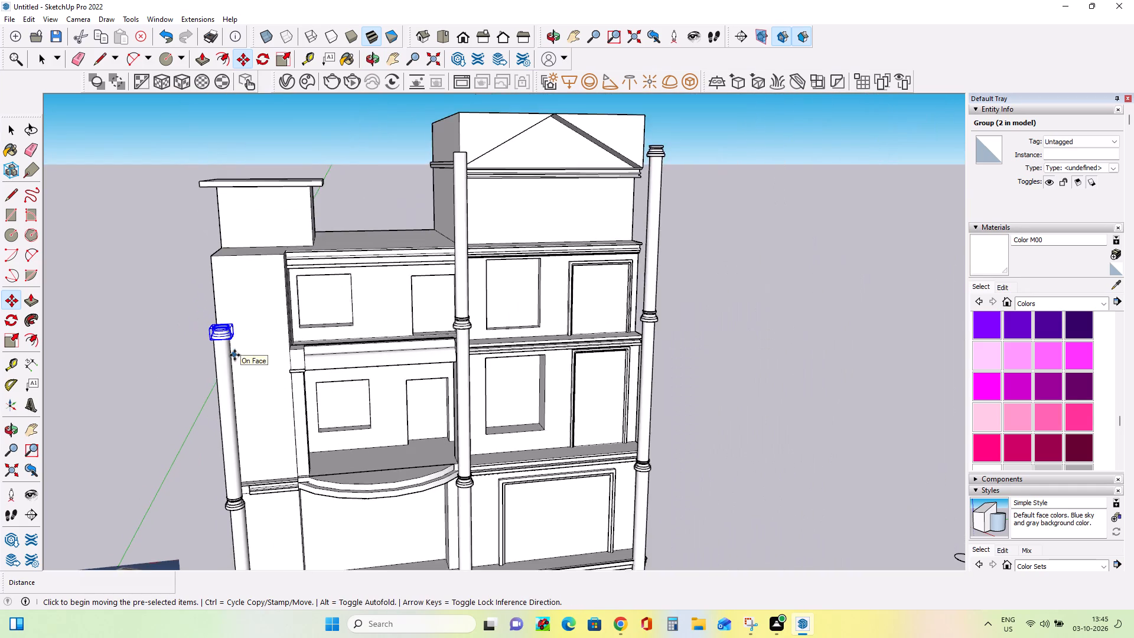
{"action": "scroll", "coordinate": [234, 355], "scroll_direction": "down", "scroll_amount": 5}
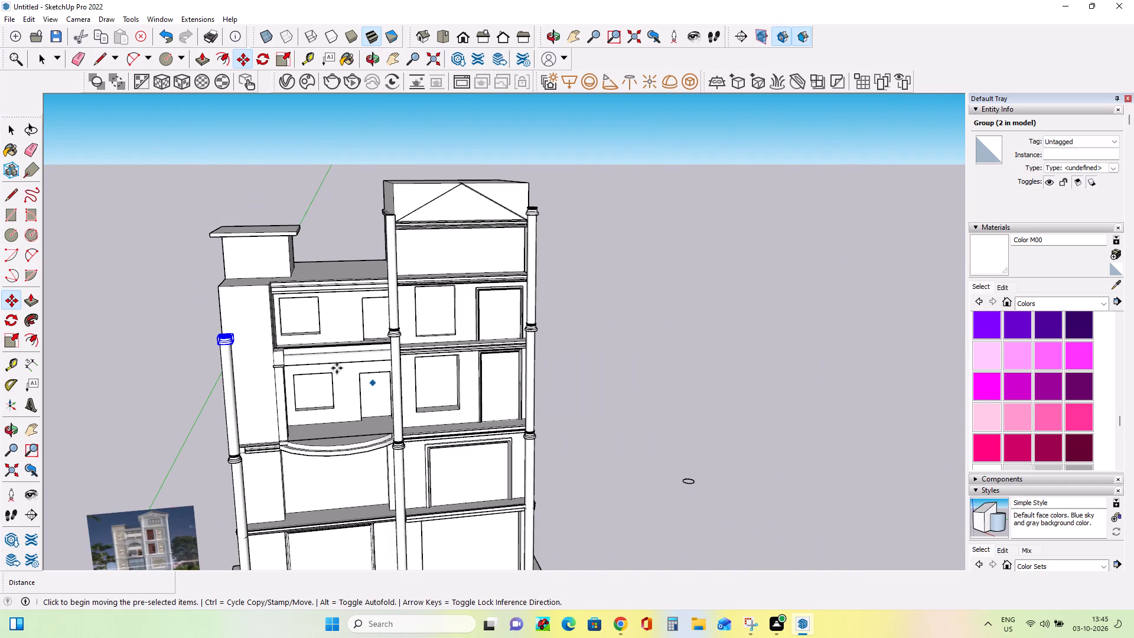
{"action": "scroll", "coordinate": [301, 361], "scroll_direction": "up", "scroll_amount": 2}
{"action": "scroll", "coordinate": [224, 333], "scroll_direction": "up", "scroll_amount": 3}
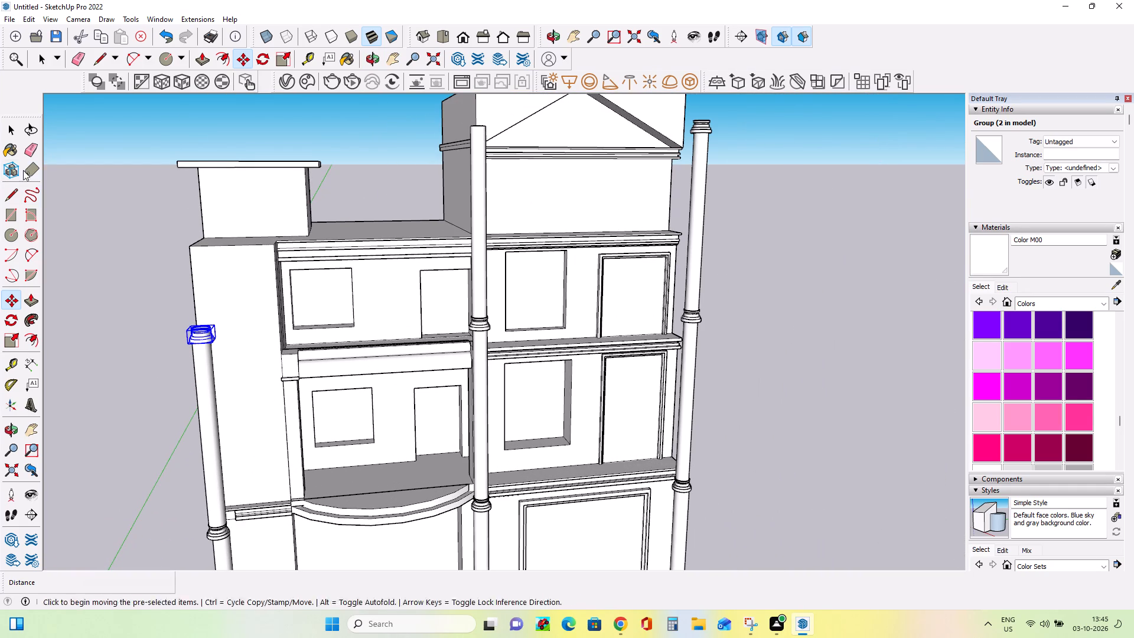
{"action": "left_click", "coordinate": [9, 131]}
{"action": "left_click", "coordinate": [122, 246]}
{"action": "middle_click_drag", "start_coordinate": [213, 347], "coordinate": [236, 424]}
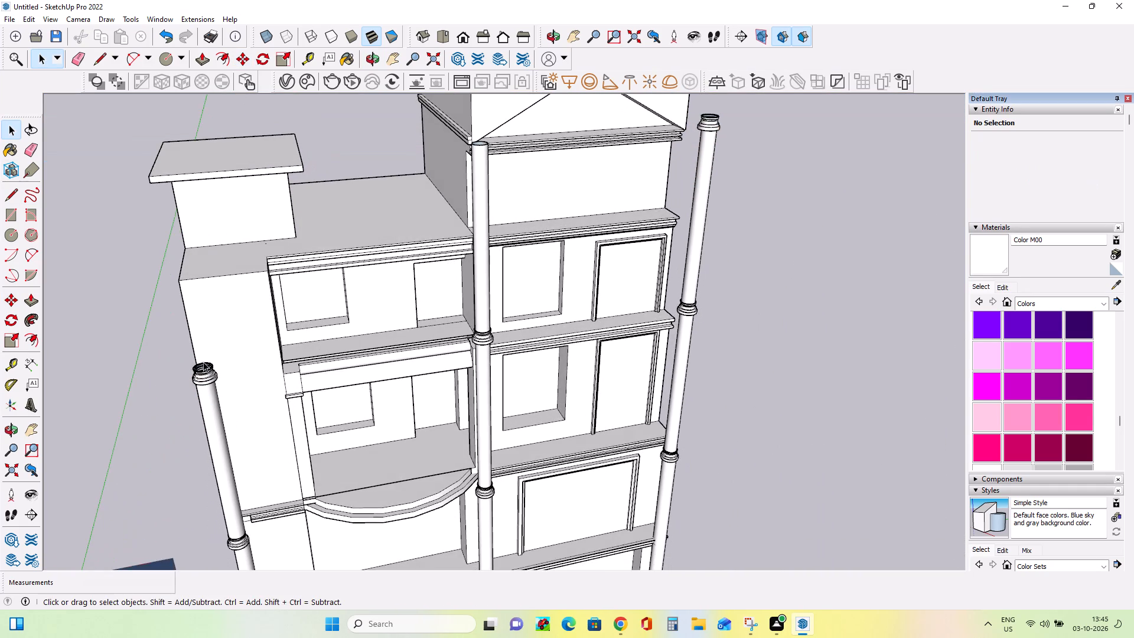
{"action": "scroll", "coordinate": [203, 360], "scroll_direction": "up", "scroll_amount": 17}
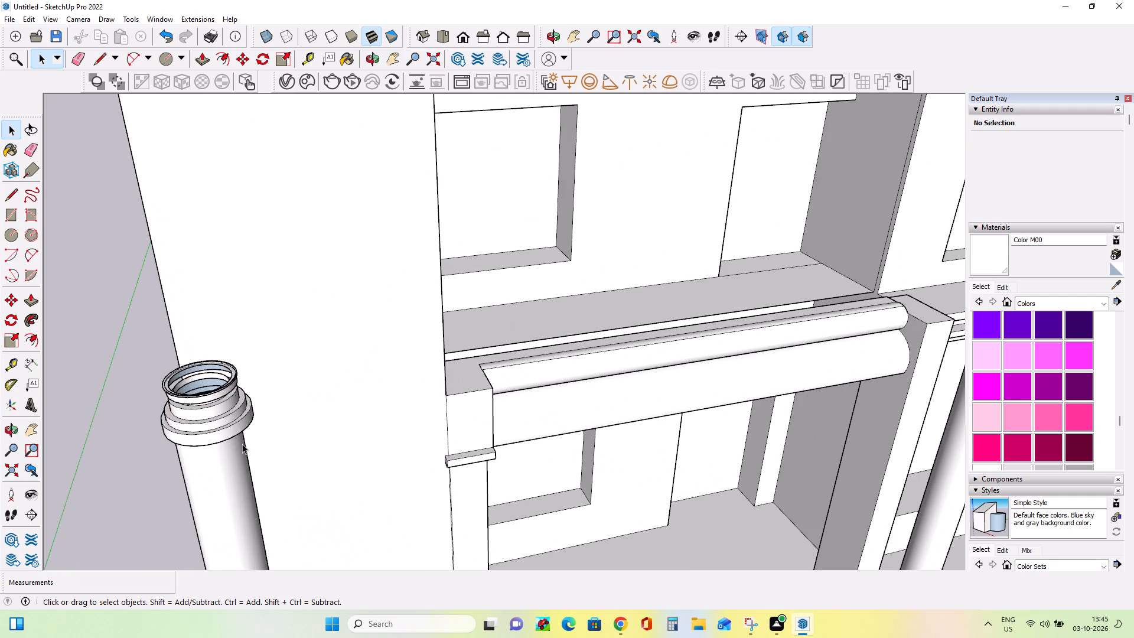
Move the short column's capital group about 2 5/8" so that it sits on the shaft's top end.
{"action": "middle_click_drag", "start_coordinate": [233, 415], "coordinate": [246, 194]}
{"action": "scroll", "coordinate": [246, 194], "scroll_direction": "up", "scroll_amount": 3}
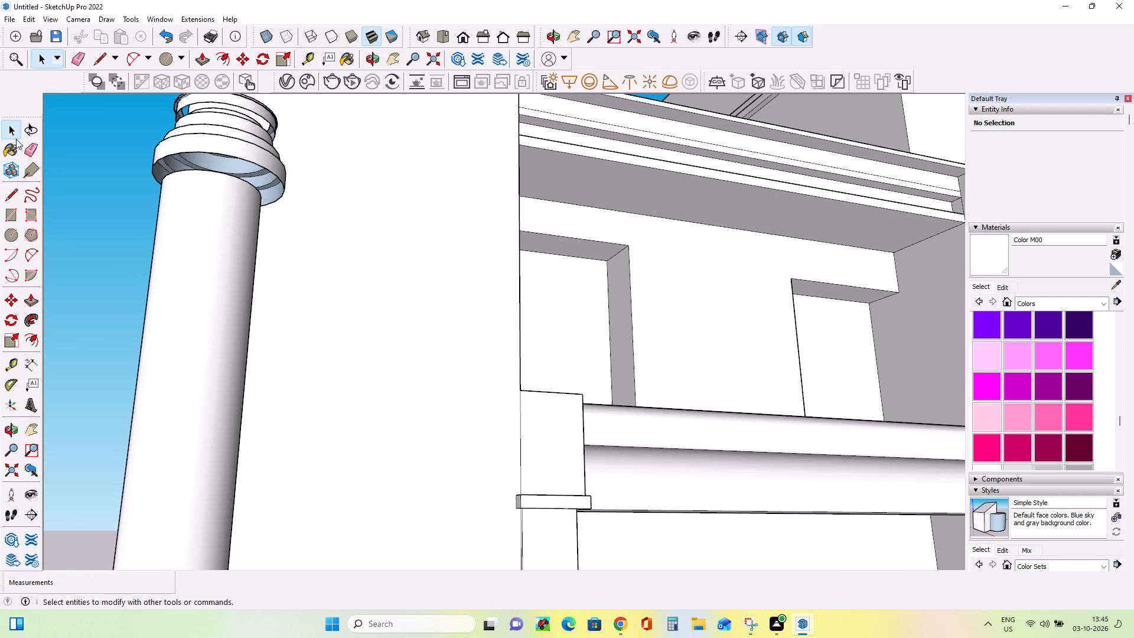
{"action": "left_click", "coordinate": [15, 131]}
{"action": "left_click", "coordinate": [201, 136]}
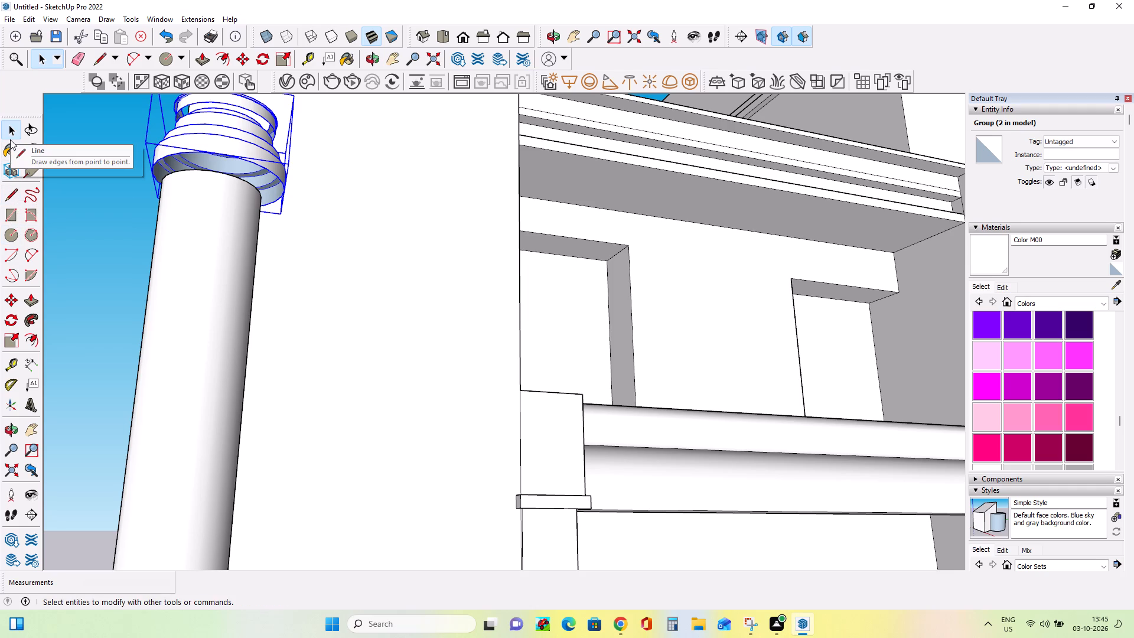
{"action": "left_click", "coordinate": [10, 302]}
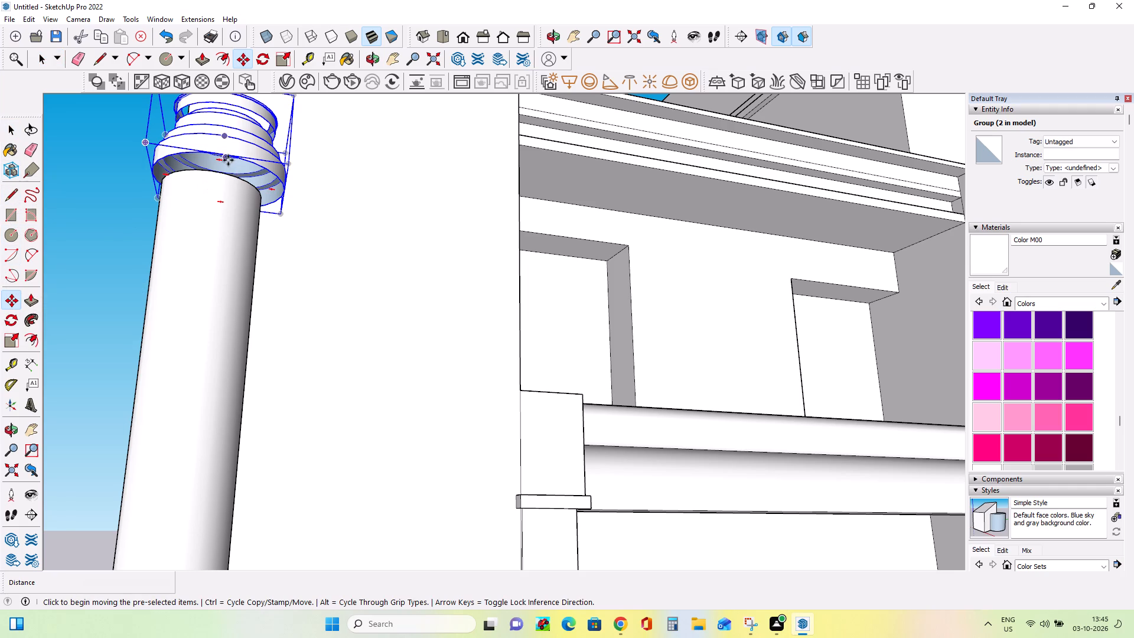
{"action": "left_click", "coordinate": [228, 158]}
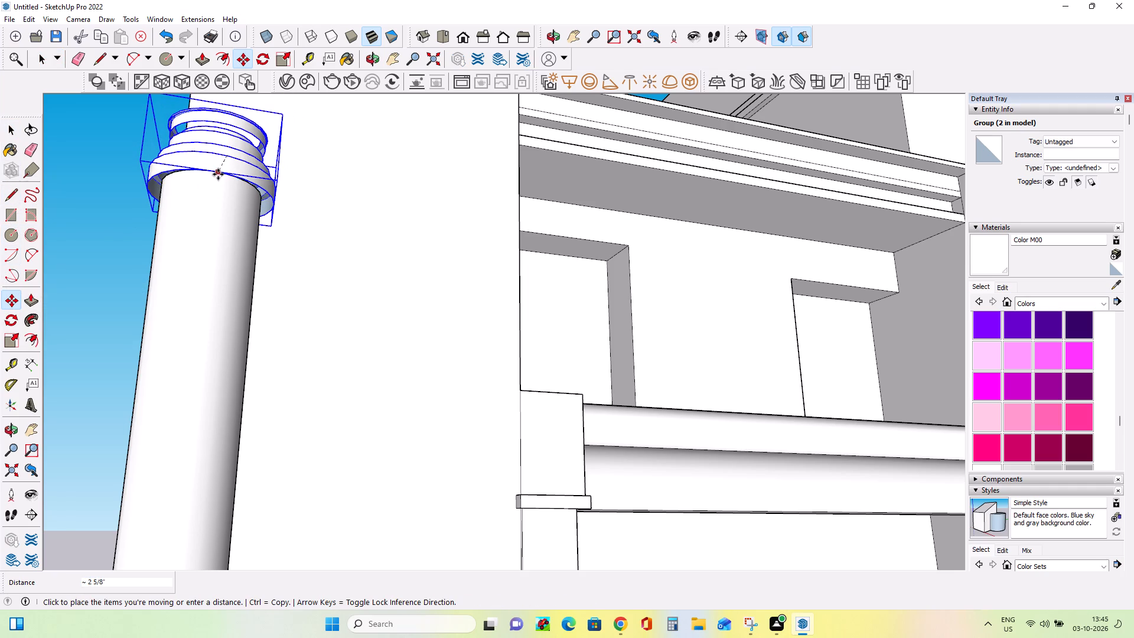
{"action": "left_click", "coordinate": [218, 174]}
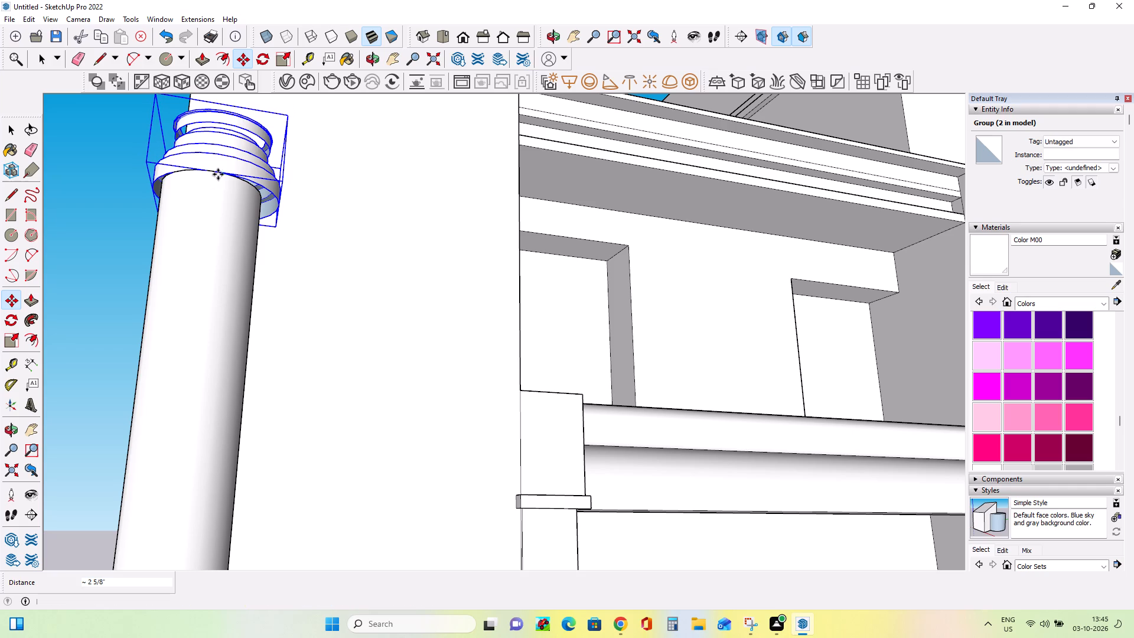
Check the capital group's fit from several viewpoints and nudge it about 7/16" sideways to centre it on the short column's shaft.
{"action": "middle_click_drag", "start_coordinate": [223, 247], "coordinate": [256, 424]}
{"action": "scroll", "coordinate": [229, 353], "scroll_direction": "down", "scroll_amount": 7}
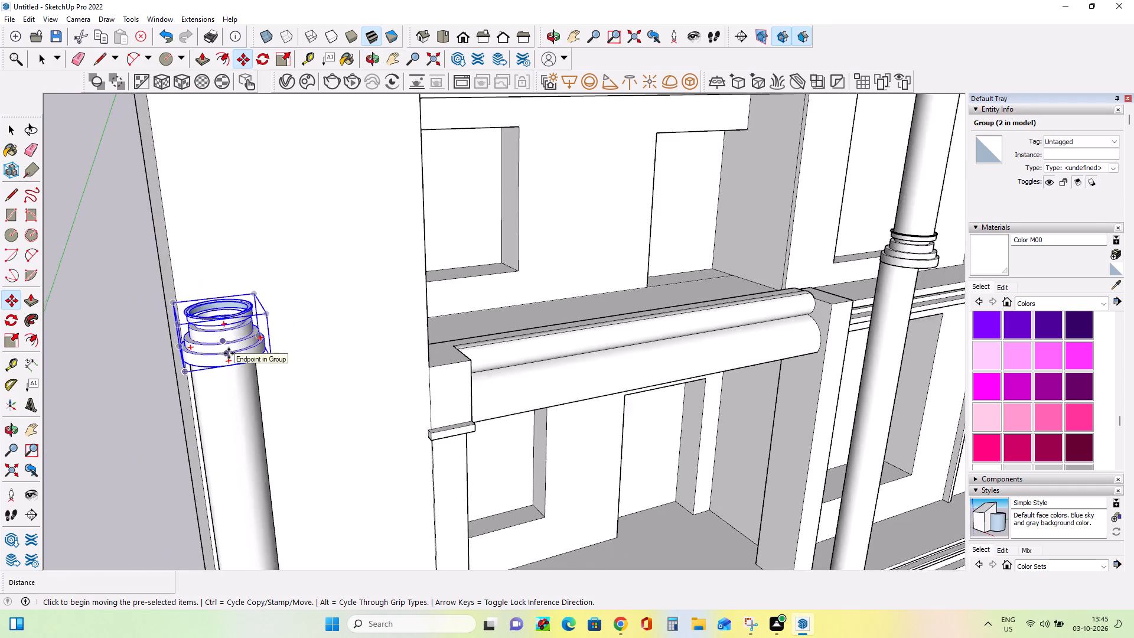
{"action": "scroll", "coordinate": [229, 353], "scroll_direction": "down", "scroll_amount": 1}
{"action": "middle_click_drag", "start_coordinate": [233, 398], "coordinate": [237, 458]}
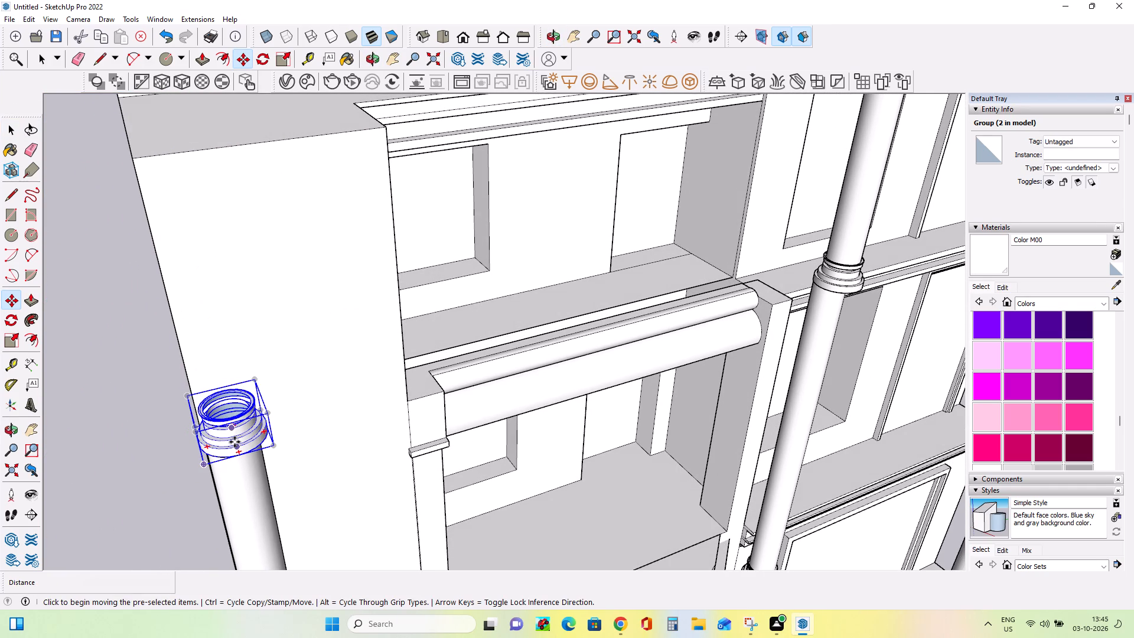
{"action": "middle_click_drag", "start_coordinate": [234, 443], "coordinate": [151, 338]}
{"action": "scroll", "coordinate": [151, 338], "scroll_direction": "down", "scroll_amount": 7}
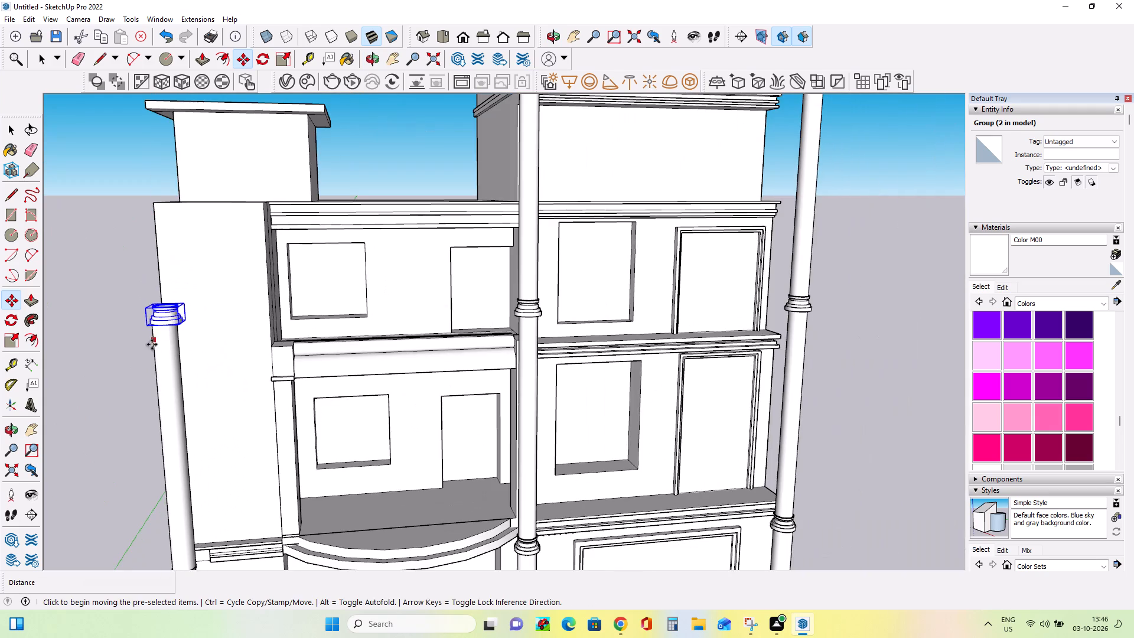
{"action": "middle_click_drag", "start_coordinate": [178, 392], "coordinate": [226, 390]}
{"action": "scroll", "coordinate": [185, 323], "scroll_direction": "up", "scroll_amount": 8}
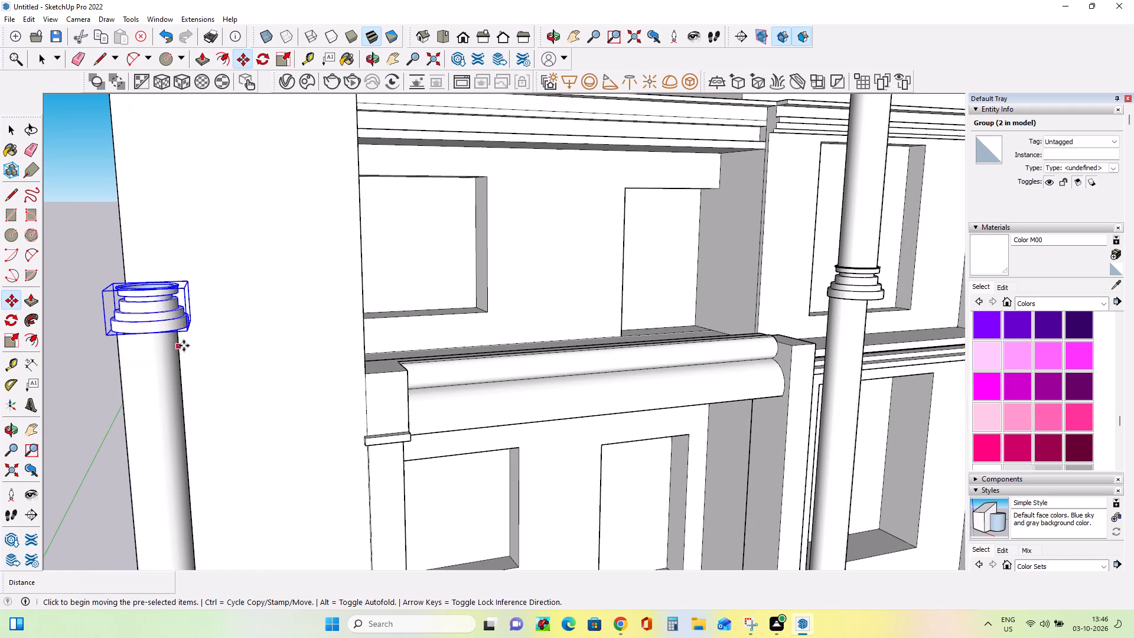
{"action": "left_click", "coordinate": [187, 333]}
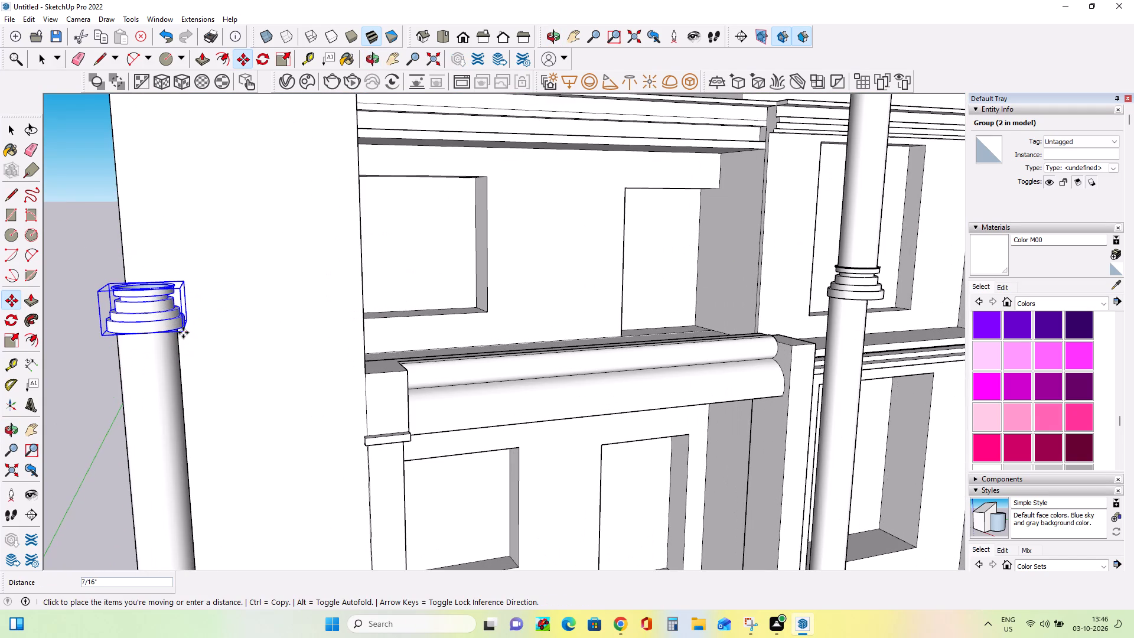
{"action": "left_click", "coordinate": [185, 333]}
Clear the selection and examine the capital's alignment with the other columns across the whole facade.
{"action": "scroll", "coordinate": [321, 434], "scroll_direction": "down", "scroll_amount": 6}
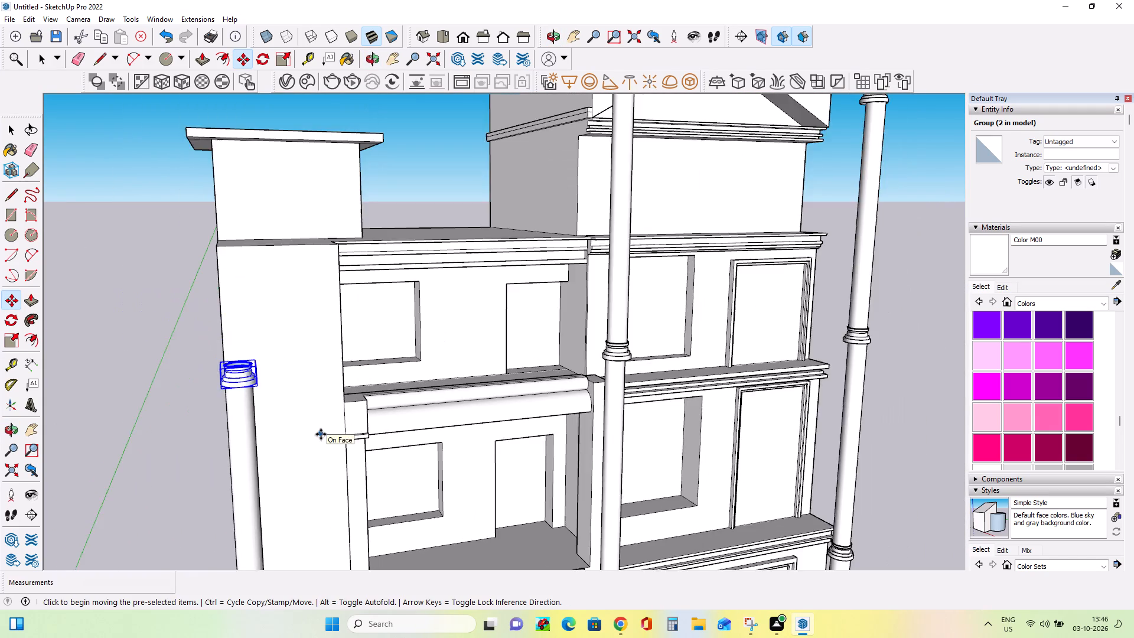
{"action": "scroll", "coordinate": [321, 434], "scroll_direction": "down", "scroll_amount": 12}
{"action": "middle_click_drag", "start_coordinate": [383, 489], "coordinate": [322, 444]}
{"action": "scroll", "coordinate": [321, 442], "scroll_direction": "down", "scroll_amount": 1}
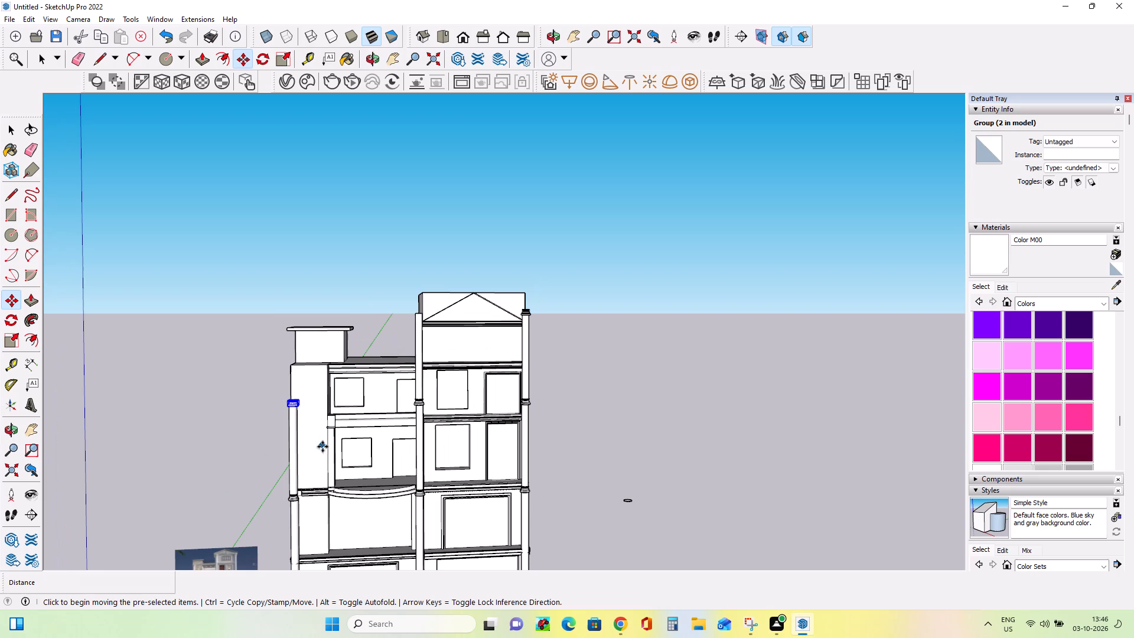
{"action": "left_click", "coordinate": [6, 132]}
{"action": "left_click", "coordinate": [178, 330]}
{"action": "scroll", "coordinate": [260, 442], "scroll_direction": "up", "scroll_amount": 4}
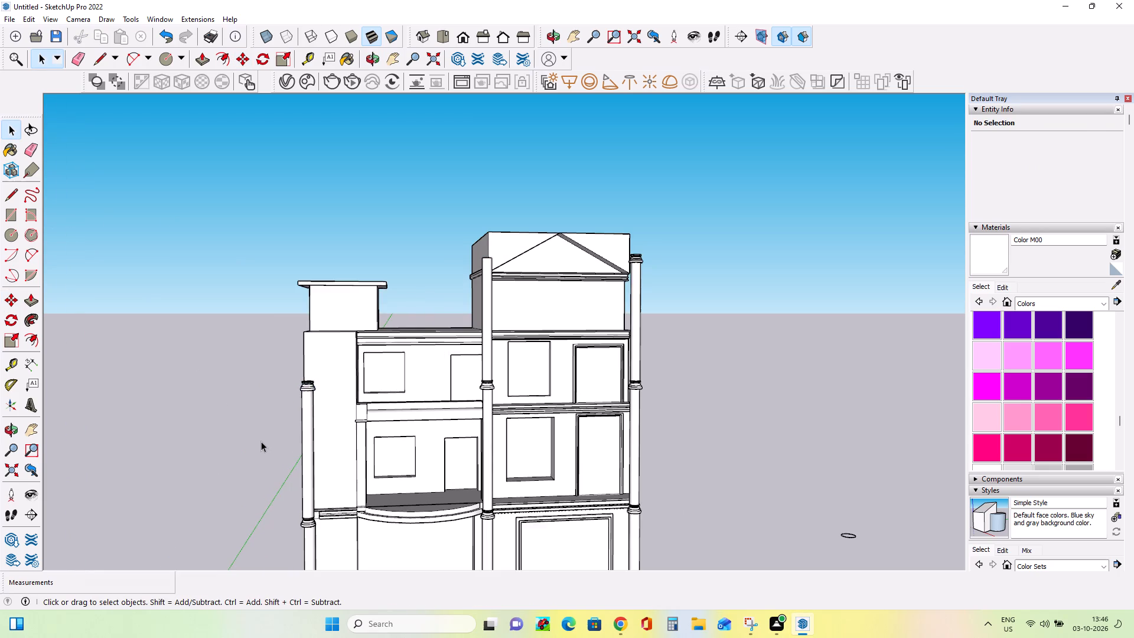
{"action": "scroll", "coordinate": [261, 441], "scroll_direction": "down", "scroll_amount": 3}
{"action": "scroll", "coordinate": [335, 441], "scroll_direction": "up", "scroll_amount": 5}
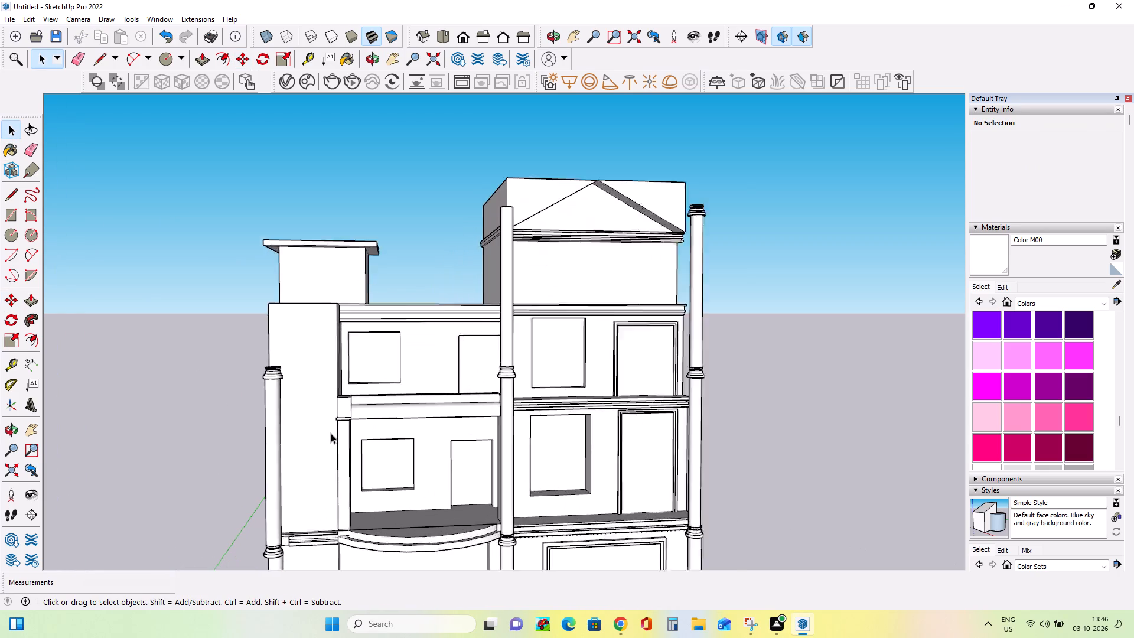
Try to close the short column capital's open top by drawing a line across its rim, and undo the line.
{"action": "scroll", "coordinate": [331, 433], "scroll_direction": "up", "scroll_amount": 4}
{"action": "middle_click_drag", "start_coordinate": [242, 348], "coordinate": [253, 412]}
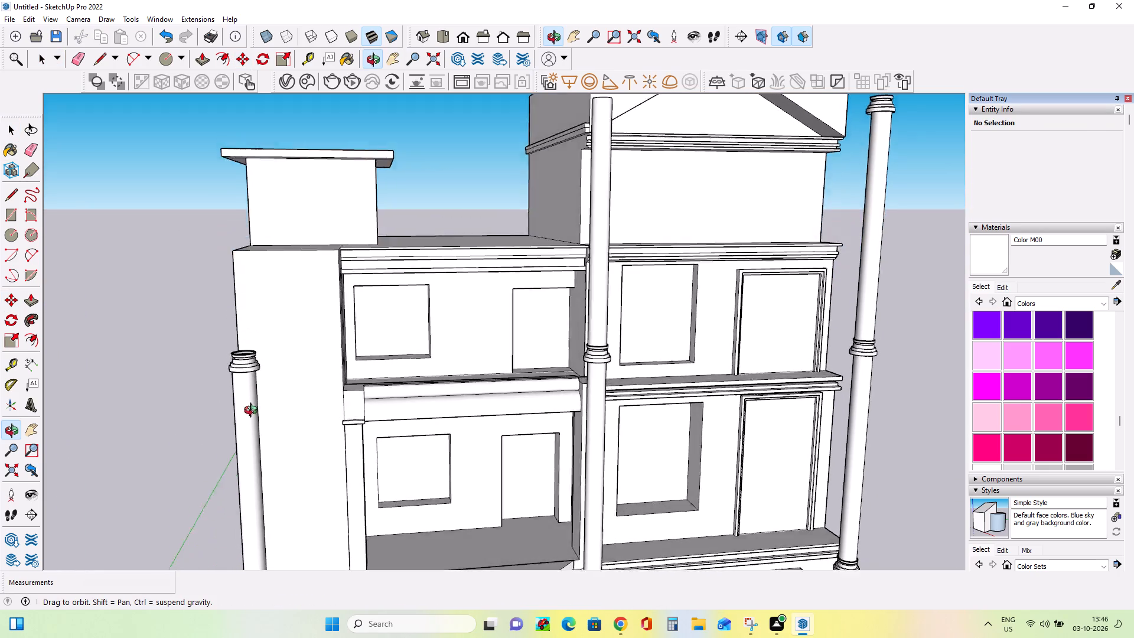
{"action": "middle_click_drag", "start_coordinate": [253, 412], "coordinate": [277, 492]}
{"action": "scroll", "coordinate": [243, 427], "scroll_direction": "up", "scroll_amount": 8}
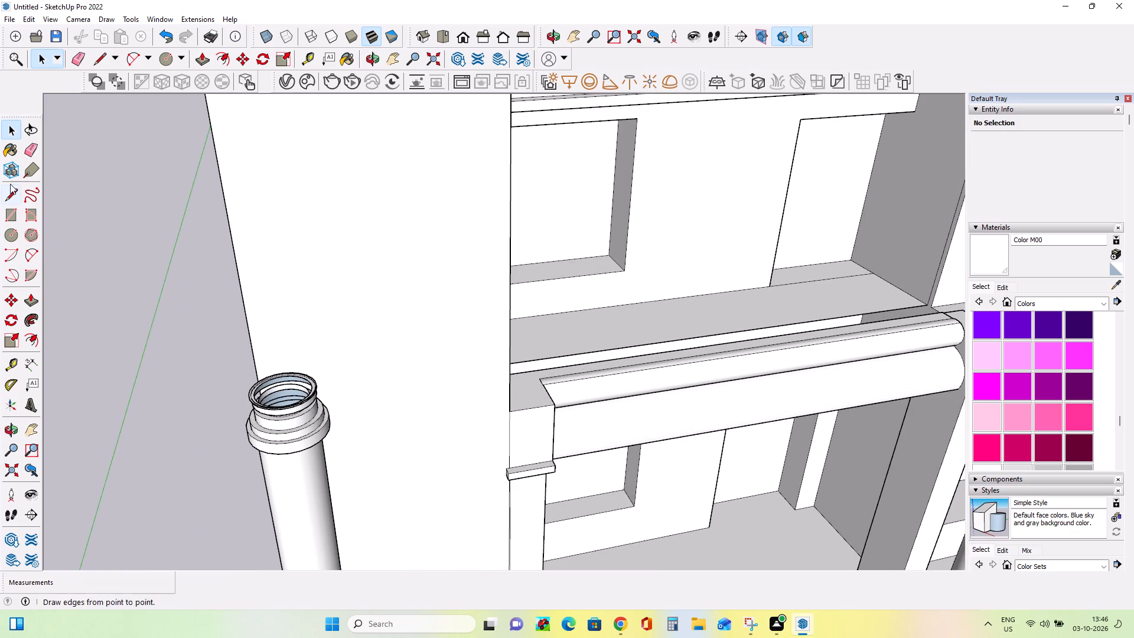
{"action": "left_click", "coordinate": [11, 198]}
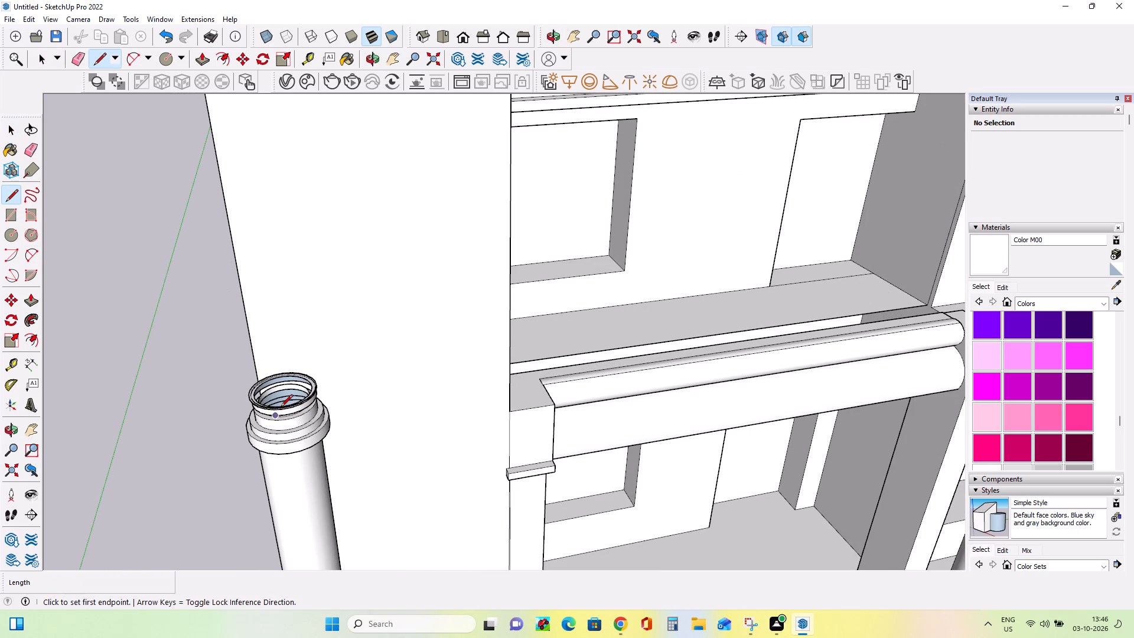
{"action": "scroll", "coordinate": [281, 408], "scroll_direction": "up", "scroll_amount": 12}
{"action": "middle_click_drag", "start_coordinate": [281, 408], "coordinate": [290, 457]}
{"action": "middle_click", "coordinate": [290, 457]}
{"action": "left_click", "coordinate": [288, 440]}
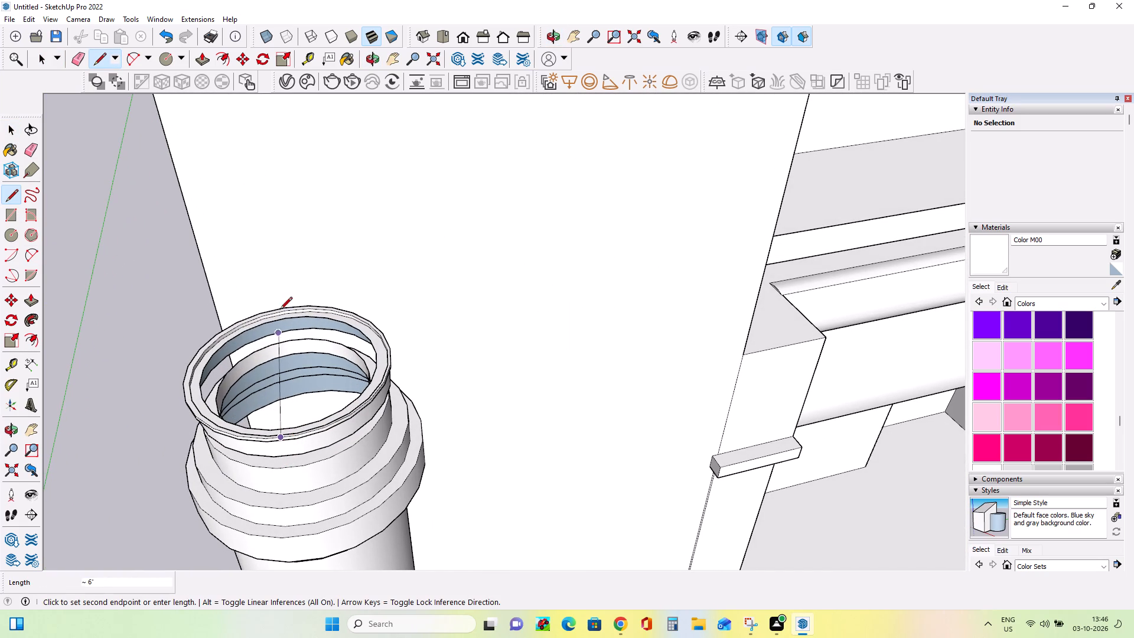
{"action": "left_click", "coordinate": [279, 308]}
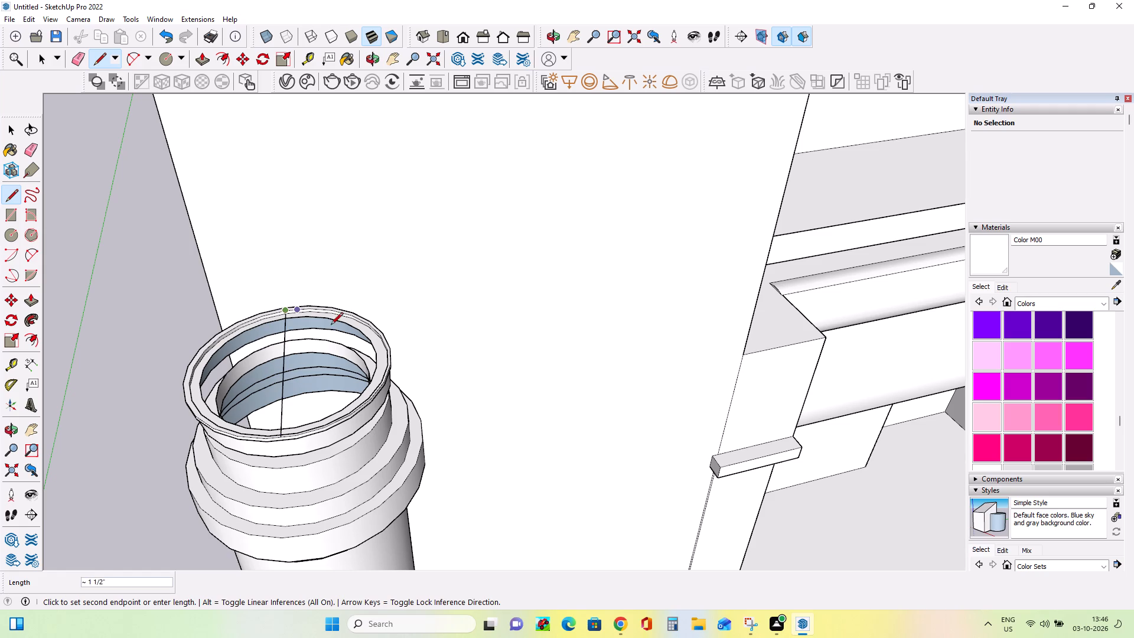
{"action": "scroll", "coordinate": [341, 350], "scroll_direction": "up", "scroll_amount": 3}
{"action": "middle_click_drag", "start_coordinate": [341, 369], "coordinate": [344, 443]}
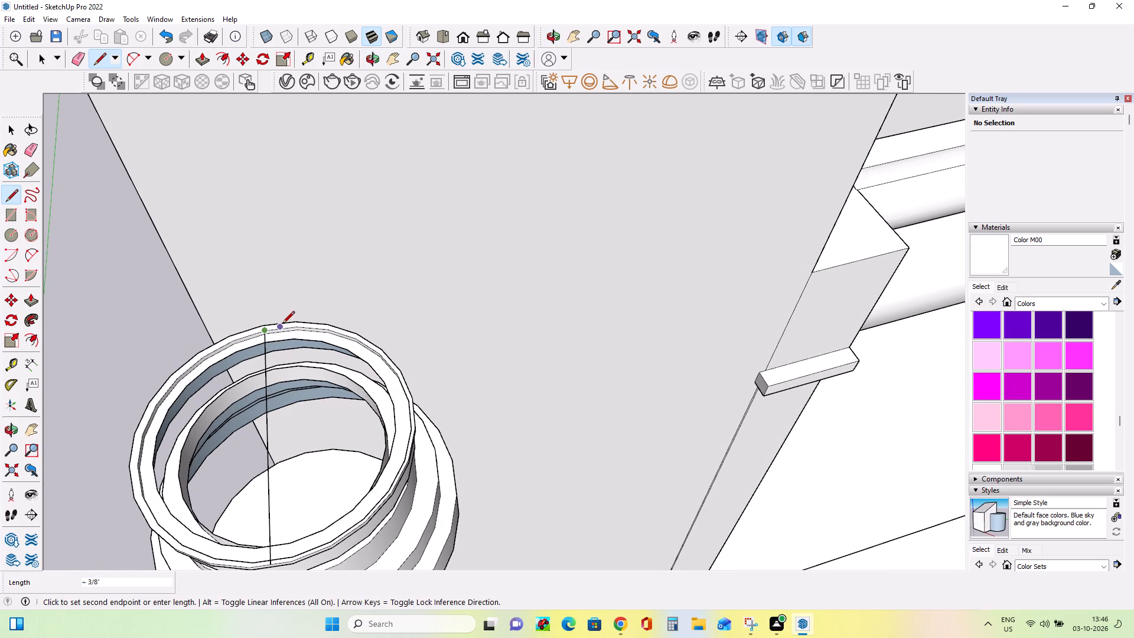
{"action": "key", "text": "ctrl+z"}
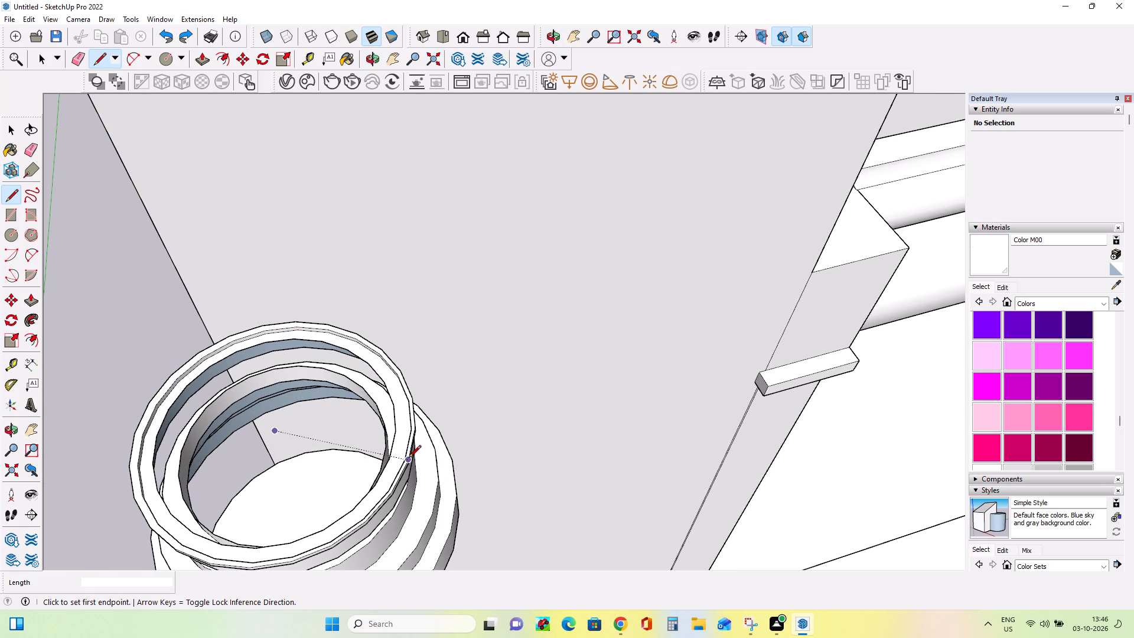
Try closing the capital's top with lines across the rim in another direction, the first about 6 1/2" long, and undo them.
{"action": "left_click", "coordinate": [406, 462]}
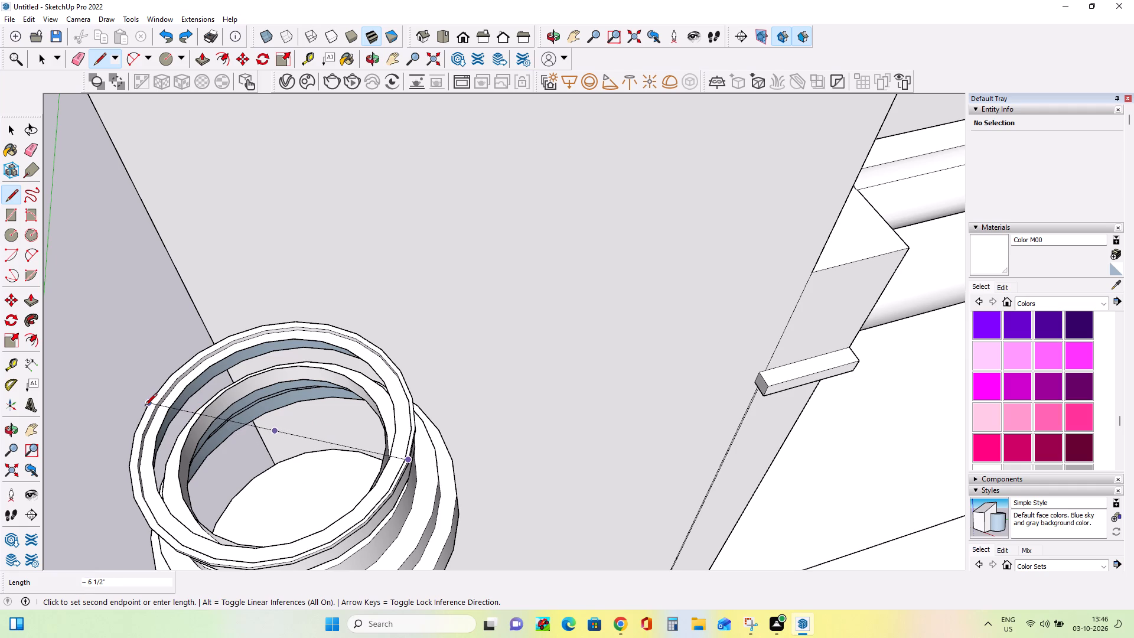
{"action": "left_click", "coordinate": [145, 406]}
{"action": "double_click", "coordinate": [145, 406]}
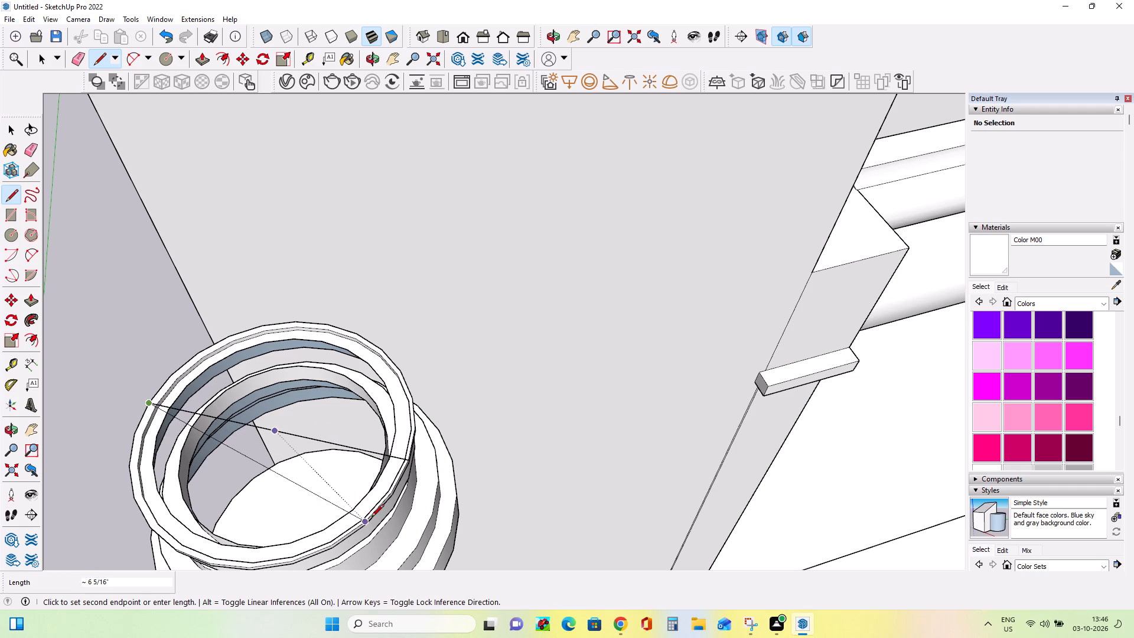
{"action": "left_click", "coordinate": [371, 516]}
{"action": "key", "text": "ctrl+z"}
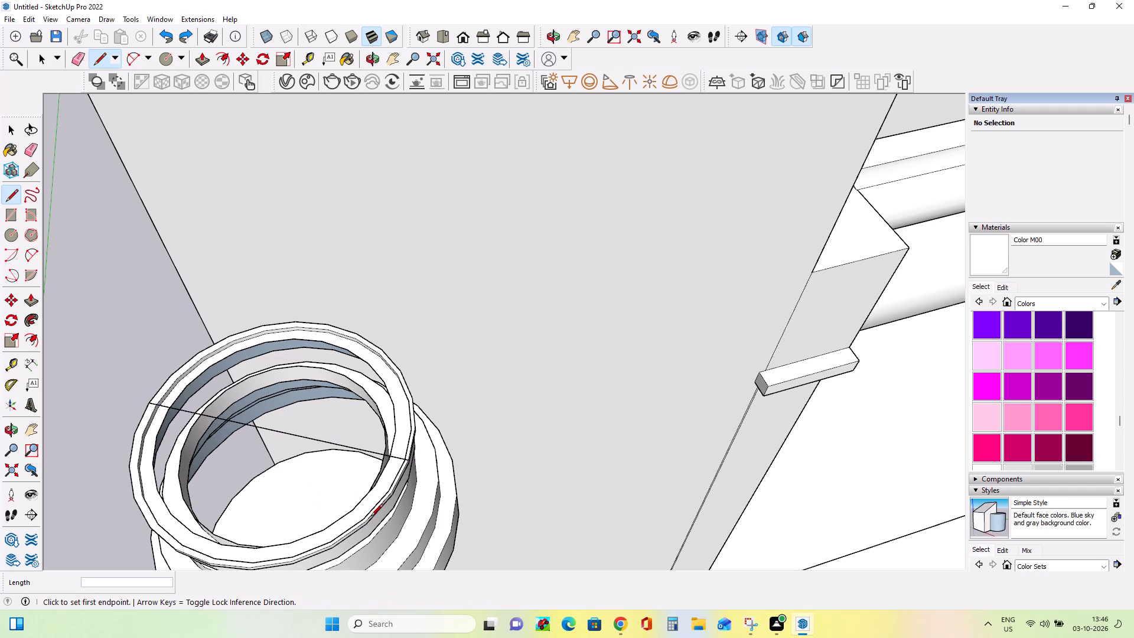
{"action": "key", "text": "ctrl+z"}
Explode the short column's capital group into loose geometry and clear the selection.
{"action": "left_click", "coordinate": [20, 132]}
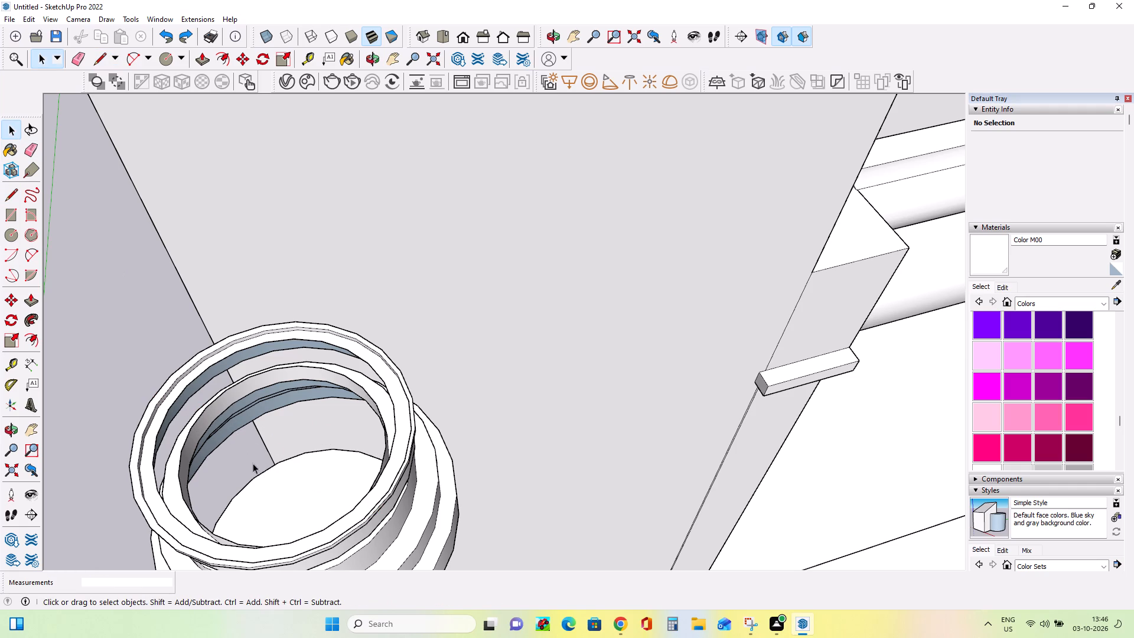
{"action": "left_click", "coordinate": [181, 432]}
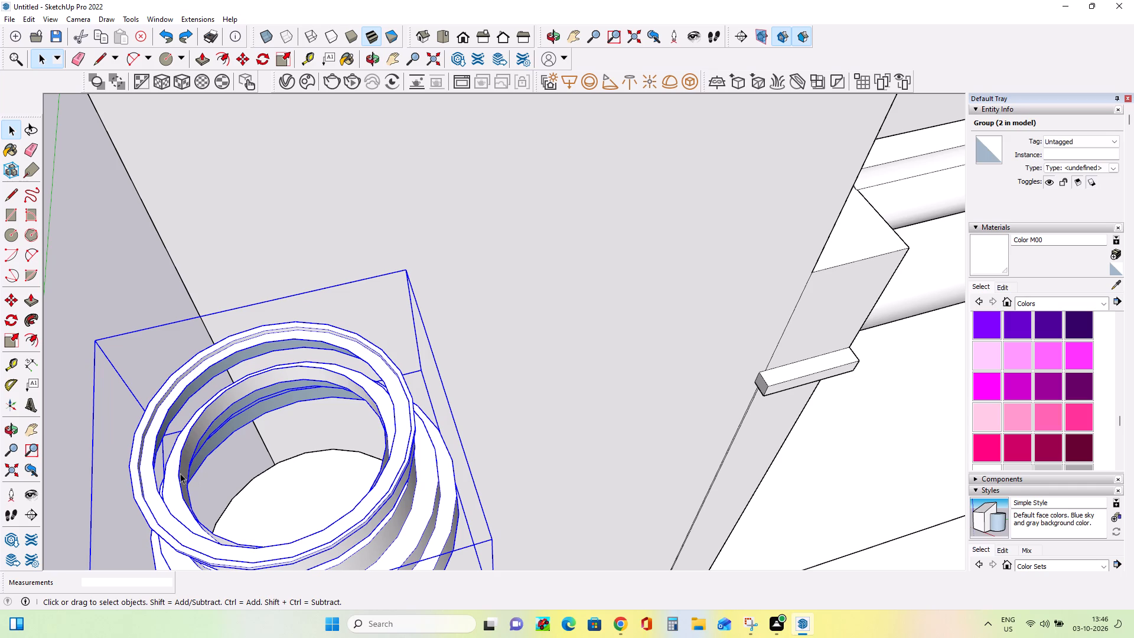
{"action": "right_click", "coordinate": [175, 473]}
{"action": "left_click", "coordinate": [224, 297]}
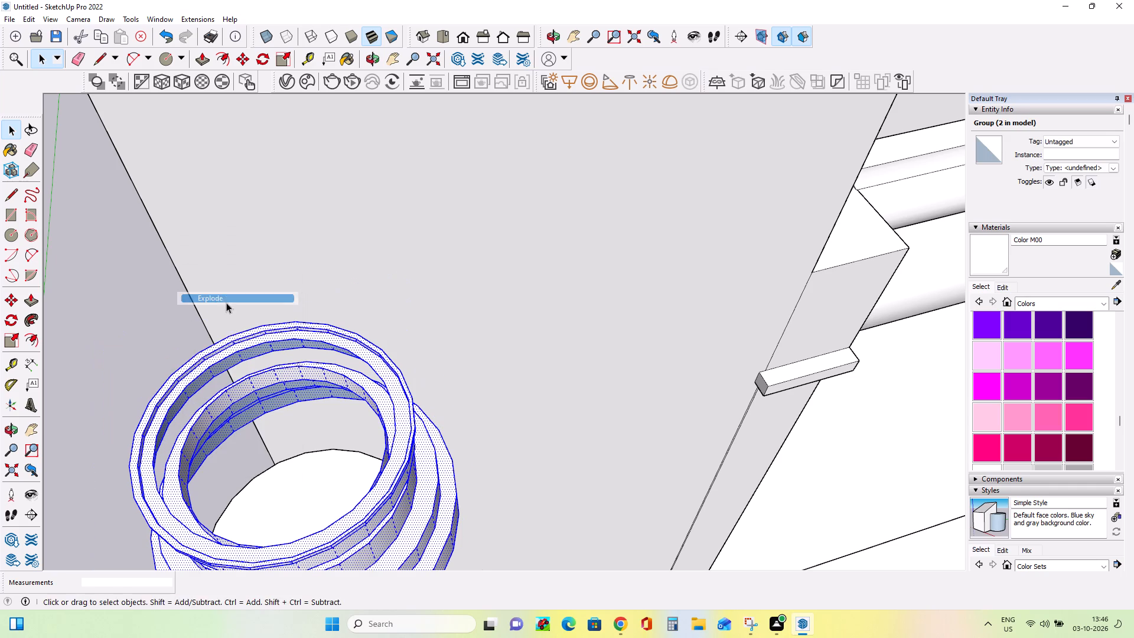
{"action": "left_click", "coordinate": [132, 300]}
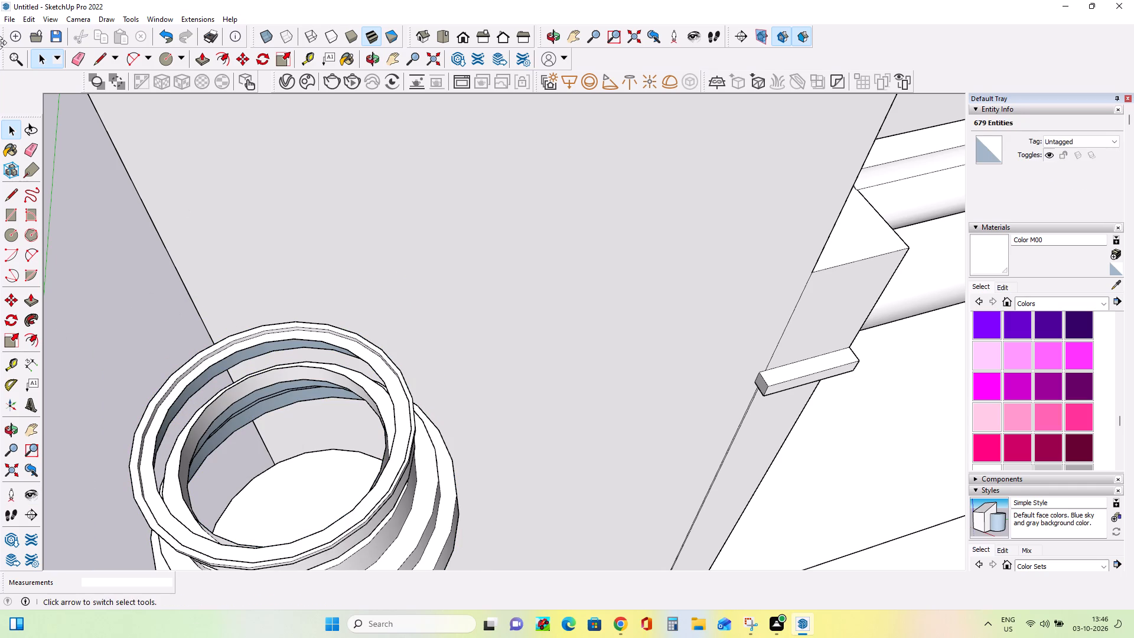
Draw a line about 6 7/16" long across the capital's top rim to form a face, and erase the line to leave one round face.
{"action": "left_click", "coordinate": [7, 192]}
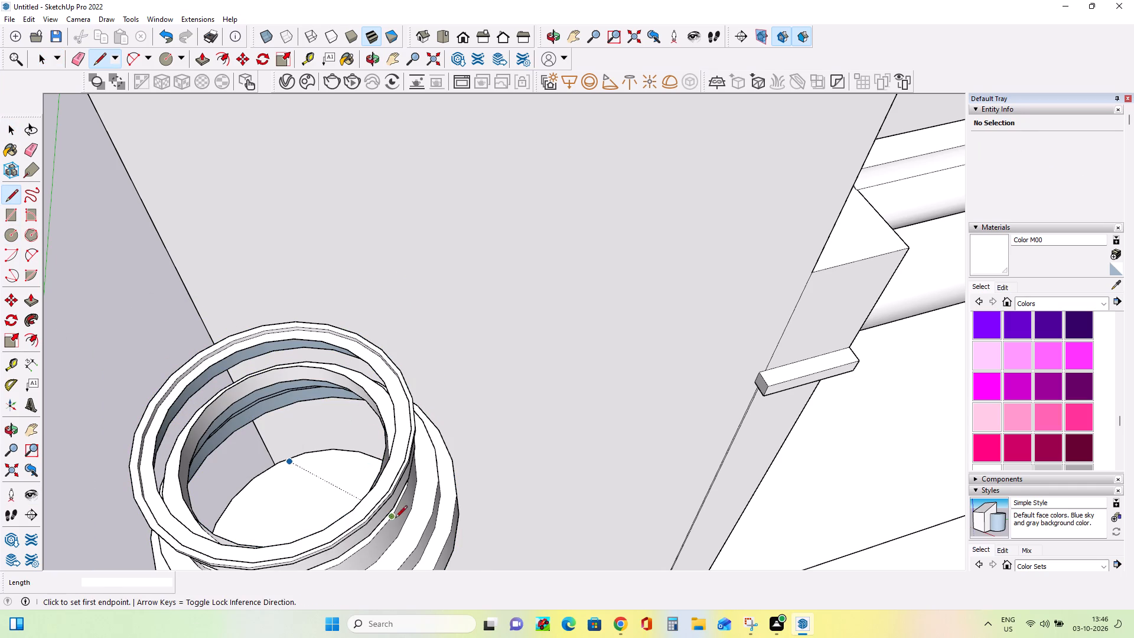
{"action": "left_click", "coordinate": [388, 494]}
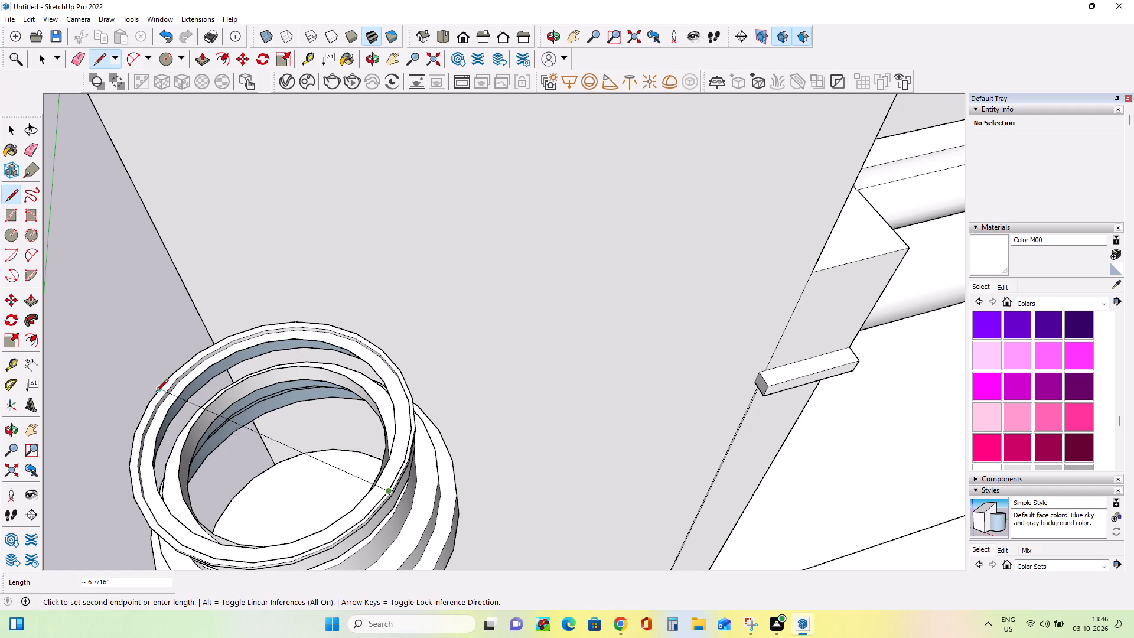
{"action": "left_click", "coordinate": [156, 392]}
{"action": "scroll", "coordinate": [283, 429], "scroll_direction": "down", "scroll_amount": 15}
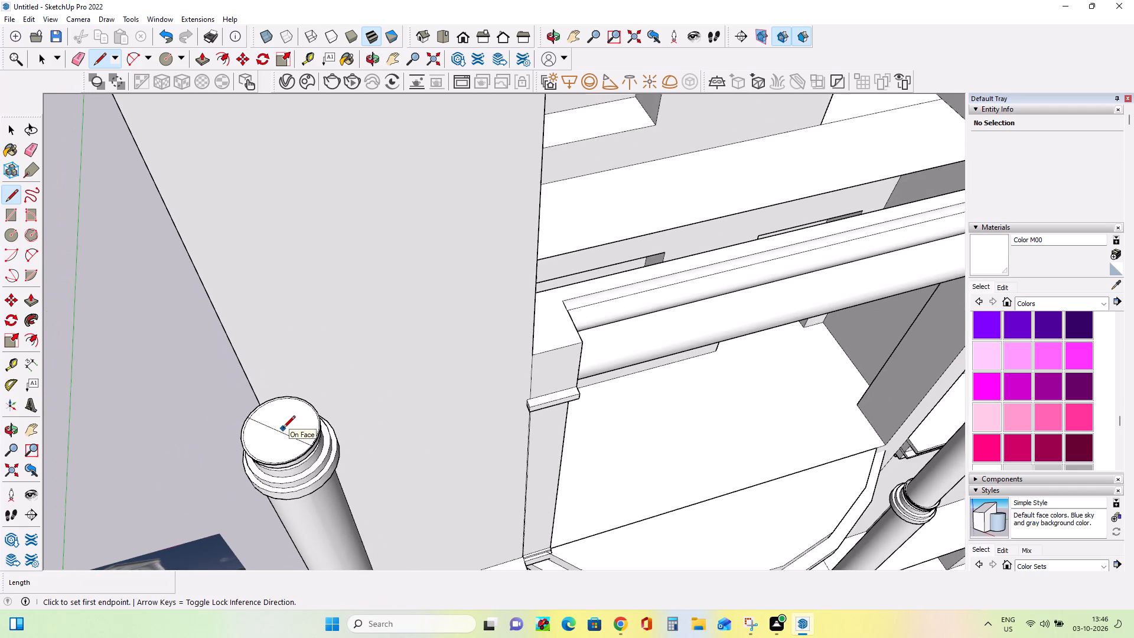
{"action": "scroll", "coordinate": [283, 429], "scroll_direction": "down", "scroll_amount": 1}
{"action": "left_click", "coordinate": [35, 150]}
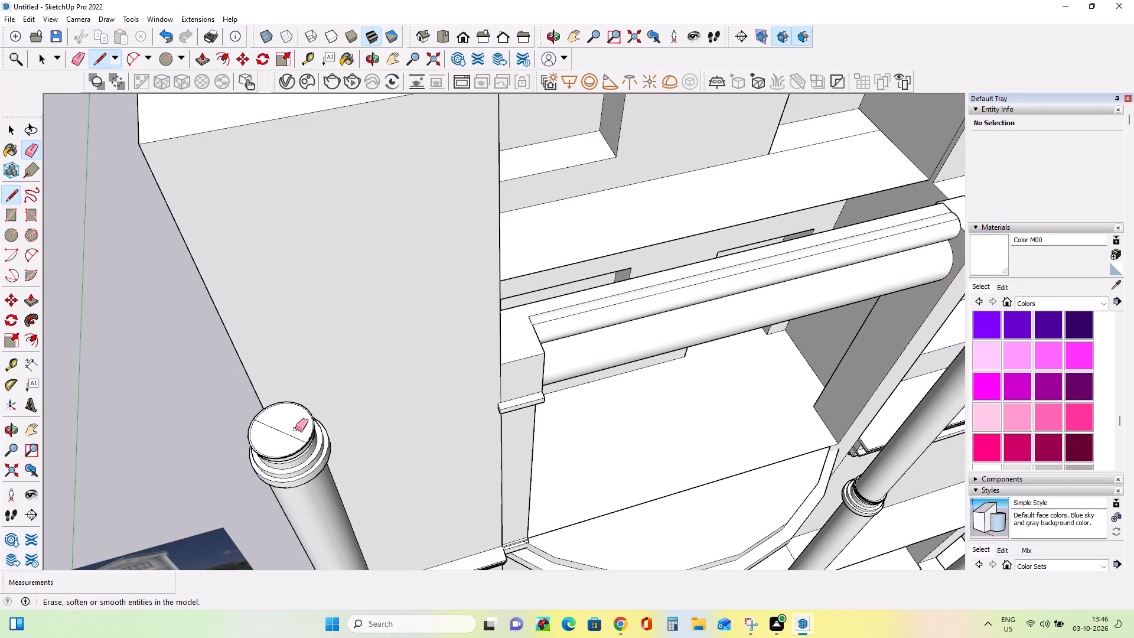
{"action": "left_click", "coordinate": [295, 438]}
Push/Pull the round face on the short column's capital upward about 2' 10 15/16" as a new shaft section.
{"action": "left_click", "coordinate": [32, 304]}
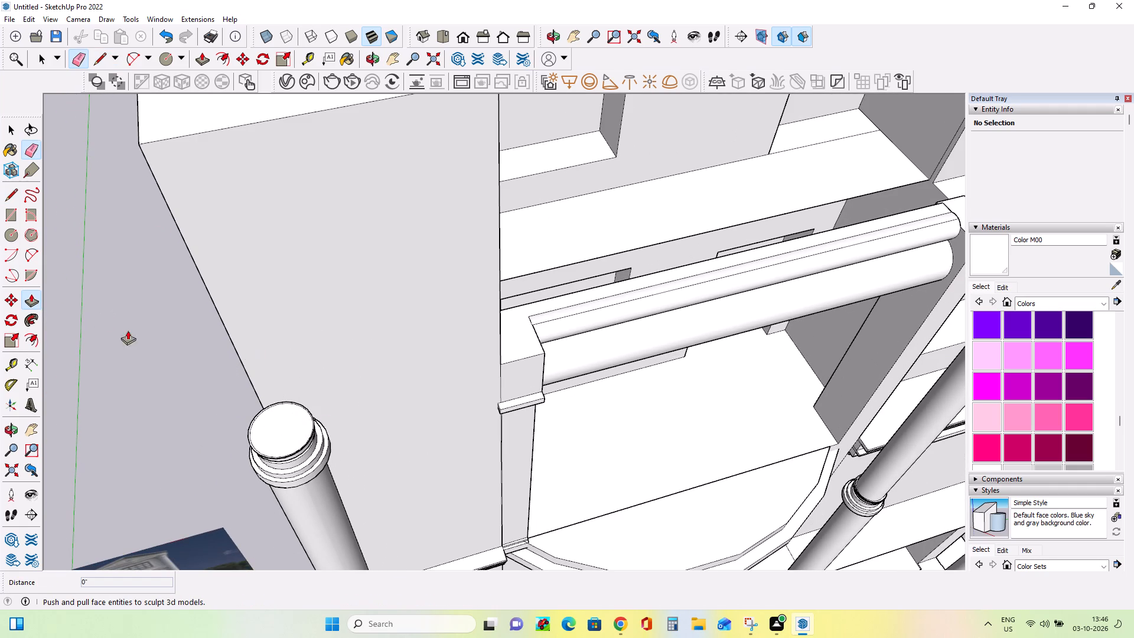
{"action": "left_click", "coordinate": [288, 435]}
{"action": "scroll", "coordinate": [271, 292], "scroll_direction": "down", "scroll_amount": 7}
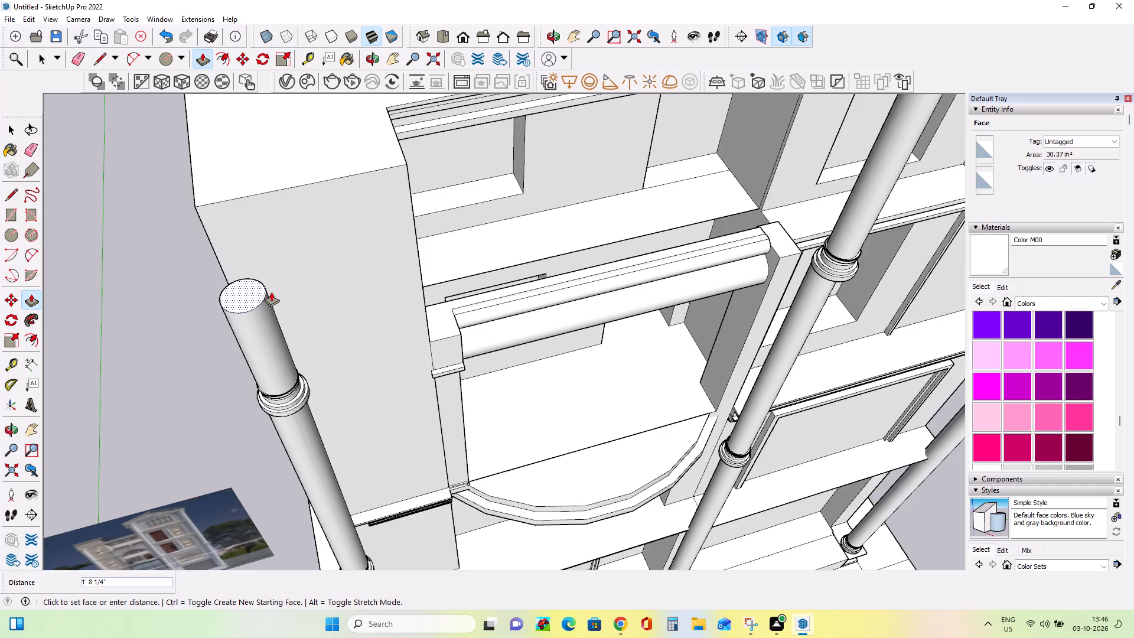
{"action": "scroll", "coordinate": [271, 292], "scroll_direction": "down", "scroll_amount": 4}
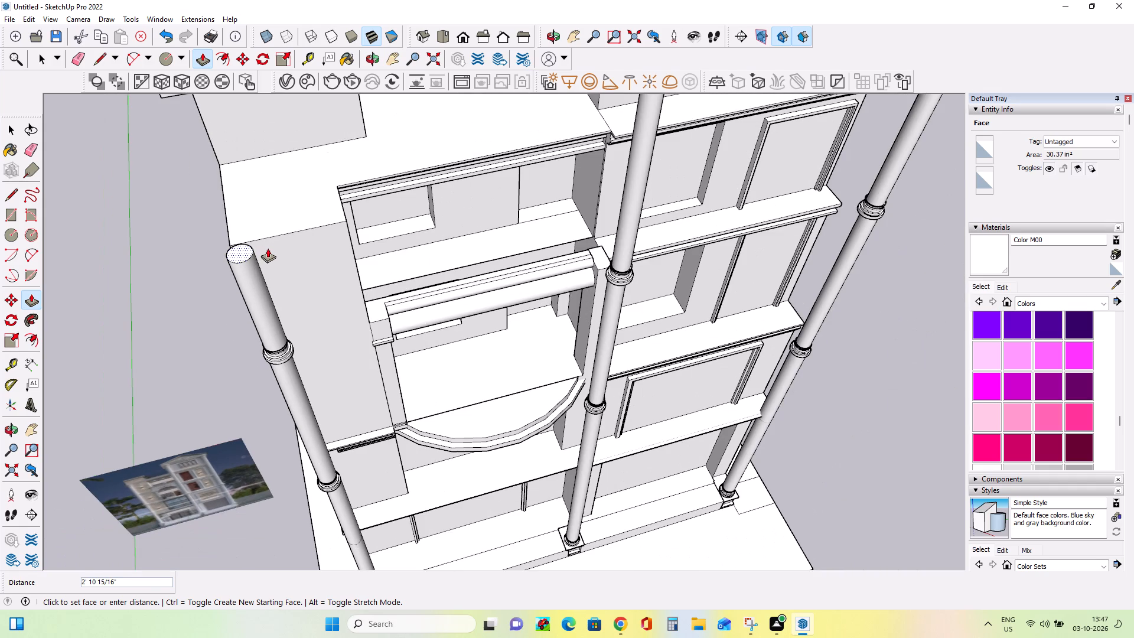
{"action": "left_click", "coordinate": [268, 248]}
Lower the top face of the short column's new shaft section by about 7 1/8" with Push/Pull.
{"action": "middle_click_drag", "start_coordinate": [308, 298], "coordinate": [246, 164]}
{"action": "scroll", "coordinate": [246, 164], "scroll_direction": "down", "scroll_amount": 6}
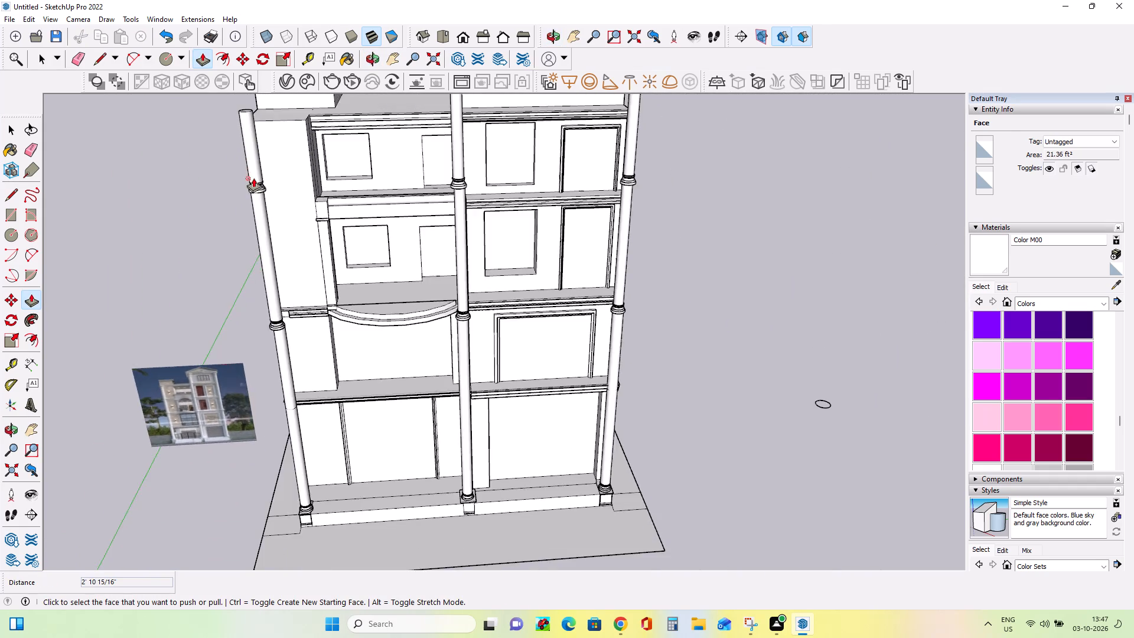
{"action": "scroll", "coordinate": [253, 178], "scroll_direction": "down", "scroll_amount": 9}
{"action": "scroll", "coordinate": [278, 136], "scroll_direction": "up", "scroll_amount": 8}
{"action": "middle_click_drag", "start_coordinate": [241, 190], "coordinate": [336, 210]}
{"action": "middle_click_drag", "start_coordinate": [232, 216], "coordinate": [289, 245]}
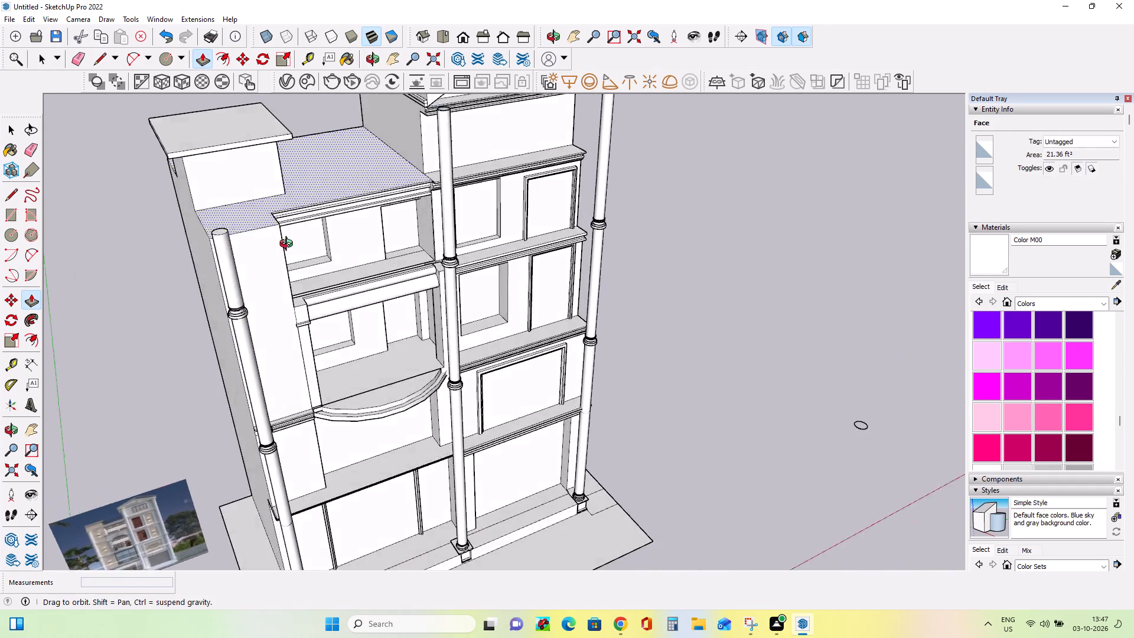
{"action": "middle_click_drag", "start_coordinate": [289, 245], "coordinate": [377, 265]}
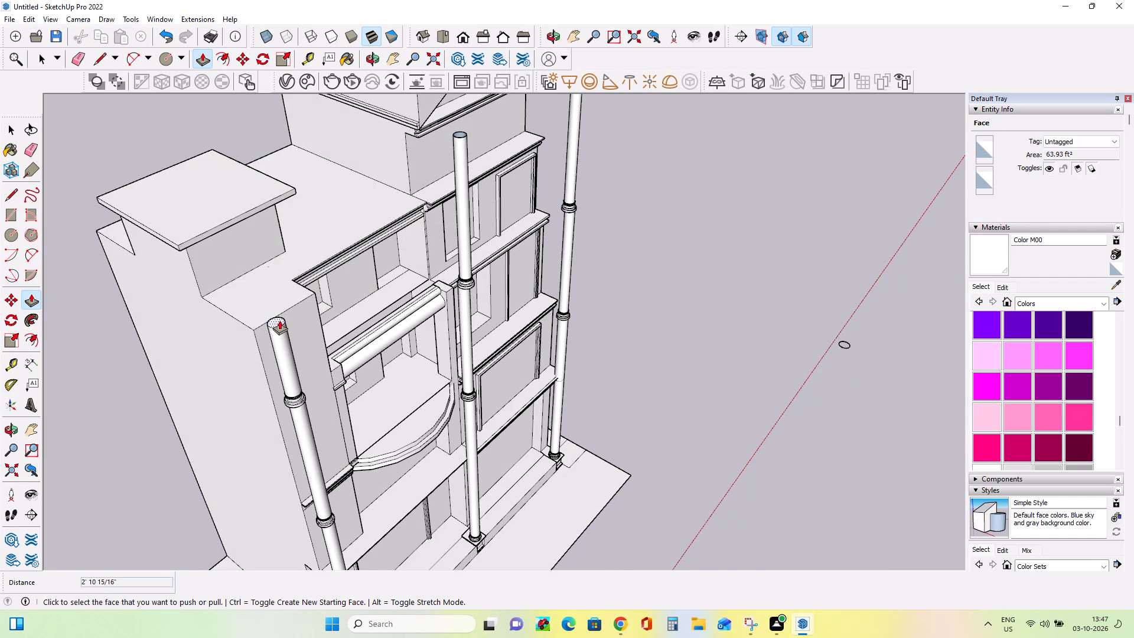
{"action": "left_click", "coordinate": [279, 320]}
{"action": "left_click", "coordinate": [255, 318]}
Copy the top capital group of the far-side tall column about 7' 8 7/16" across onto the top of the middle column.
{"action": "middle_click_drag", "start_coordinate": [317, 345], "coordinate": [239, 299]}
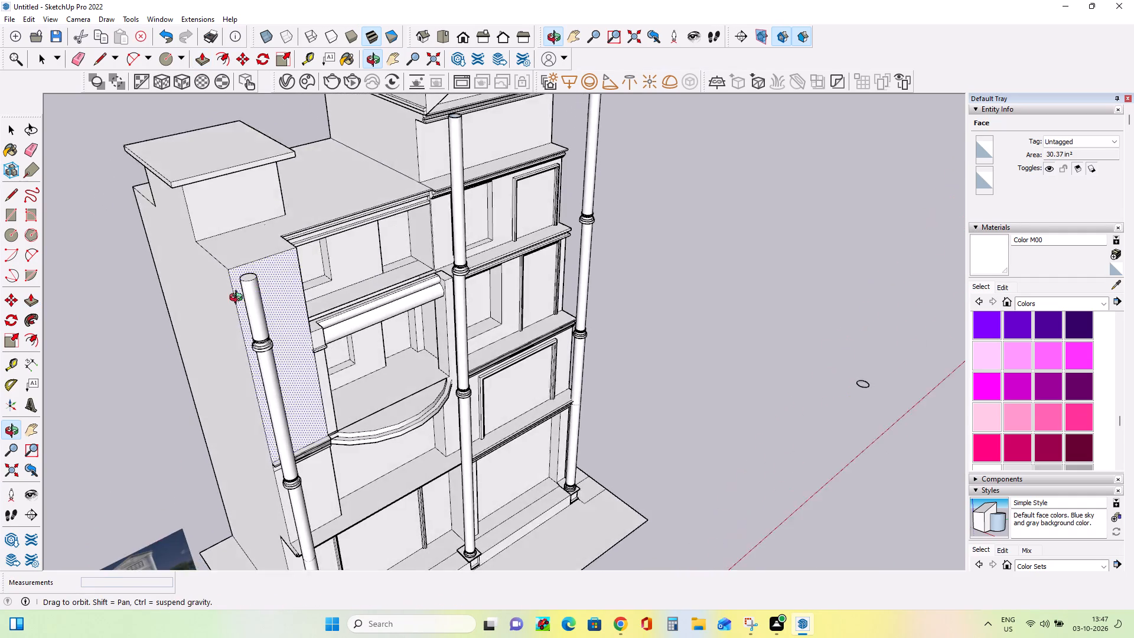
{"action": "middle_click_drag", "start_coordinate": [239, 299], "coordinate": [219, 285]}
{"action": "scroll", "coordinate": [372, 206], "scroll_direction": "down", "scroll_amount": 4}
{"action": "middle_click_drag", "start_coordinate": [441, 187], "coordinate": [436, 210]}
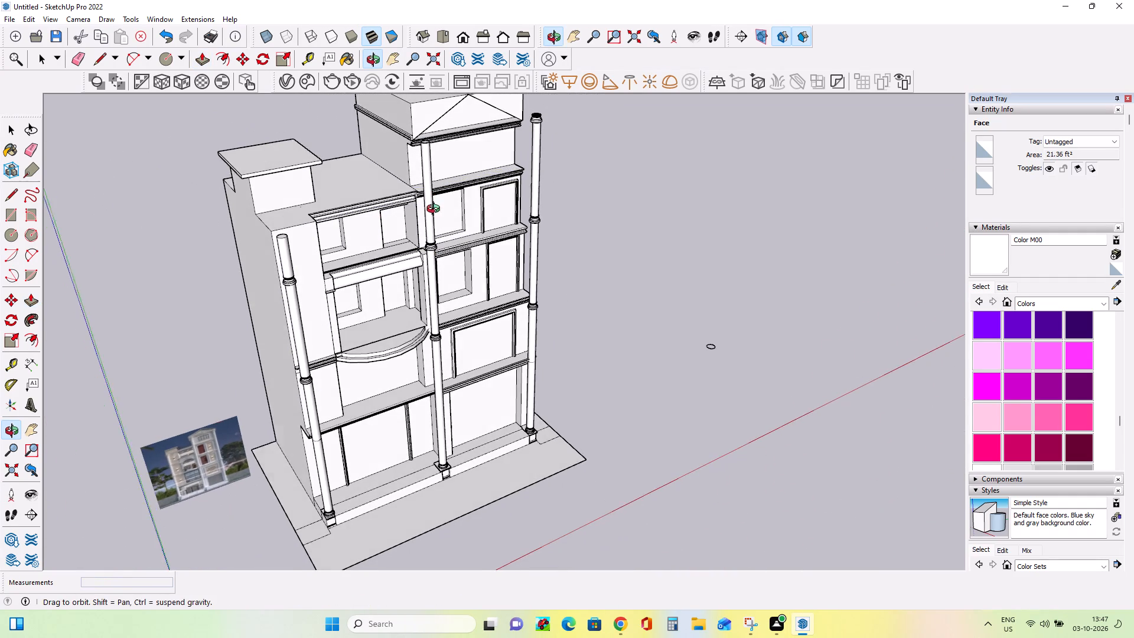
{"action": "middle_click_drag", "start_coordinate": [436, 210], "coordinate": [434, 220]}
{"action": "scroll", "coordinate": [432, 255], "scroll_direction": "up", "scroll_amount": 6}
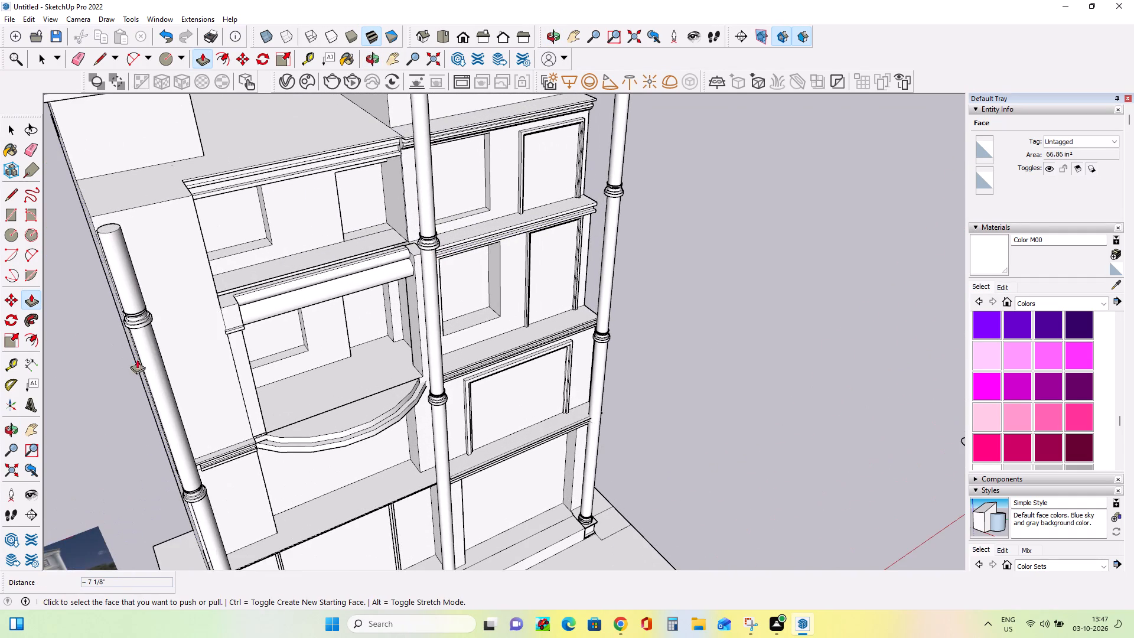
{"action": "middle_click_drag", "start_coordinate": [470, 290], "coordinate": [265, 350]}
{"action": "scroll", "coordinate": [265, 350], "scroll_direction": "down", "scroll_amount": 3}
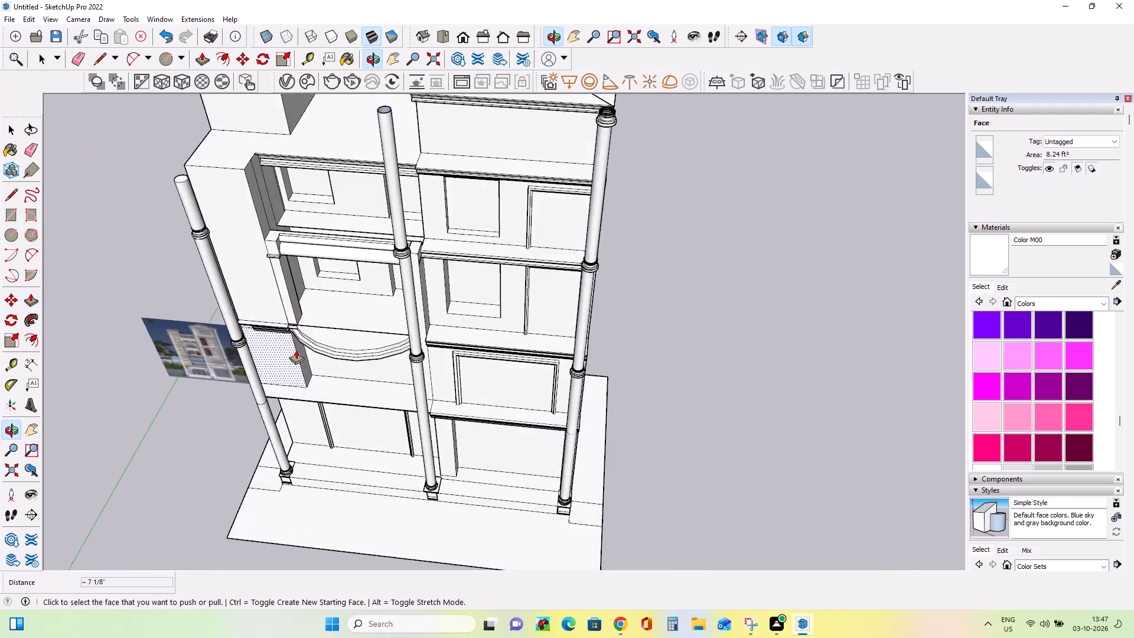
{"action": "scroll", "coordinate": [604, 272], "scroll_direction": "down", "scroll_amount": 4}
{"action": "left_click", "coordinate": [12, 128]}
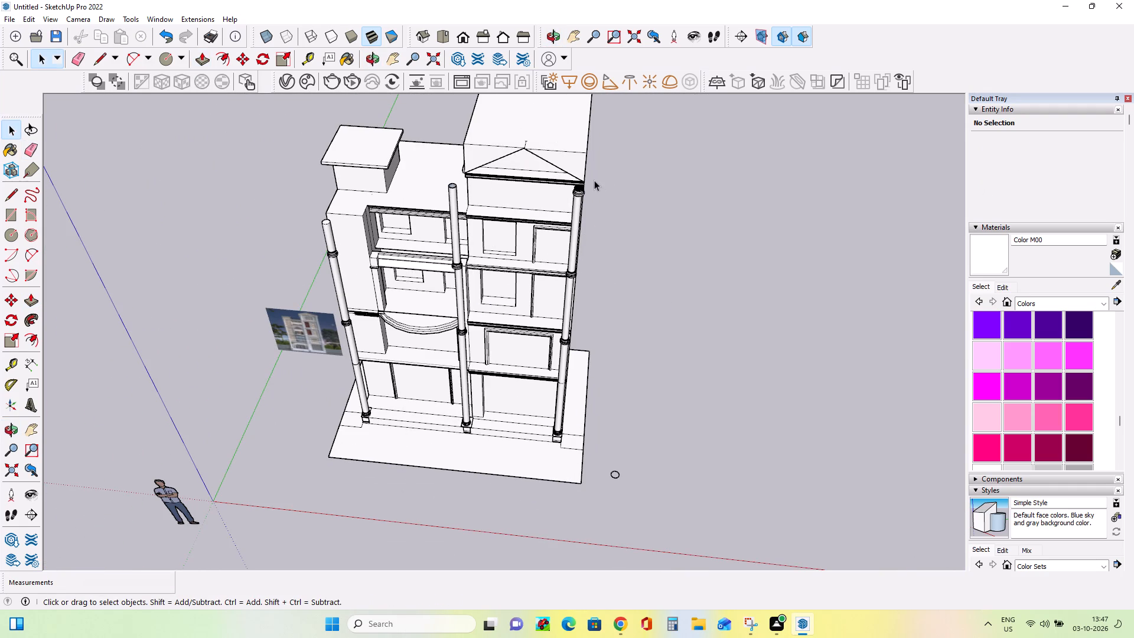
{"action": "left_click", "coordinate": [576, 191]}
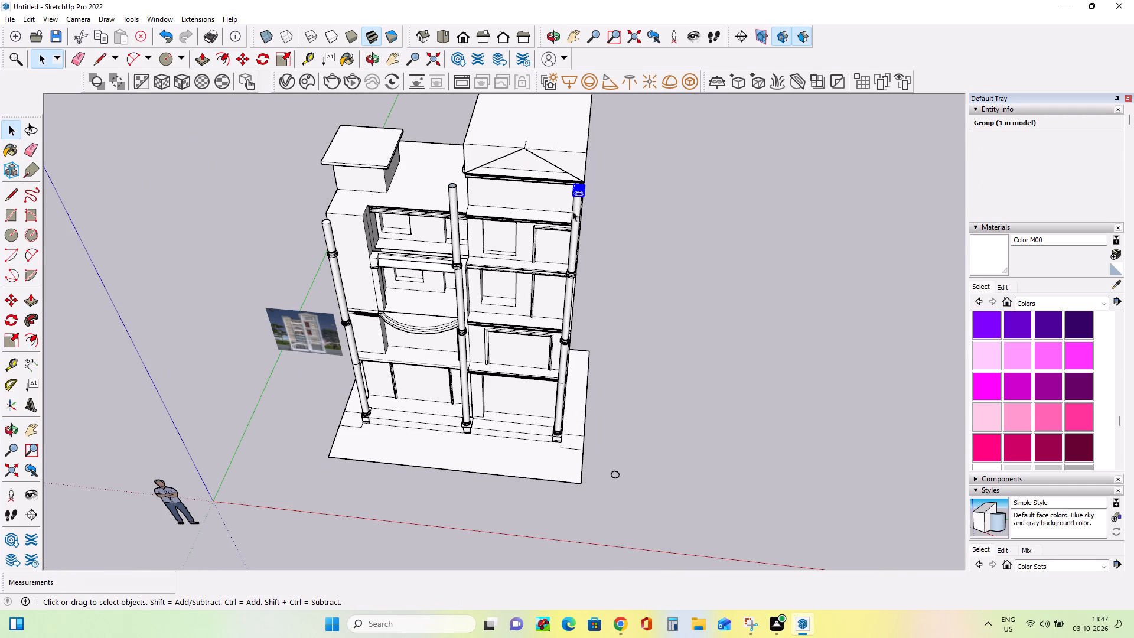
{"action": "left_click", "coordinate": [8, 302]}
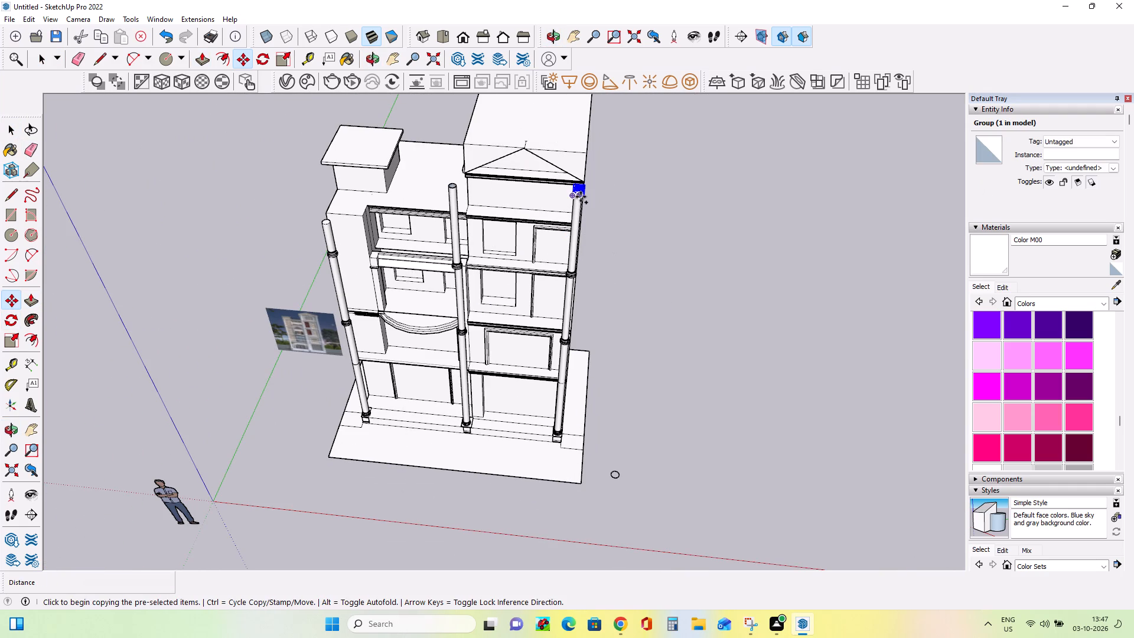
{"action": "left_click", "coordinate": [581, 197]}
{"action": "left_click", "coordinate": [449, 187]}
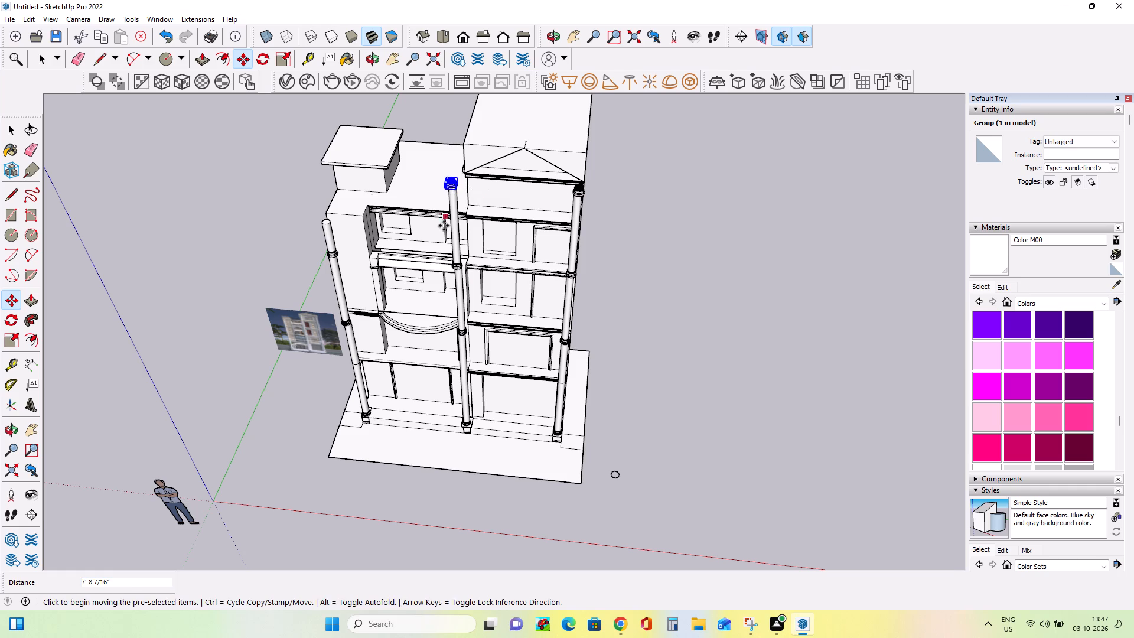
Copy the middle column's top capital about 9' 1 11/16" across to the top of the short column.
{"action": "middle_click_drag", "start_coordinate": [447, 227], "coordinate": [600, 156]}
{"action": "left_click", "coordinate": [466, 172]}
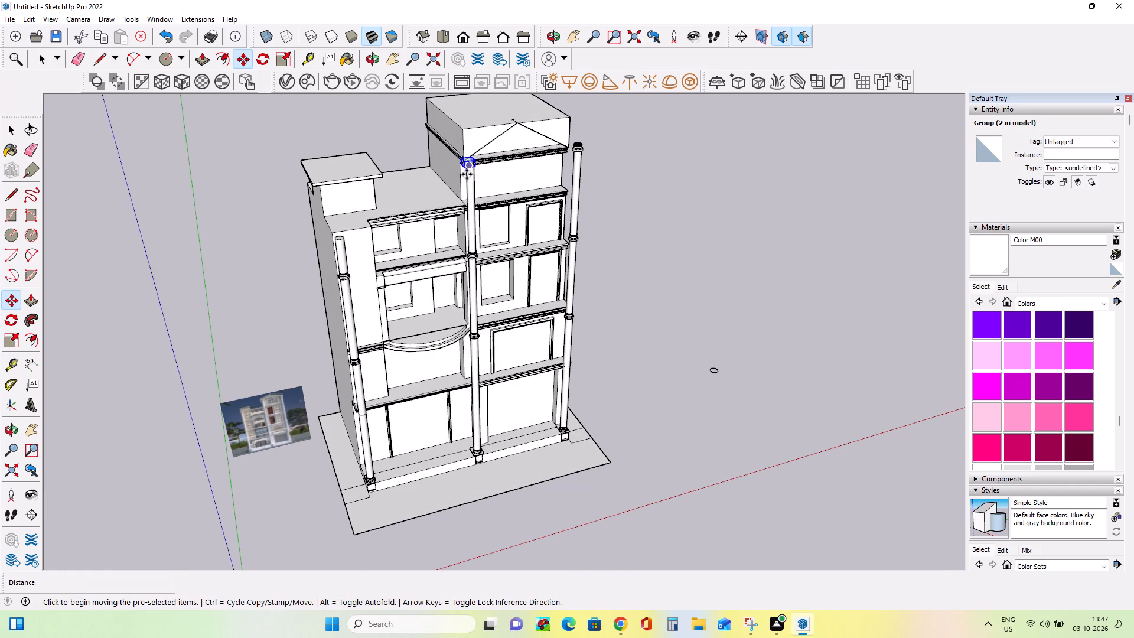
{"action": "left_click", "coordinate": [341, 241]}
Move the copied capital in small adjustments to line it up over the short column's shaft.
{"action": "scroll", "coordinate": [339, 255], "scroll_direction": "up", "scroll_amount": 7}
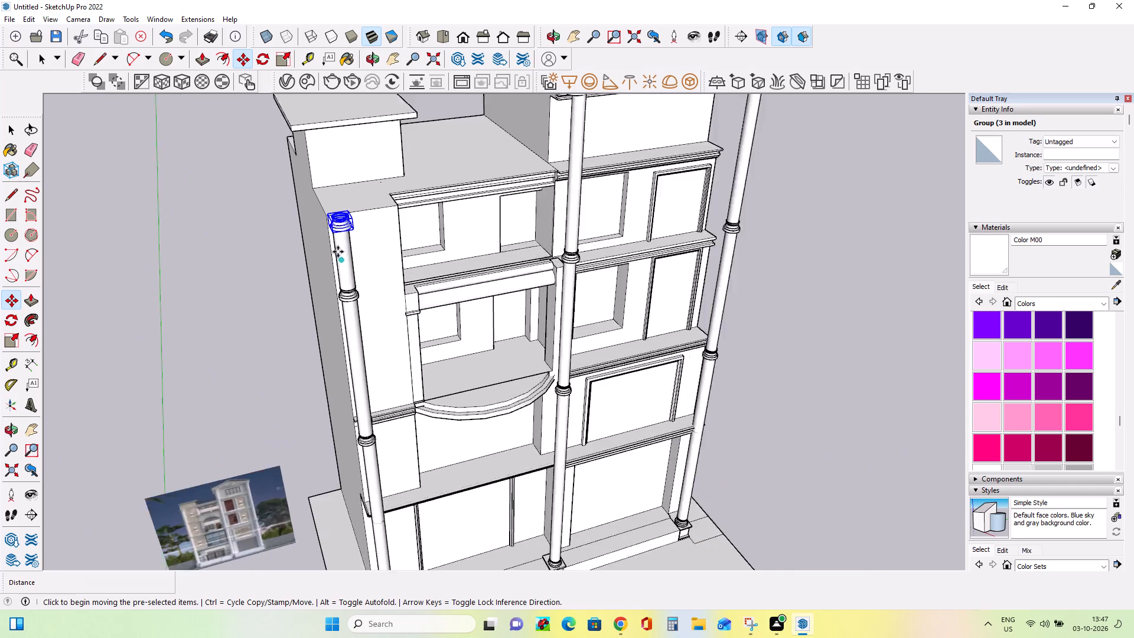
{"action": "scroll", "coordinate": [338, 252], "scroll_direction": "up", "scroll_amount": 5}
{"action": "scroll", "coordinate": [338, 251], "scroll_direction": "down", "scroll_amount": 1}
{"action": "scroll", "coordinate": [338, 251], "scroll_direction": "up", "scroll_amount": 2}
{"action": "left_click", "coordinate": [330, 214]}
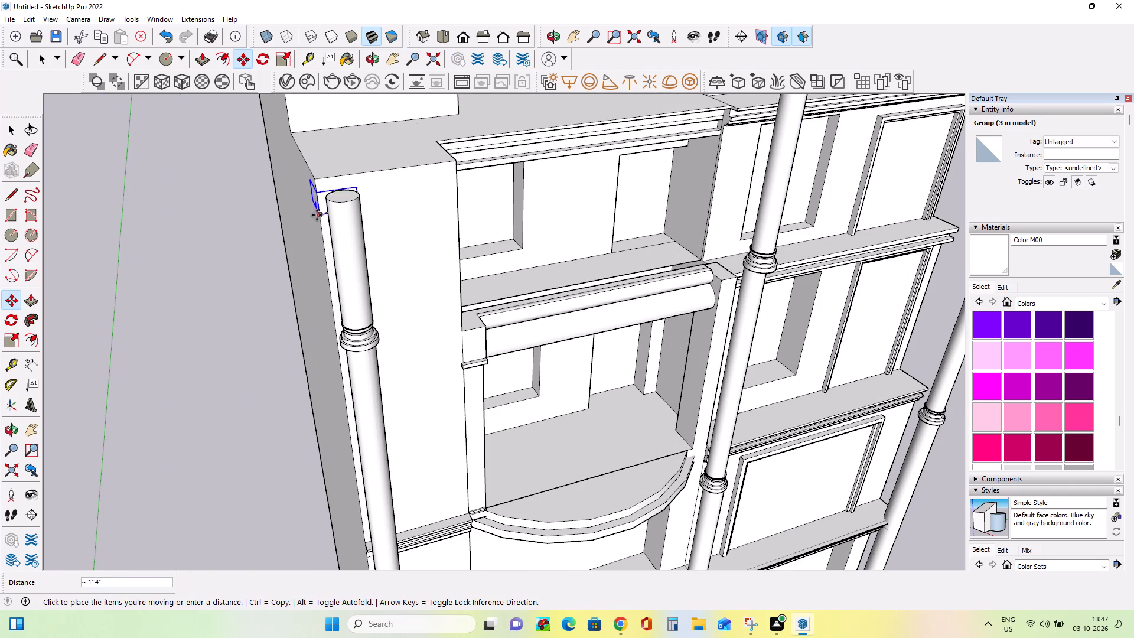
{"action": "left_click", "coordinate": [325, 190]}
{"action": "left_click", "coordinate": [357, 187]}
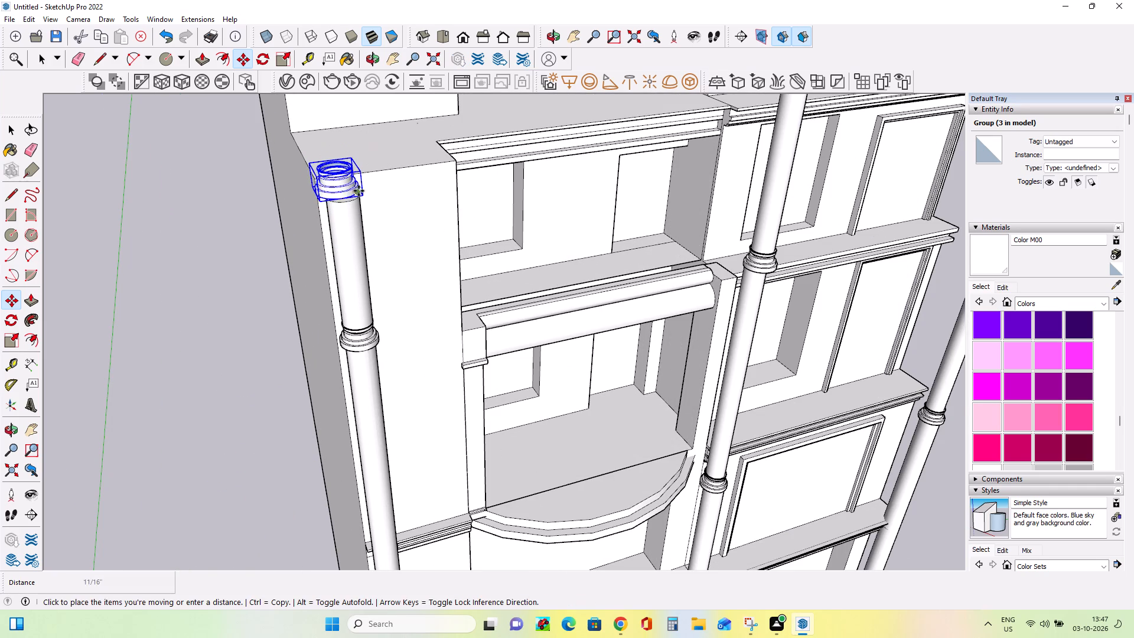
{"action": "left_click", "coordinate": [363, 200]}
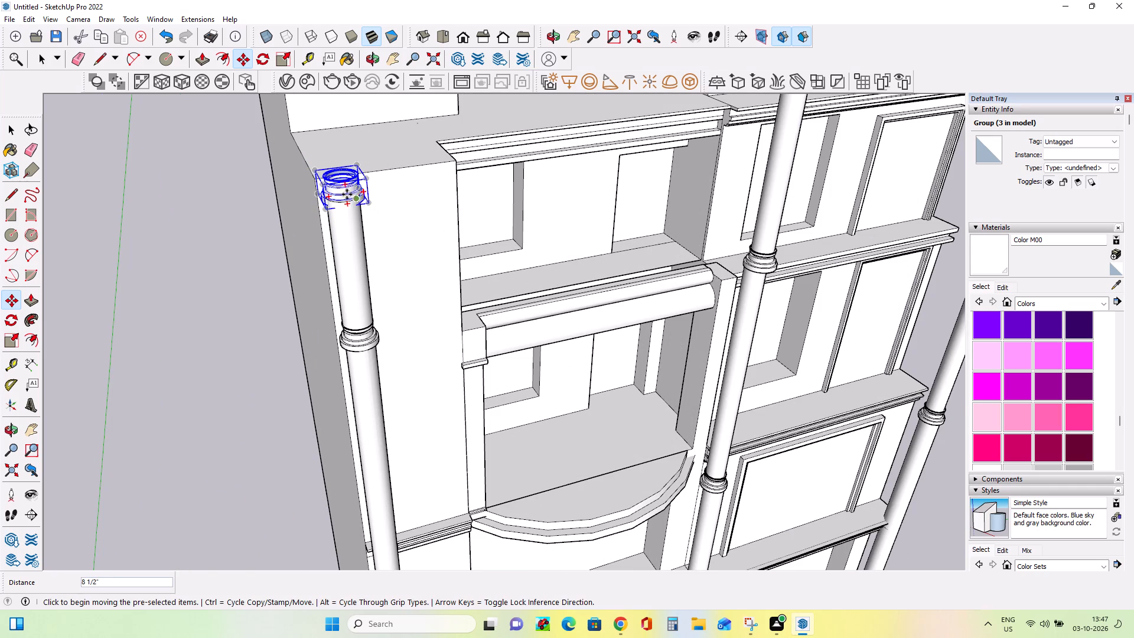
Raise the capital clear of the short column's shaft, and move it about 3 1/8" back down to seat it on the shaft's top.
{"action": "scroll", "coordinate": [343, 190], "scroll_direction": "up", "scroll_amount": 3}
{"action": "left_click", "coordinate": [343, 190]}
{"action": "left_click_drag", "start_coordinate": [343, 187], "coordinate": [341, 158]}
{"action": "triple_click", "coordinate": [341, 155]}
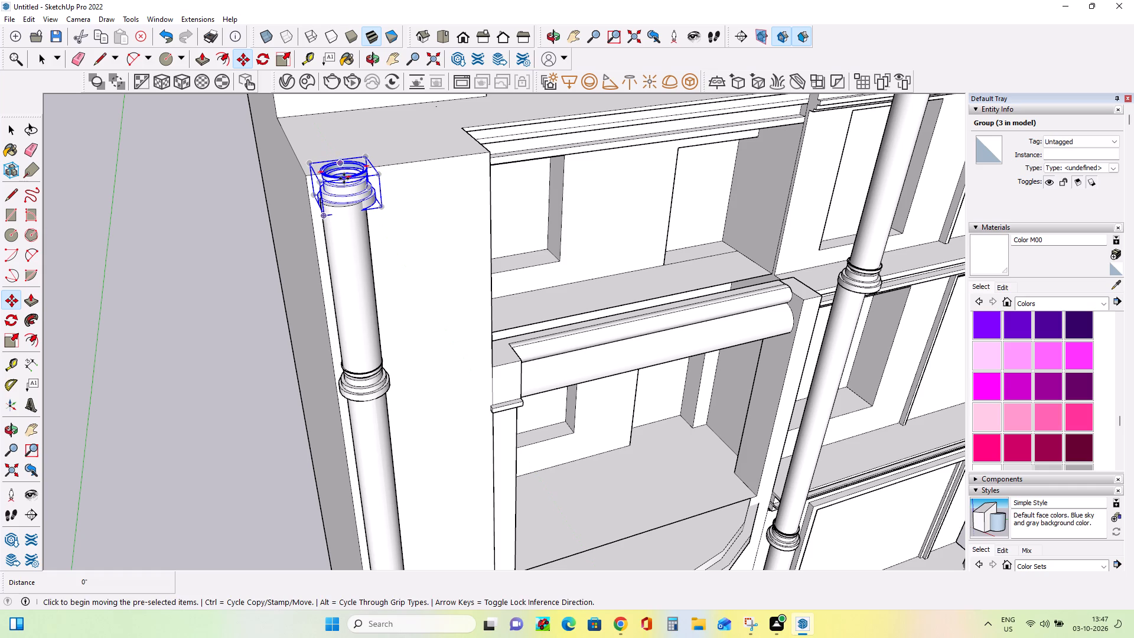
{"action": "left_click_drag", "start_coordinate": [346, 188], "coordinate": [344, 159]}
{"action": "triple_click", "coordinate": [343, 171]}
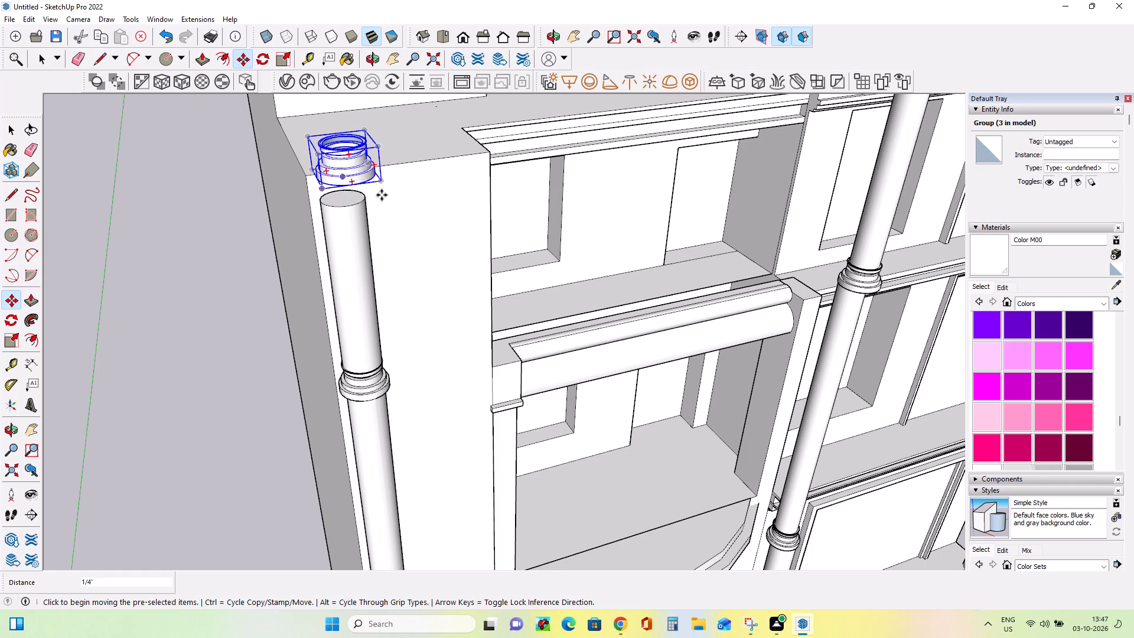
{"action": "middle_click_drag", "start_coordinate": [392, 196], "coordinate": [262, 203]}
{"action": "middle_click", "coordinate": [262, 203]}
{"action": "left_click", "coordinate": [275, 162]}
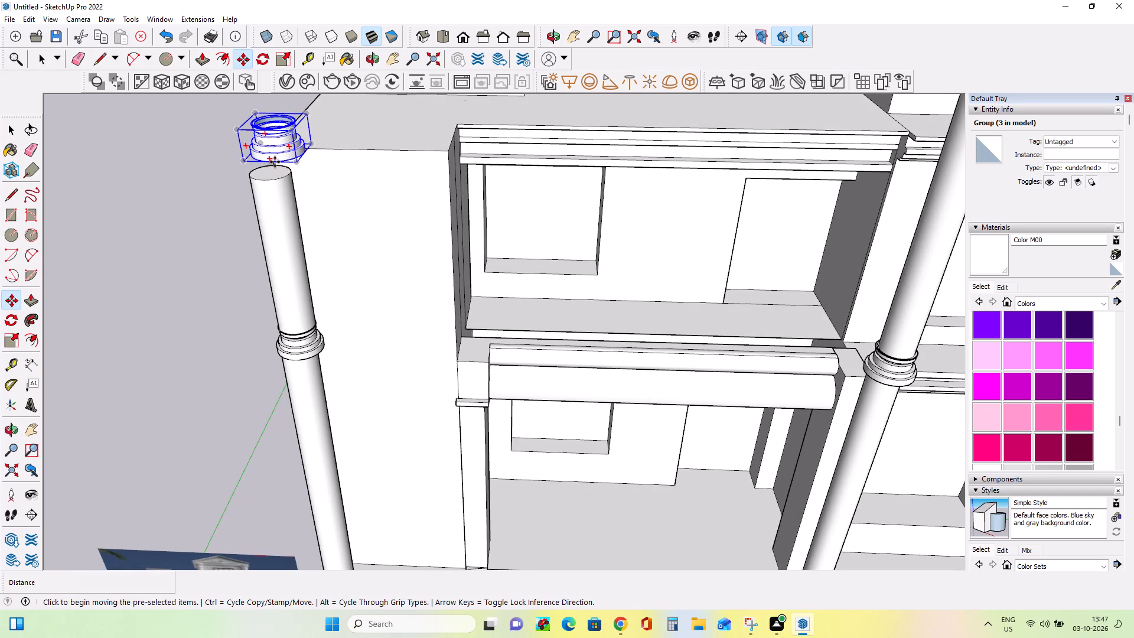
{"action": "left_click", "coordinate": [269, 185]}
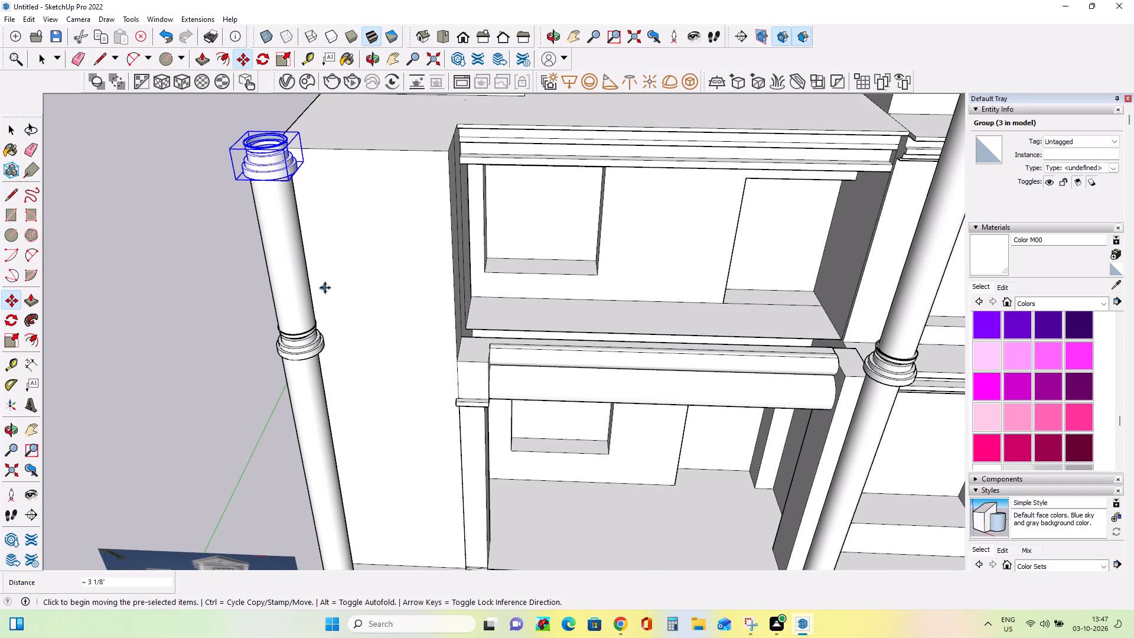
Reposition the middle column's top capital by lifting it about 2 5/8" and moving it about 2 5/16" back down onto the shaft.
{"action": "scroll", "coordinate": [325, 288], "scroll_direction": "down", "scroll_amount": 13}
{"action": "middle_click_drag", "start_coordinate": [327, 275], "coordinate": [418, 202]}
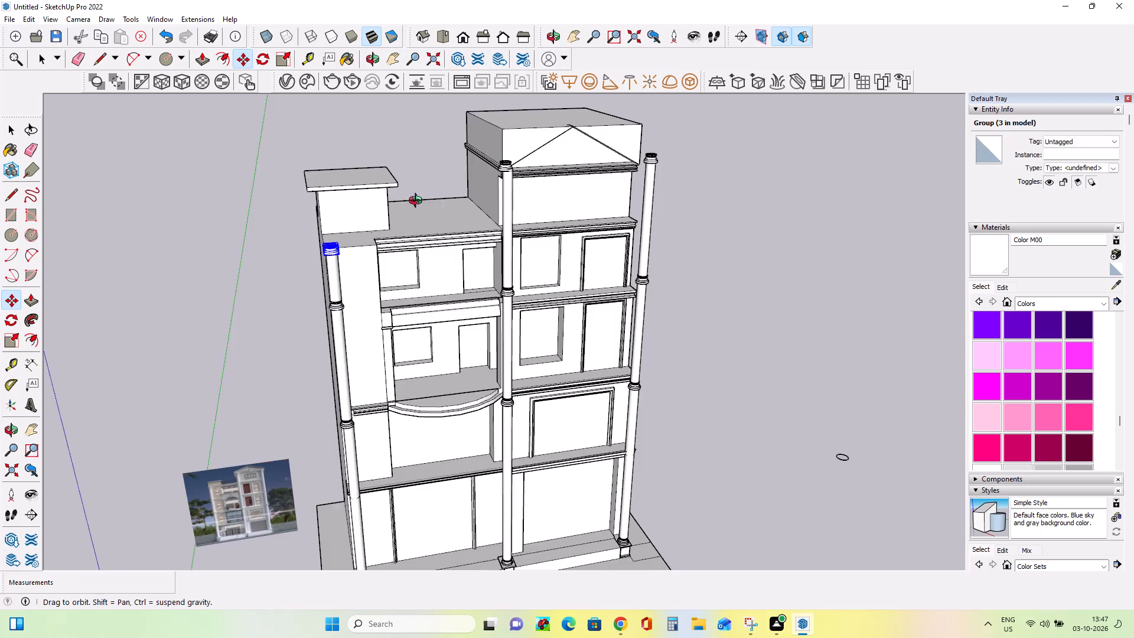
{"action": "middle_click_drag", "start_coordinate": [418, 202], "coordinate": [399, 188]}
{"action": "scroll", "coordinate": [508, 139], "scroll_direction": "up", "scroll_amount": 10}
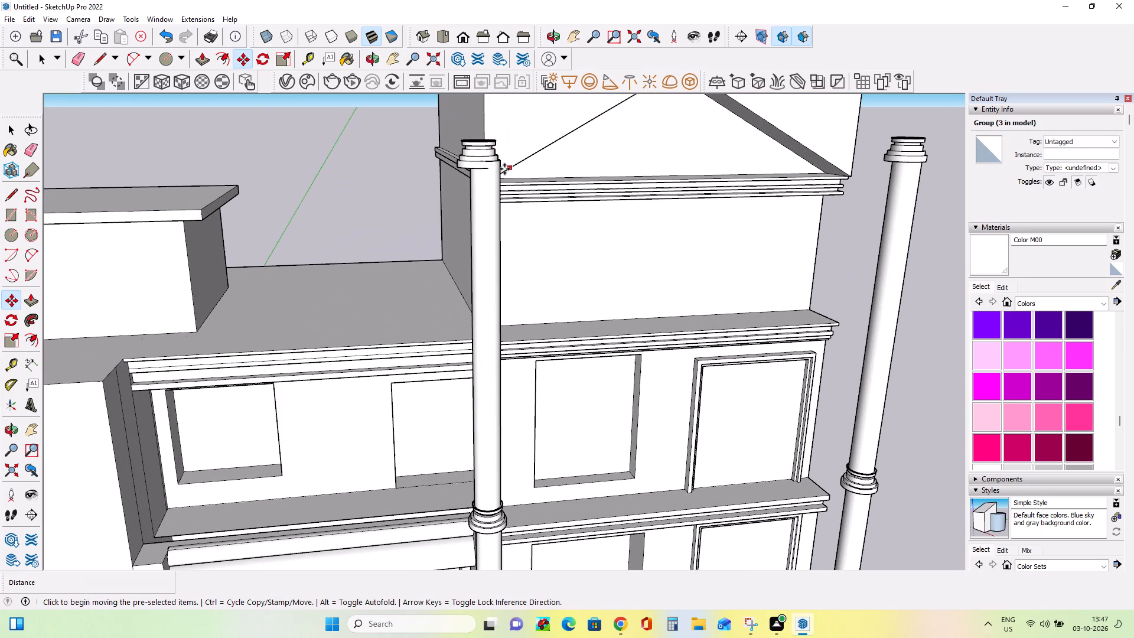
{"action": "left_click", "coordinate": [9, 122]}
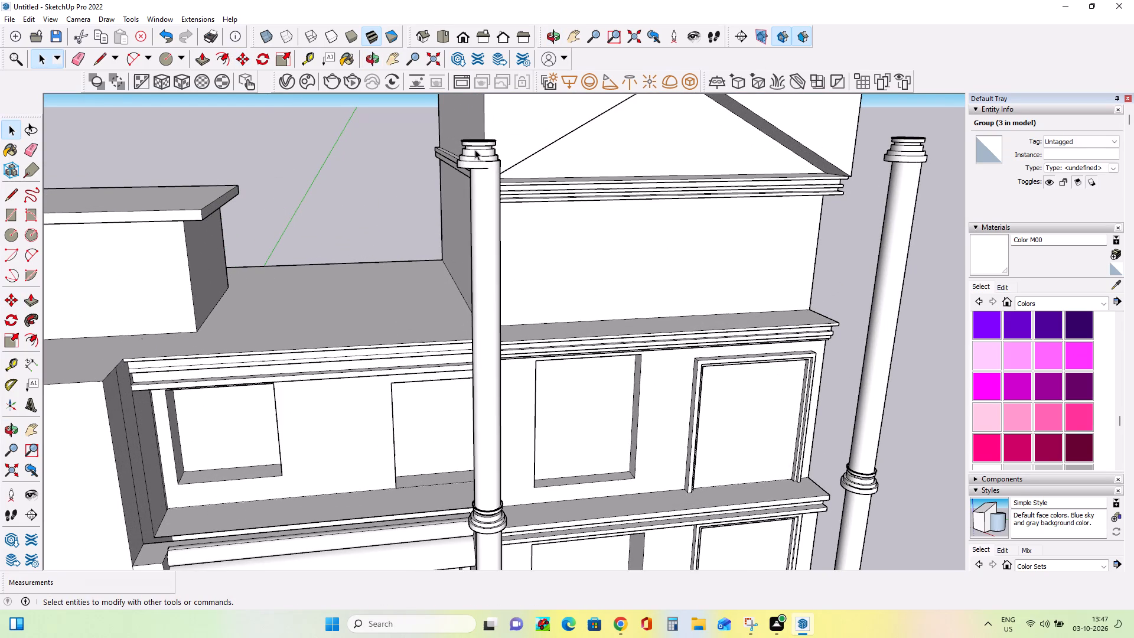
{"action": "left_click", "coordinate": [475, 149]}
{"action": "left_click", "coordinate": [13, 307]}
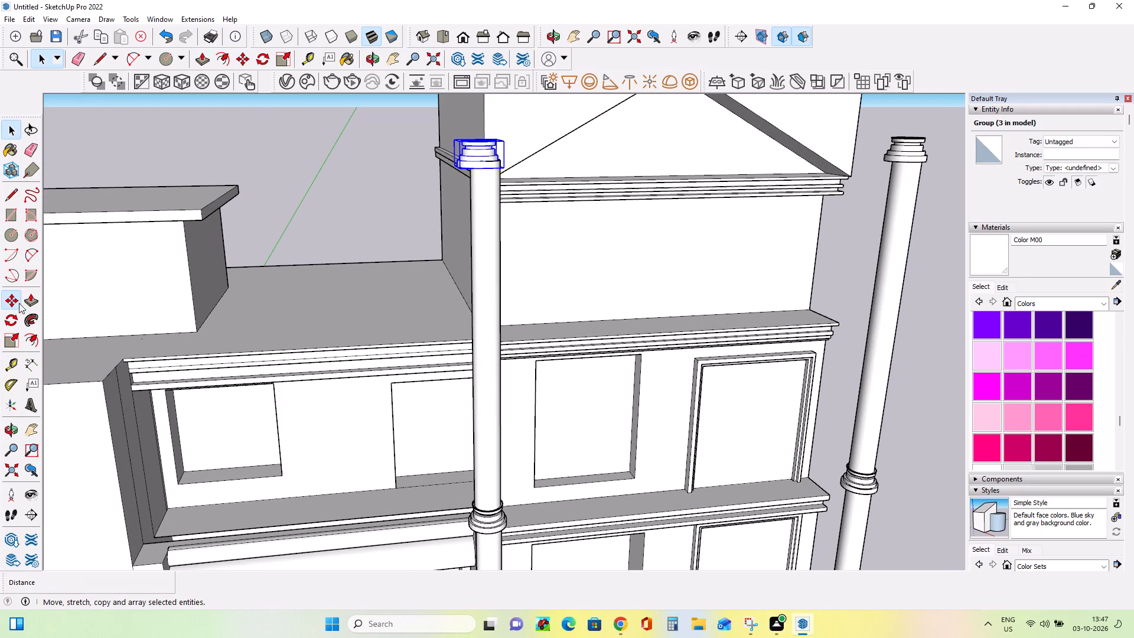
{"action": "left_click", "coordinate": [502, 171]}
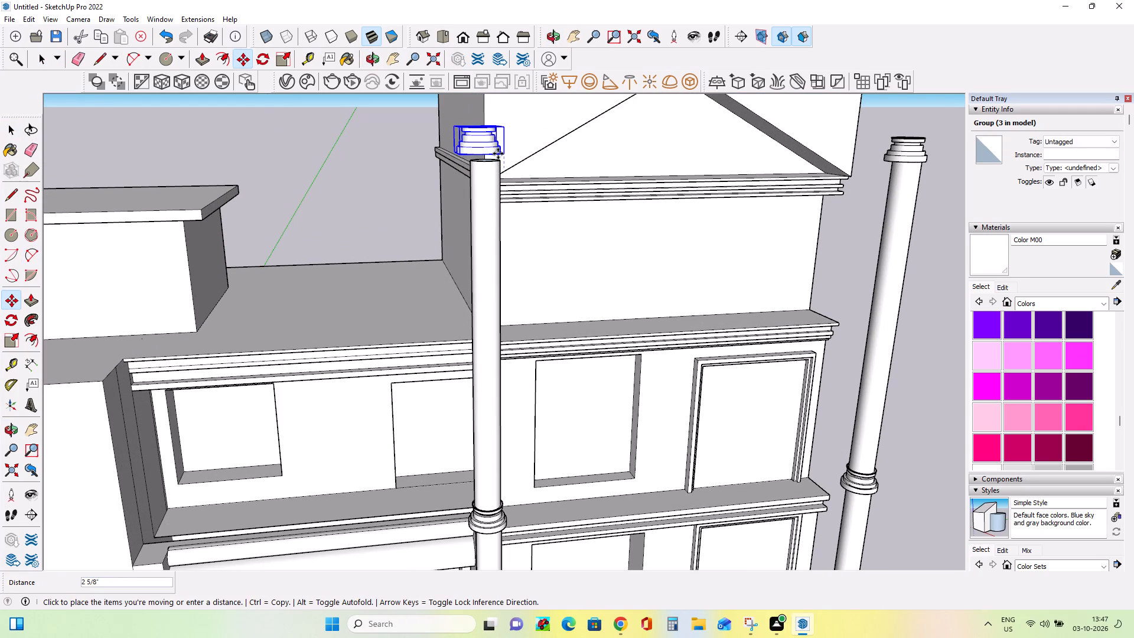
{"action": "left_click", "coordinate": [498, 154]}
{"action": "left_click", "coordinate": [476, 152]}
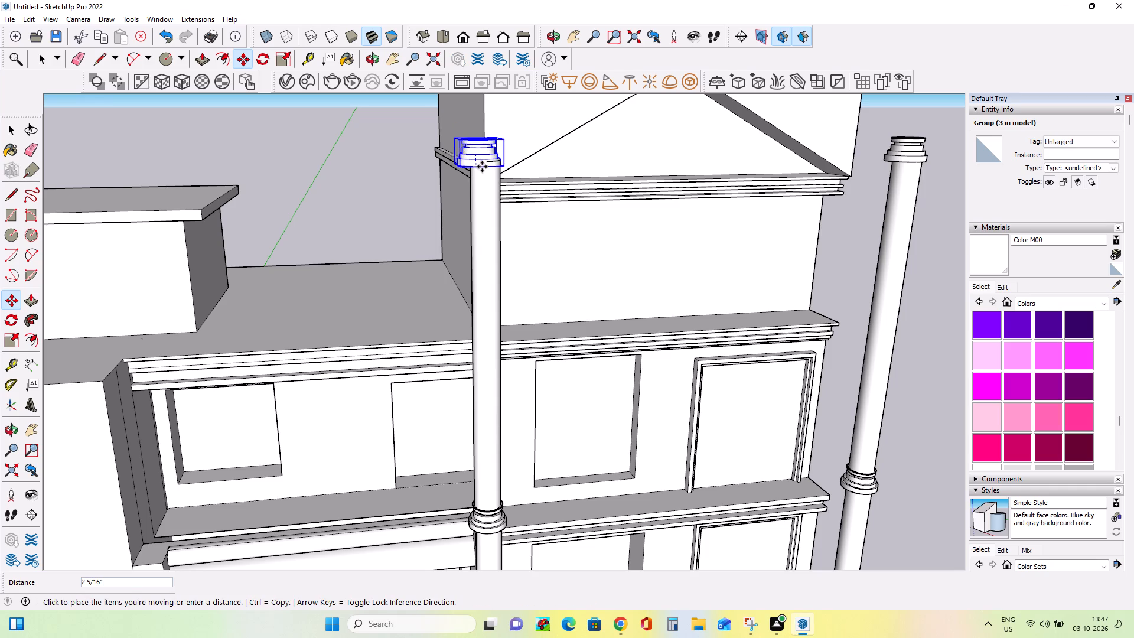
{"action": "left_click", "coordinate": [486, 168]}
Clear the selection and examine the whole facade from the front to check the columns and their capitals.
{"action": "middle_click_drag", "start_coordinate": [498, 184], "coordinate": [477, 259]}
{"action": "scroll", "coordinate": [475, 259], "scroll_direction": "down", "scroll_amount": 18}
{"action": "middle_click_drag", "start_coordinate": [519, 349], "coordinate": [522, 322]}
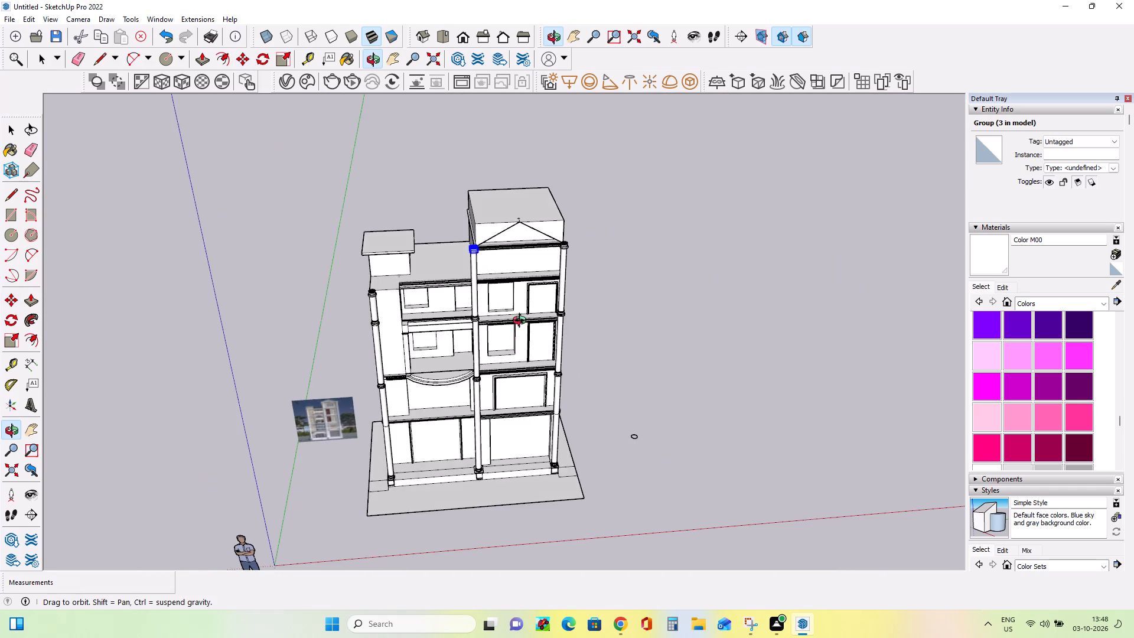
{"action": "middle_click_drag", "start_coordinate": [522, 322], "coordinate": [517, 181]}
{"action": "left_click", "coordinate": [18, 129]}
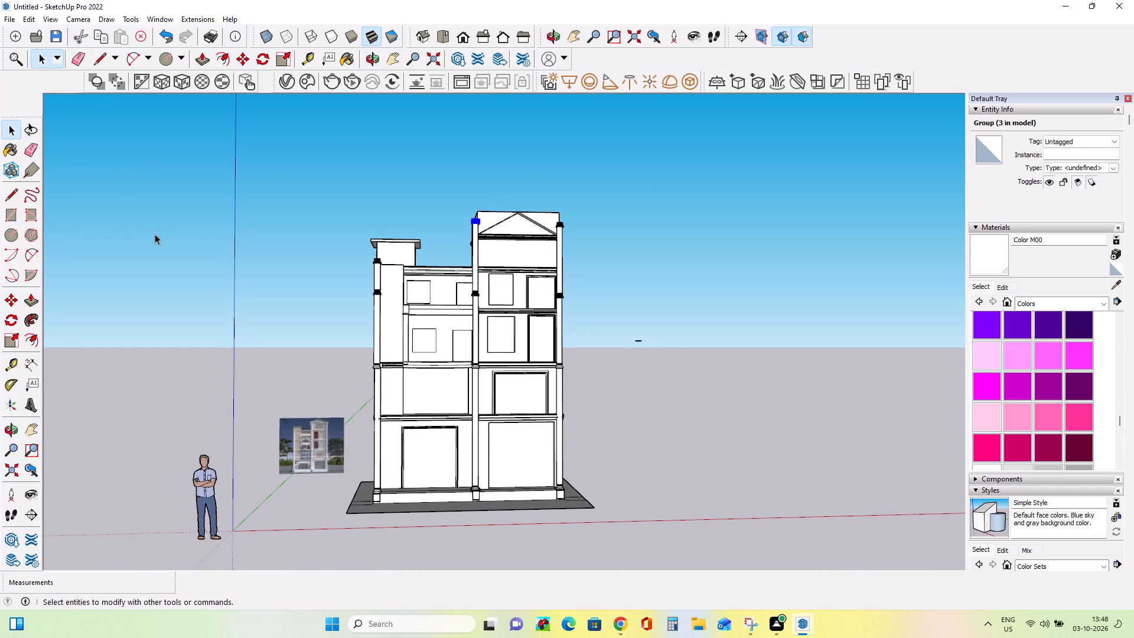
{"action": "left_click", "coordinate": [155, 234]}
{"action": "middle_click_drag", "start_coordinate": [249, 330], "coordinate": [239, 356]}
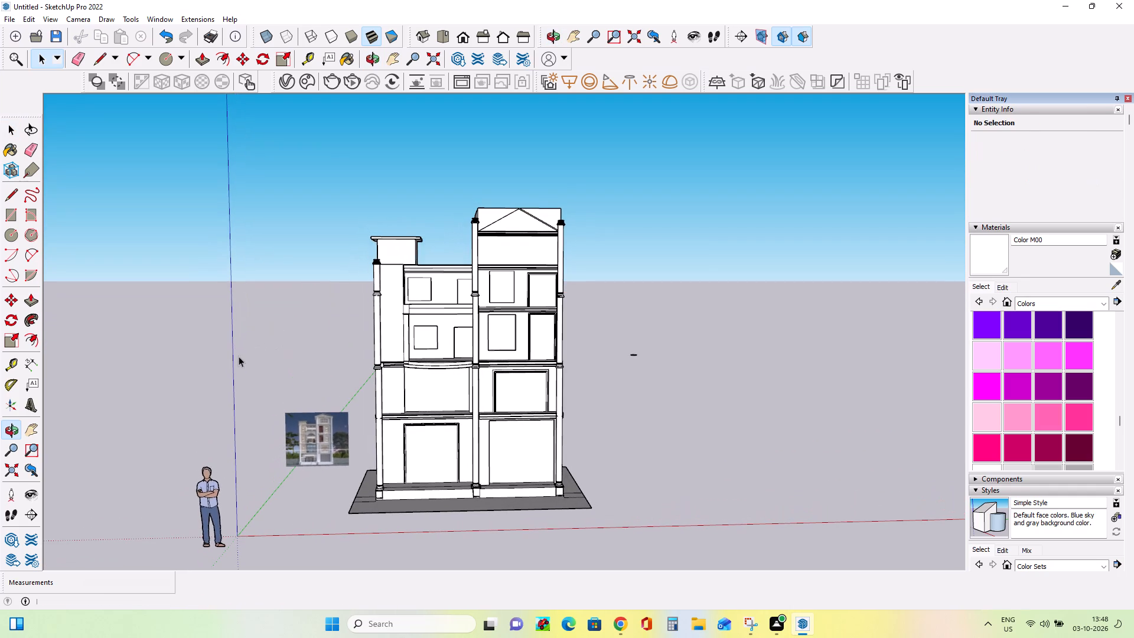
{"action": "middle_click", "coordinate": [467, 442]}
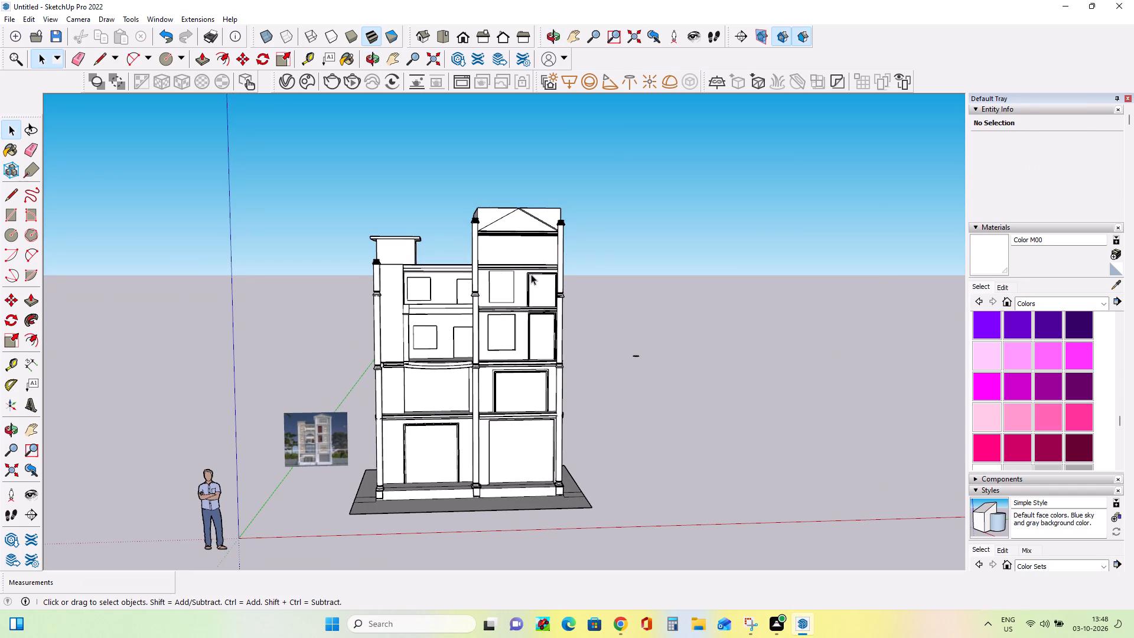
Switch to 3D Warehouse in Chrome and search the models for "glass window".
{"action": "left_click", "coordinate": [617, 637]}
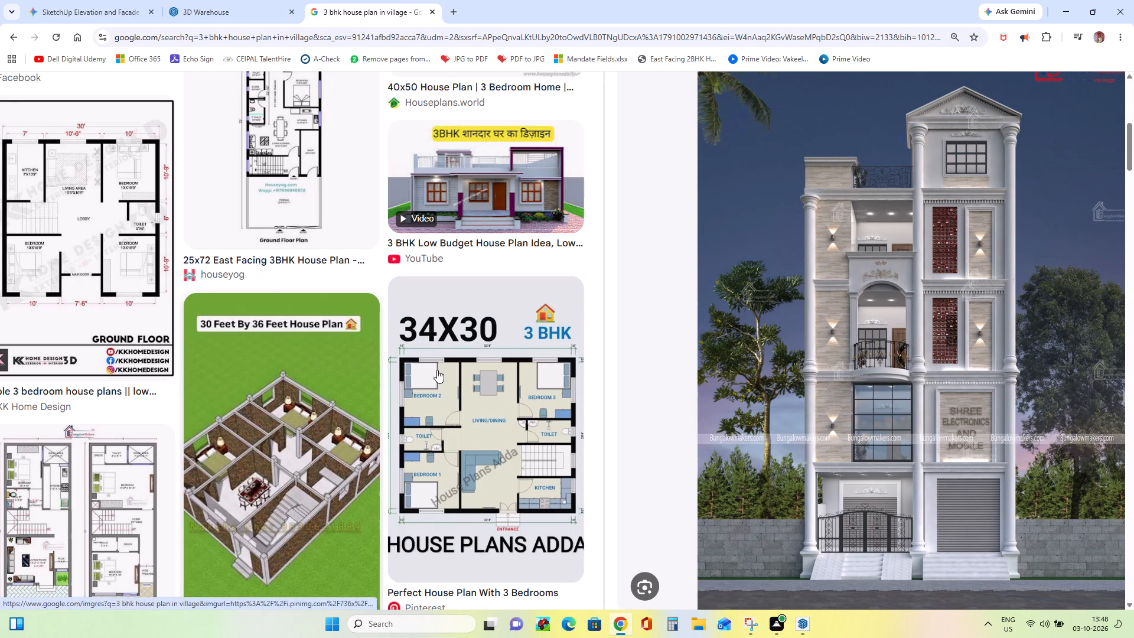
{"action": "left_click", "coordinate": [214, 8]}
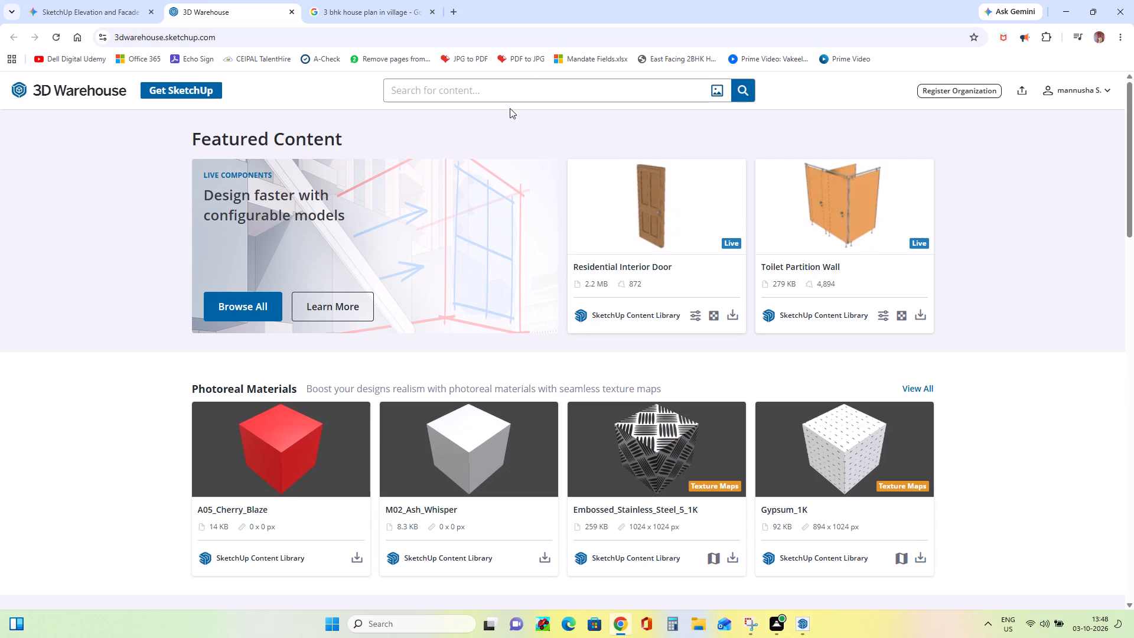
{"action": "left_click", "coordinate": [495, 90]}
{"action": "type", "text": "gl"}
{"action": "type", "text": "ass wind"}
{"action": "type", "text": "oe"}
{"action": "key", "text": "Return"}
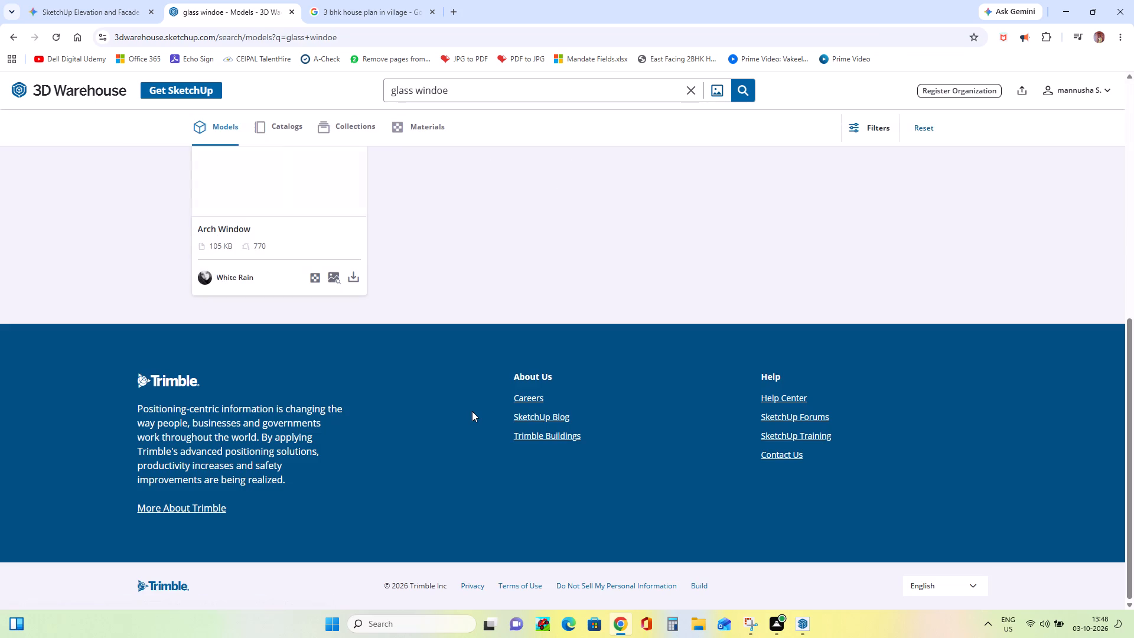
{"action": "key", "text": "BackSpace"}
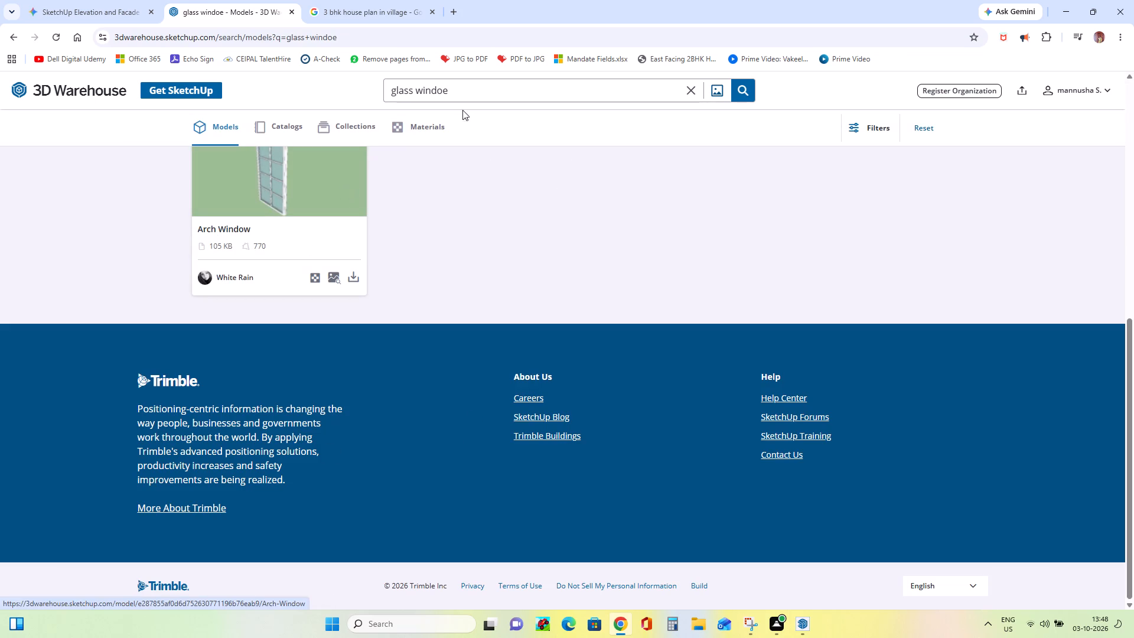
{"action": "left_click", "coordinate": [452, 90]}
{"action": "key", "text": "BackSpace"}
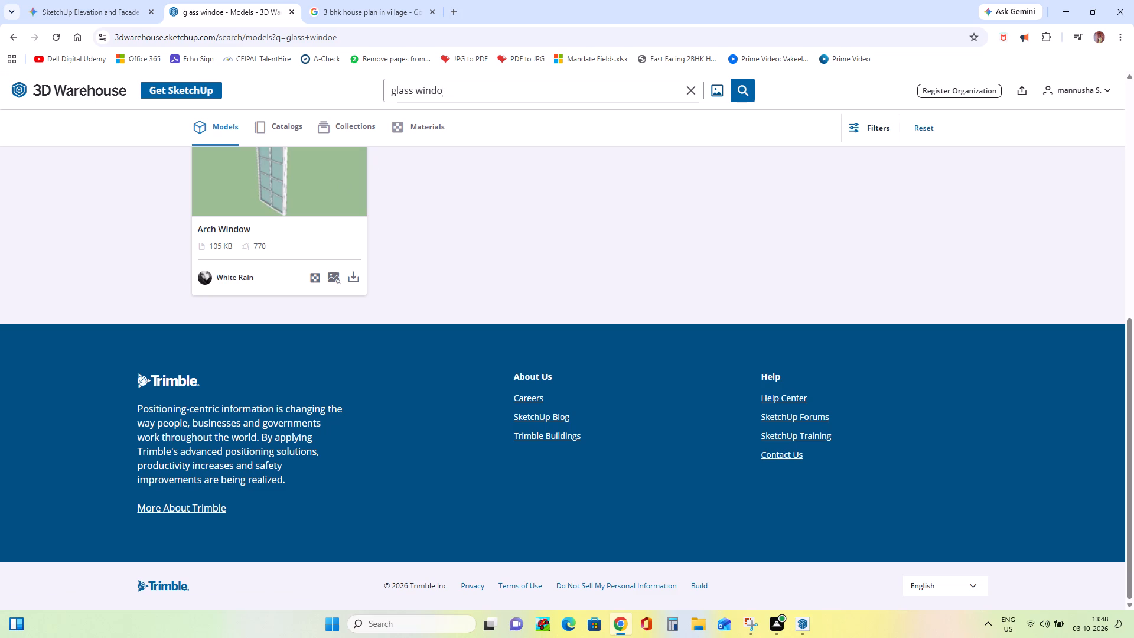
{"action": "key", "text": "w"}
{"action": "key", "text": "Return"}
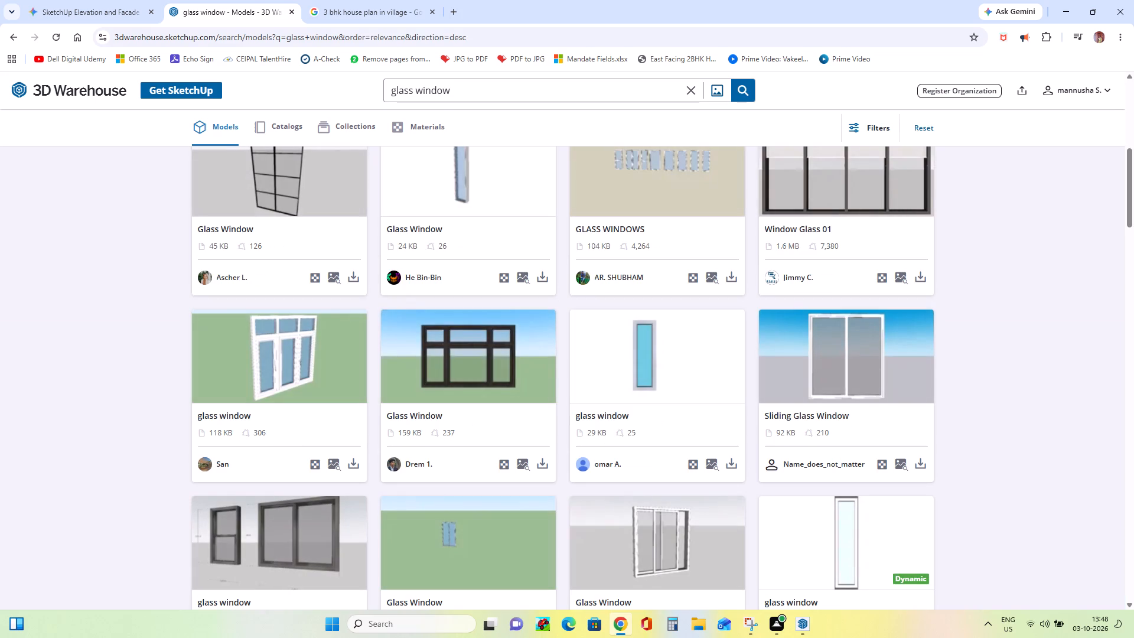
Download the tall Glass Window model with the thin black gridded frame from the search results.
{"action": "scroll", "coordinate": [421, 491], "scroll_direction": "up", "scroll_amount": 2}
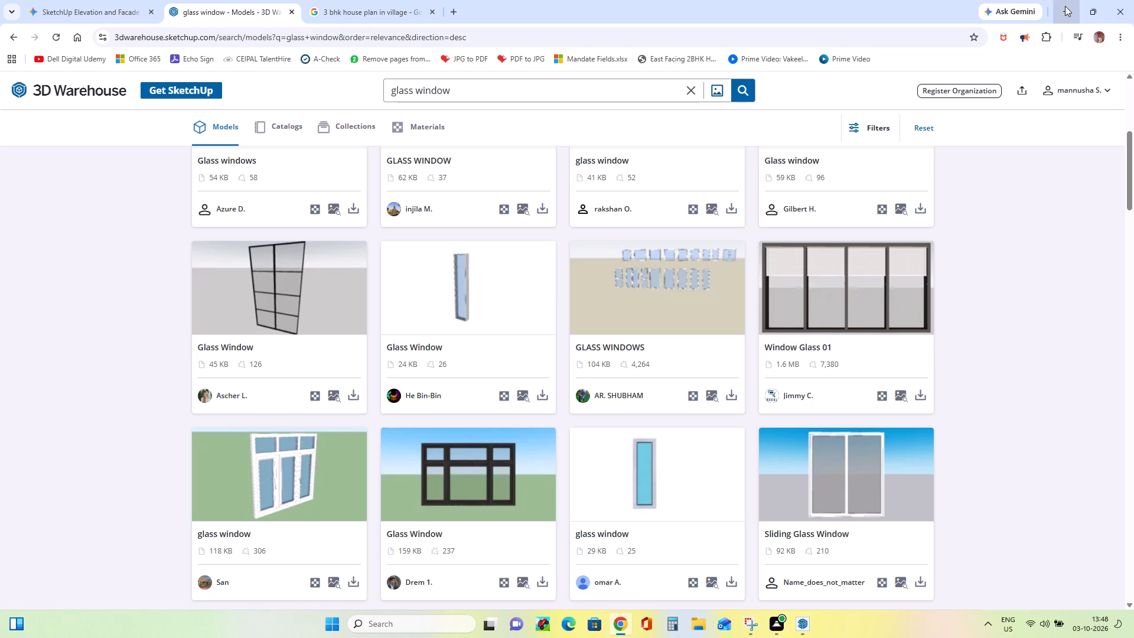
{"action": "left_click", "coordinate": [353, 392]}
{"action": "left_click", "coordinate": [356, 395]}
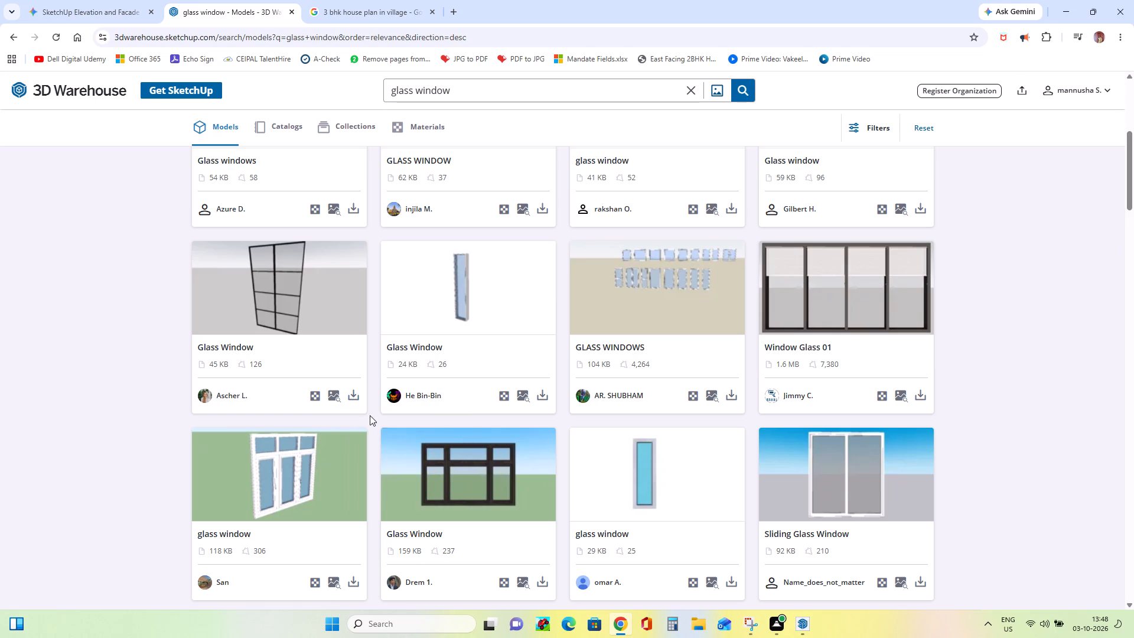
{"action": "left_click", "coordinate": [353, 395]}
{"action": "left_click", "coordinate": [366, 421]}
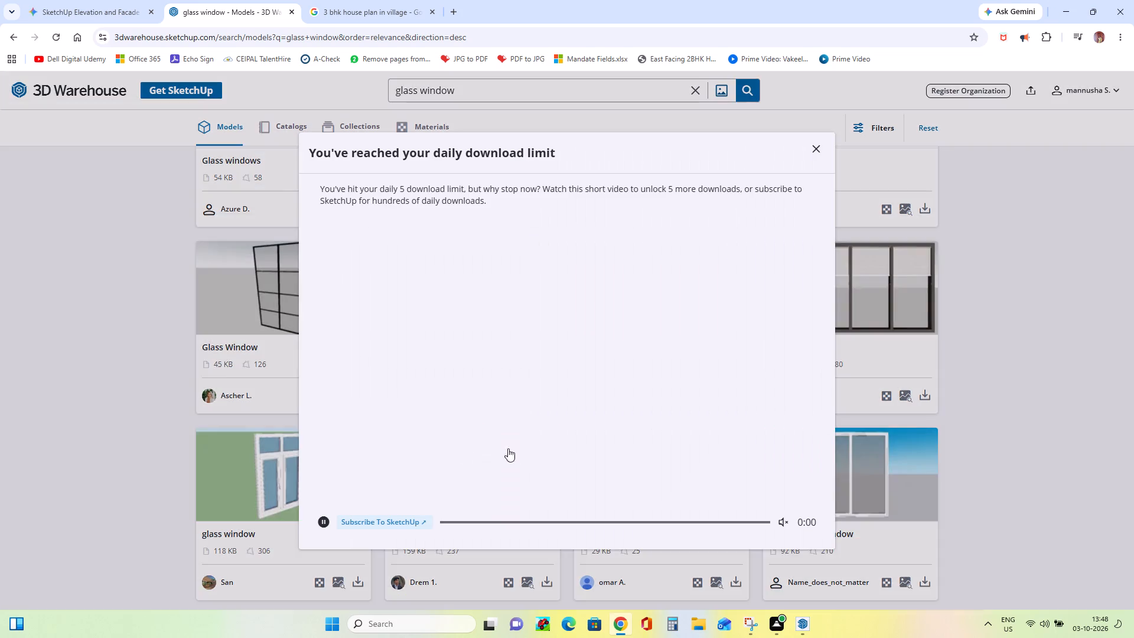
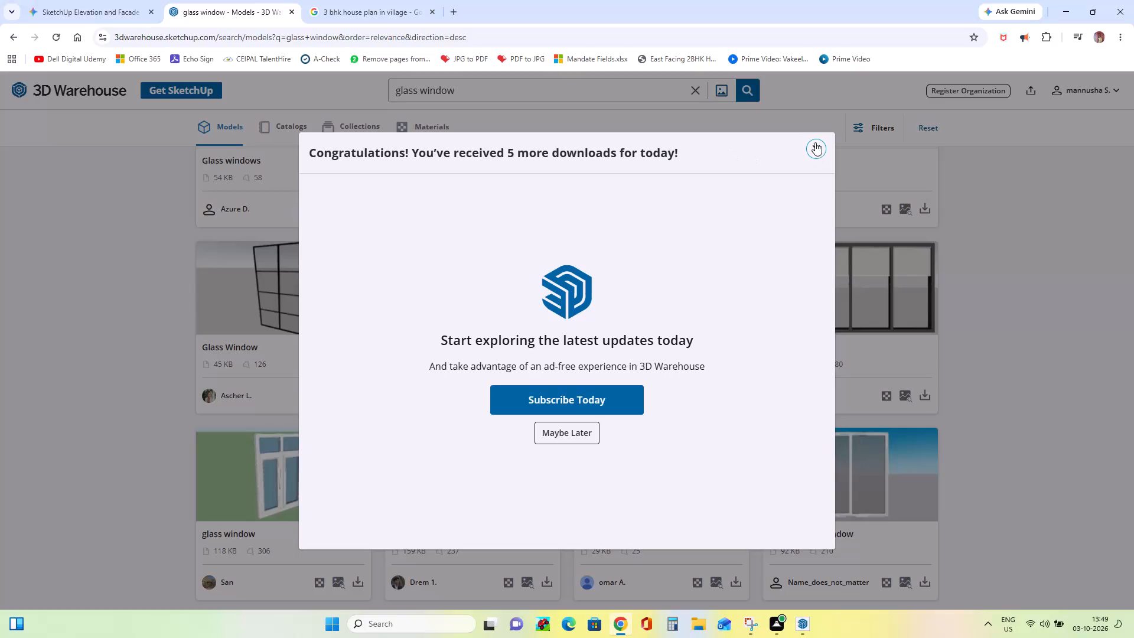
Browse the glass window search results, loading more of them, for window models that suit the facade's openings.
{"action": "left_click", "coordinate": [815, 142]}
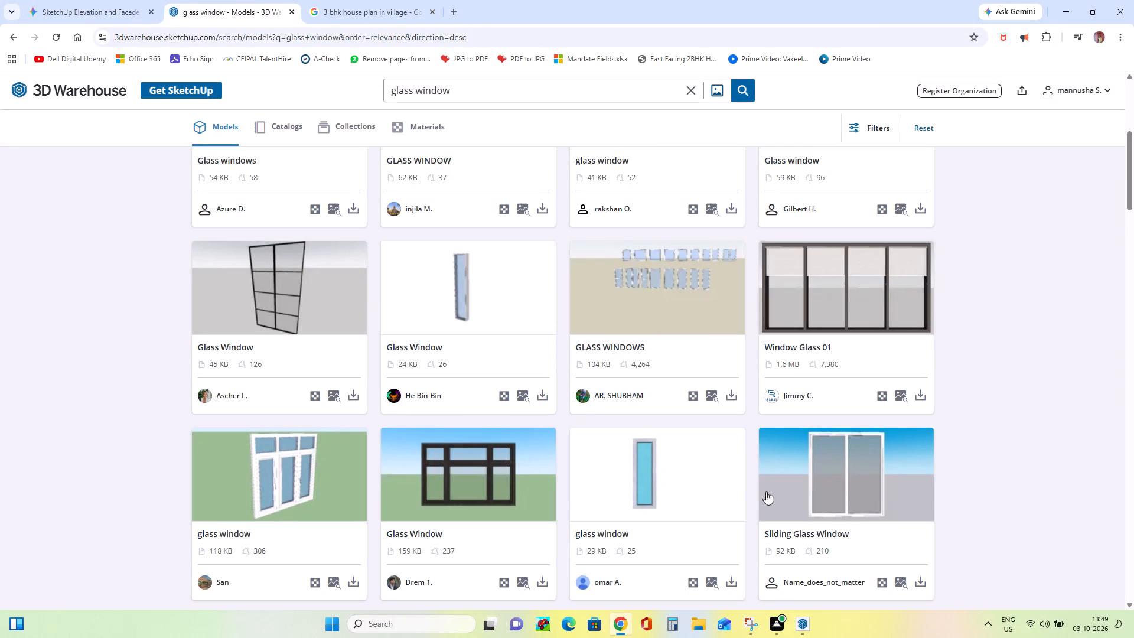
{"action": "scroll", "coordinate": [504, 426], "scroll_direction": "down", "scroll_amount": 20}
{"action": "scroll", "coordinate": [504, 426], "scroll_direction": "down", "scroll_amount": 6}
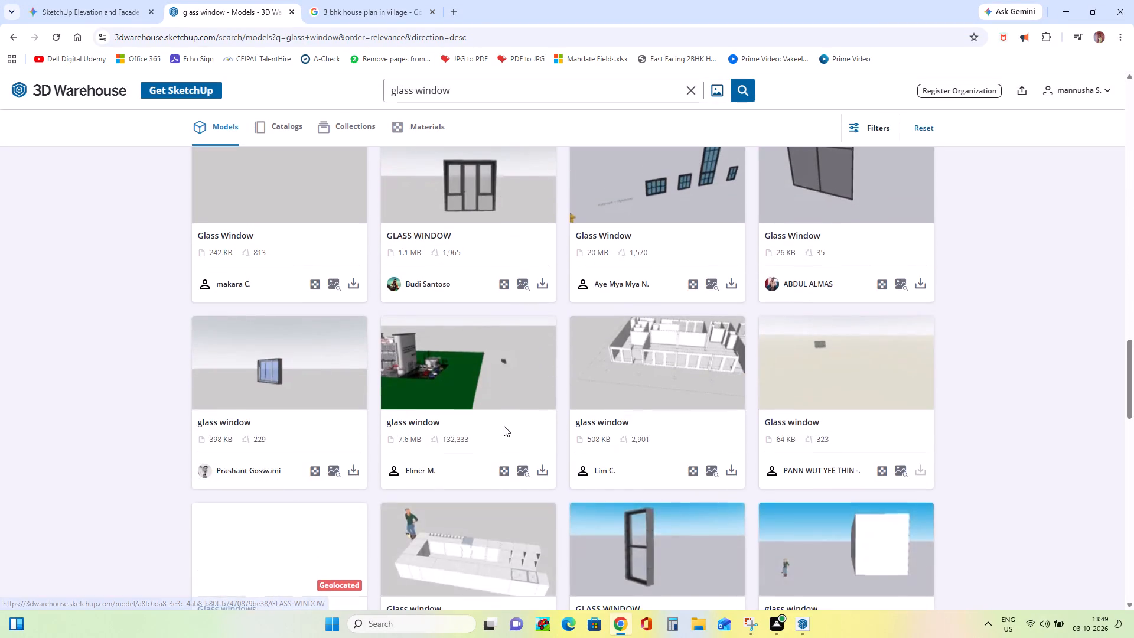
{"action": "scroll", "coordinate": [504, 426], "scroll_direction": "down", "scroll_amount": 14}
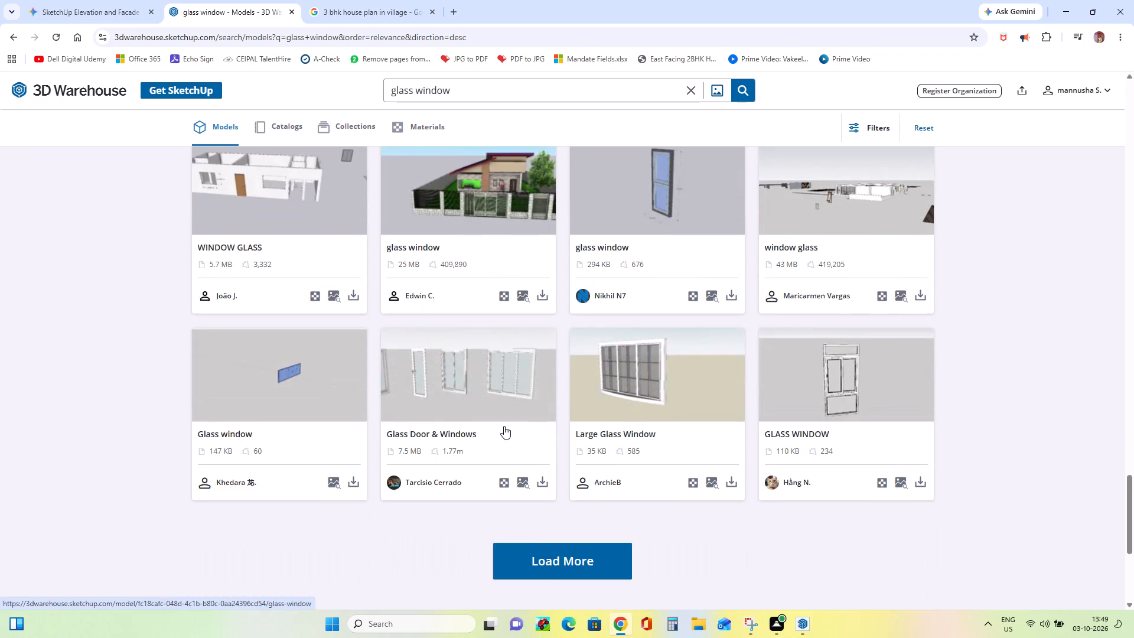
{"action": "scroll", "coordinate": [504, 426], "scroll_direction": "down", "scroll_amount": 4}
{"action": "left_click", "coordinate": [543, 308]}
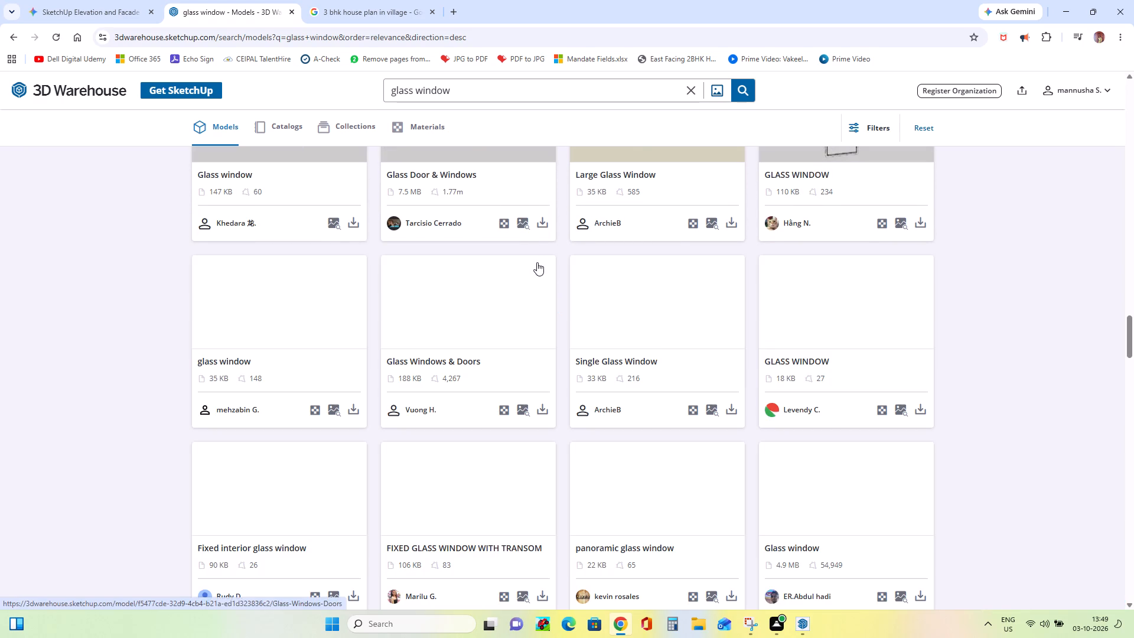
{"action": "scroll", "coordinate": [549, 268], "scroll_direction": "down", "scroll_amount": 4}
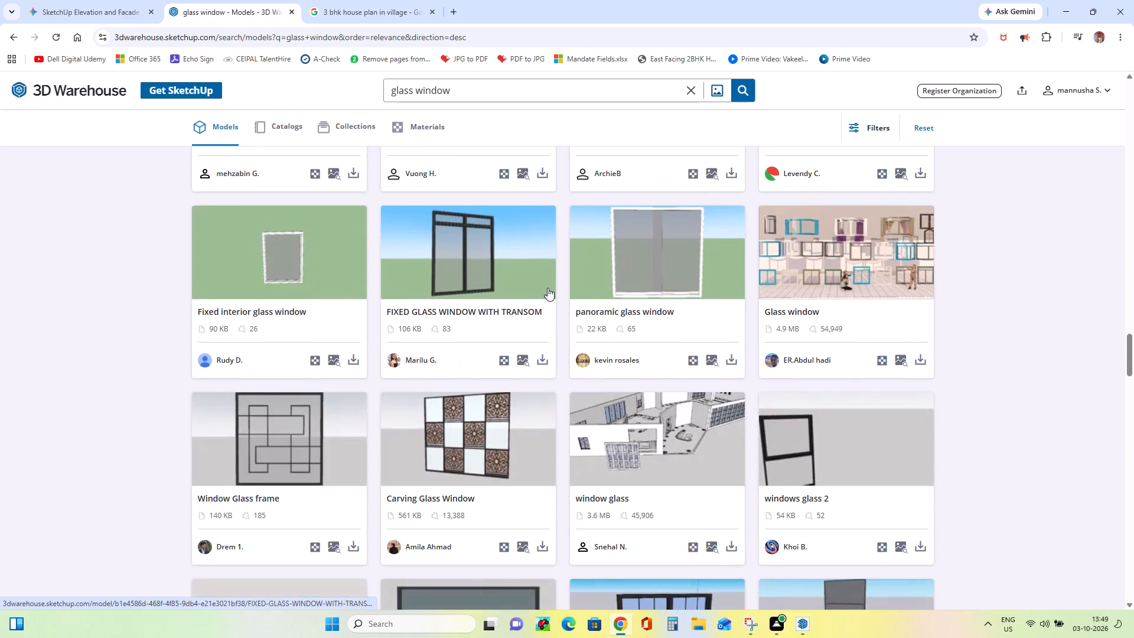
{"action": "scroll", "coordinate": [548, 288], "scroll_direction": "up", "scroll_amount": 2}
{"action": "scroll", "coordinate": [548, 288], "scroll_direction": "down", "scroll_amount": 3}
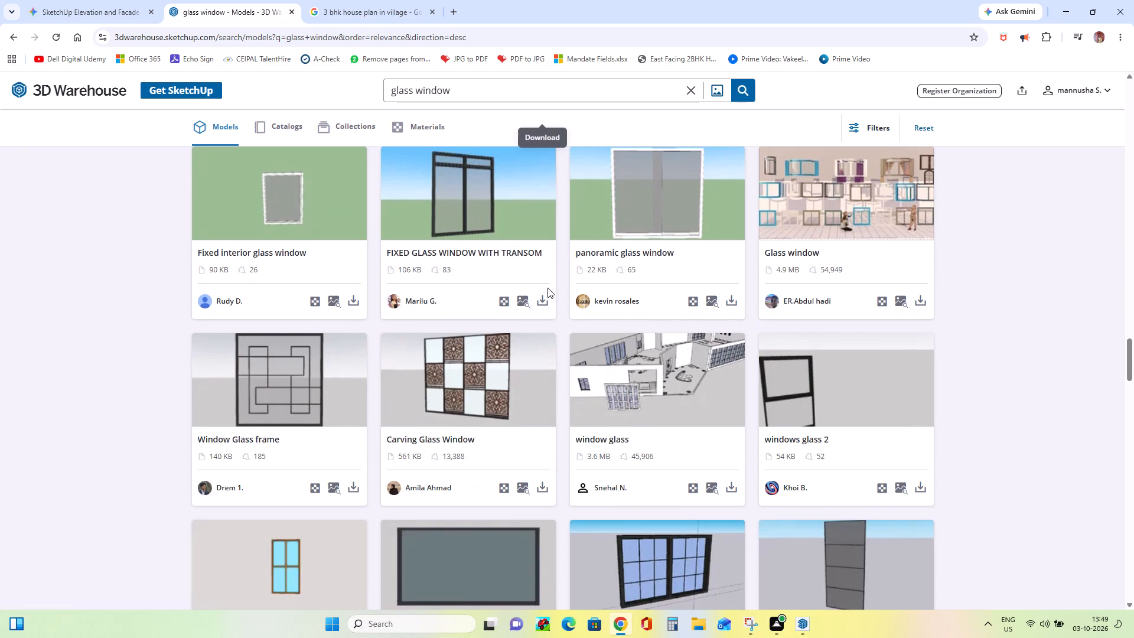
{"action": "scroll", "coordinate": [536, 376], "scroll_direction": "down", "scroll_amount": 4}
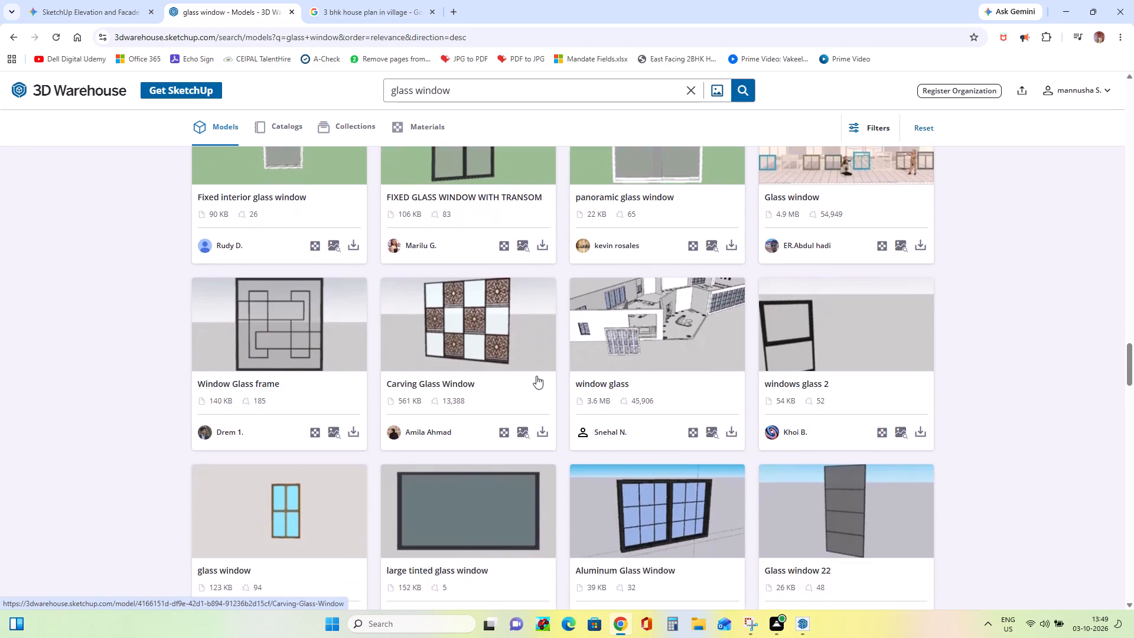
{"action": "scroll", "coordinate": [536, 376], "scroll_direction": "down", "scroll_amount": 4}
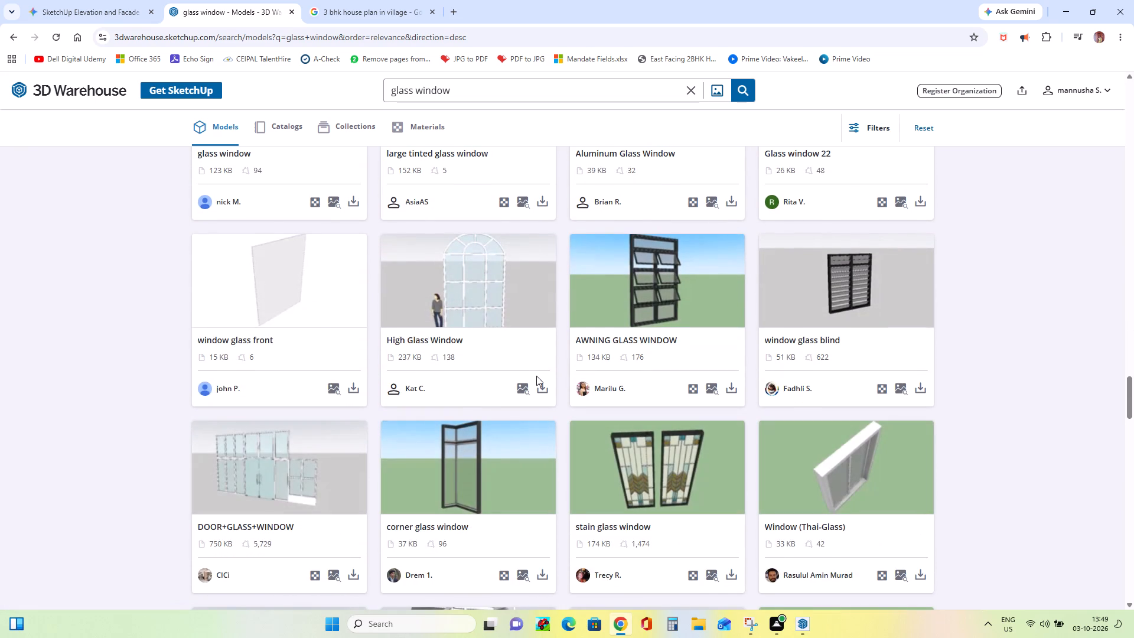
{"action": "scroll", "coordinate": [536, 376], "scroll_direction": "down", "scroll_amount": 7}
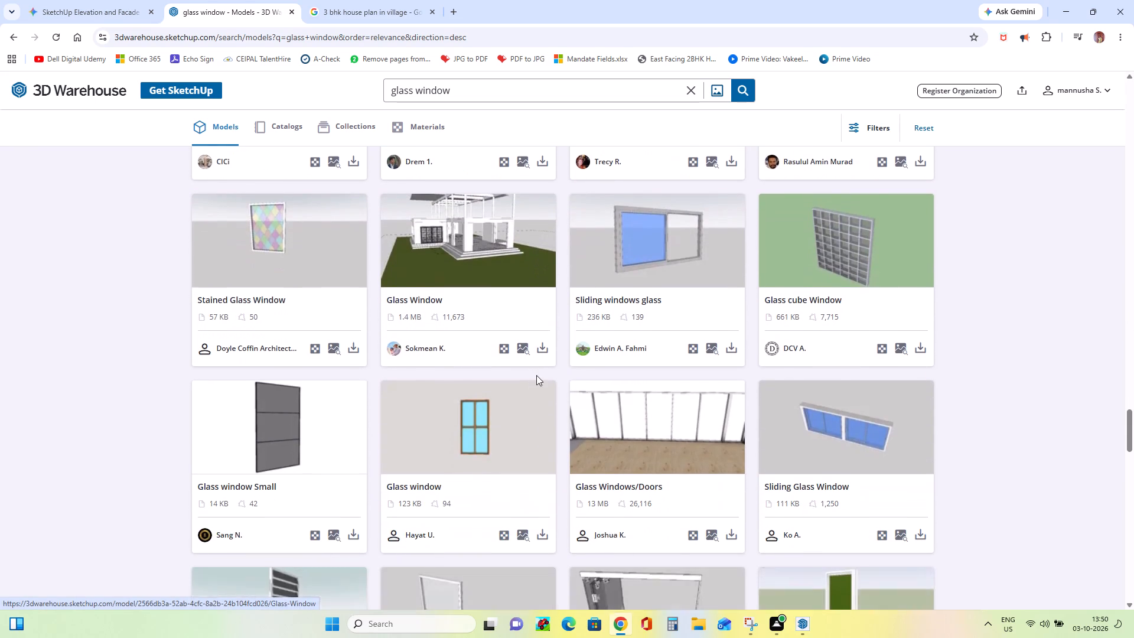
{"action": "scroll", "coordinate": [536, 375], "scroll_direction": "down", "scroll_amount": 3}
{"action": "scroll", "coordinate": [537, 375], "scroll_direction": "up", "scroll_amount": 6}
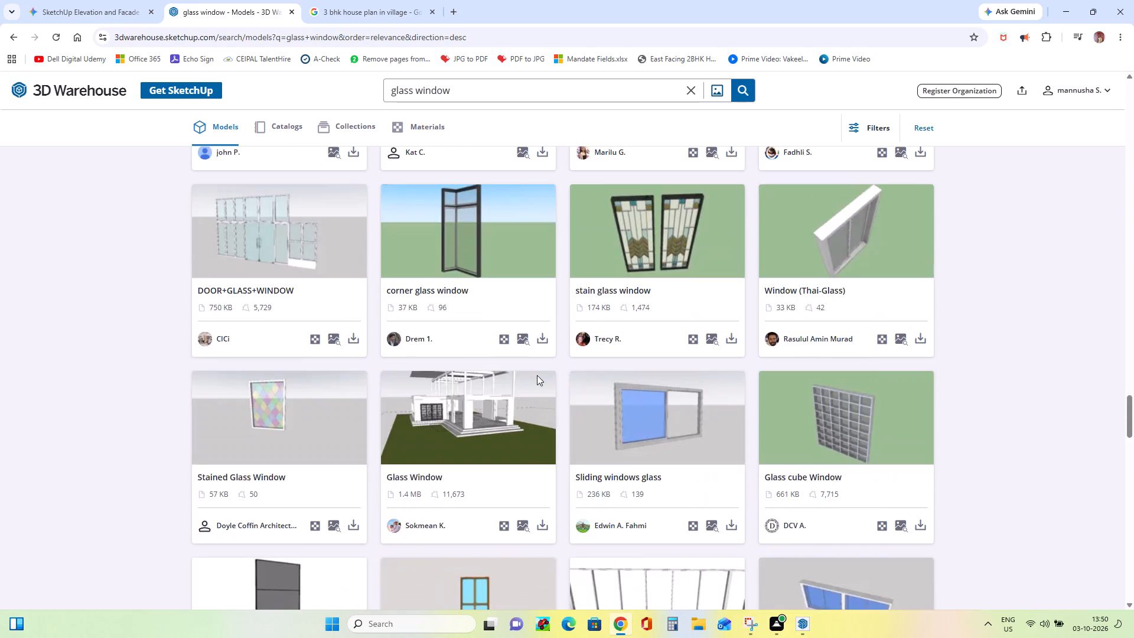
{"action": "scroll", "coordinate": [537, 375], "scroll_direction": "up", "scroll_amount": 18}
{"action": "scroll", "coordinate": [537, 375], "scroll_direction": "down", "scroll_amount": 1}
{"action": "scroll", "coordinate": [537, 375], "scroll_direction": "up", "scroll_amount": 12}
{"action": "scroll", "coordinate": [537, 375], "scroll_direction": "up", "scroll_amount": 10}
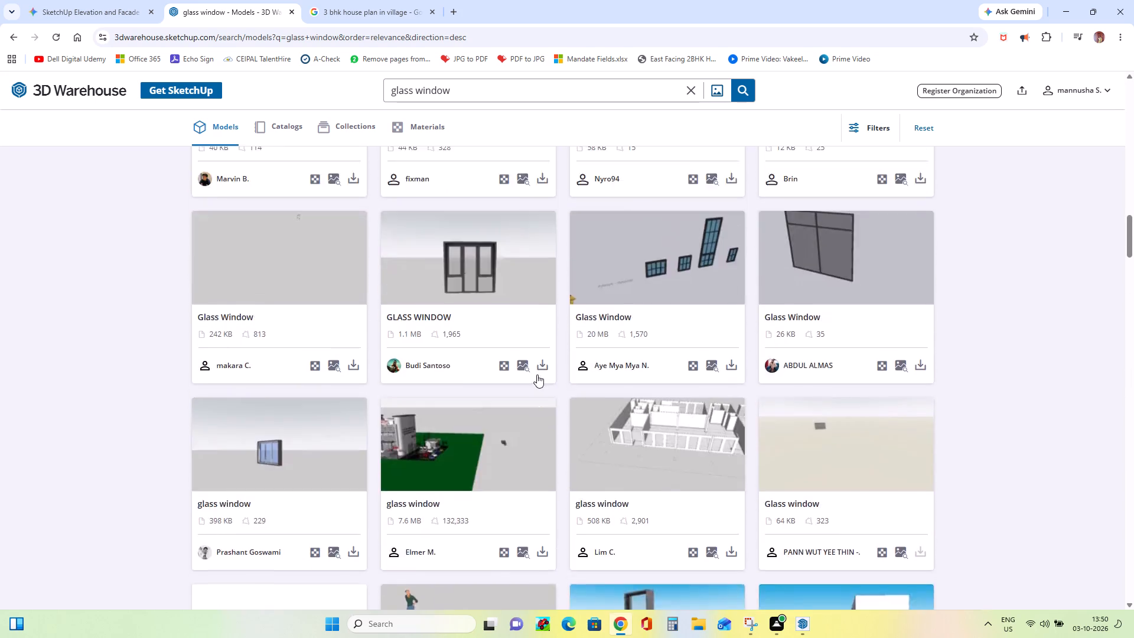
{"action": "scroll", "coordinate": [537, 375], "scroll_direction": "up", "scroll_amount": 20}
{"action": "scroll", "coordinate": [537, 375], "scroll_direction": "up", "scroll_amount": 2}
{"action": "scroll", "coordinate": [537, 375], "scroll_direction": "down", "scroll_amount": 1}
{"action": "scroll", "coordinate": [537, 375], "scroll_direction": "up", "scroll_amount": 20}
{"action": "scroll", "coordinate": [537, 375], "scroll_direction": "up", "scroll_amount": 3}
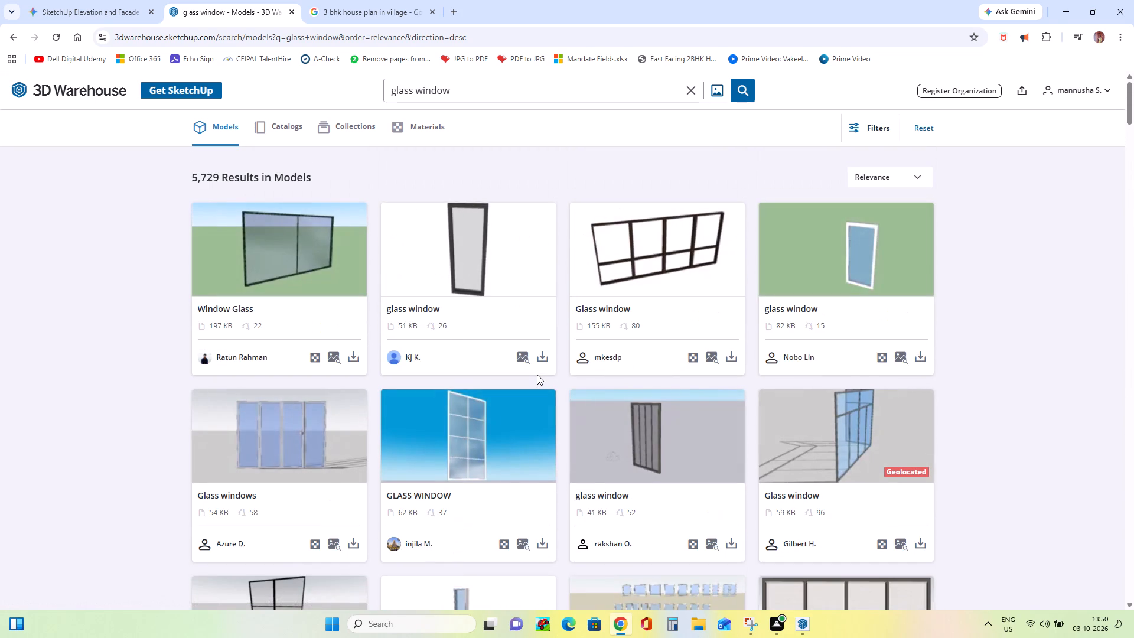
{"action": "scroll", "coordinate": [537, 375], "scroll_direction": "up", "scroll_amount": 1}
{"action": "scroll", "coordinate": [375, 482], "scroll_direction": "down", "scroll_amount": 3}
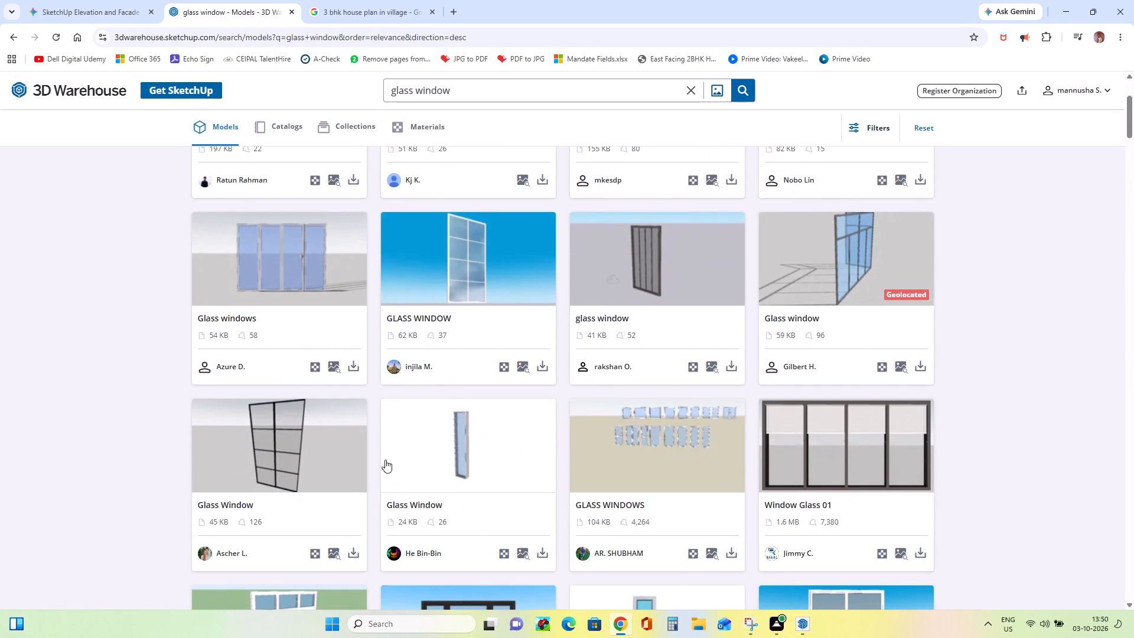
Download the tall Glass Window model with the thin black gridded frame as a SketchUp file.
{"action": "left_click", "coordinate": [348, 549]}
{"action": "left_click", "coordinate": [406, 455]}
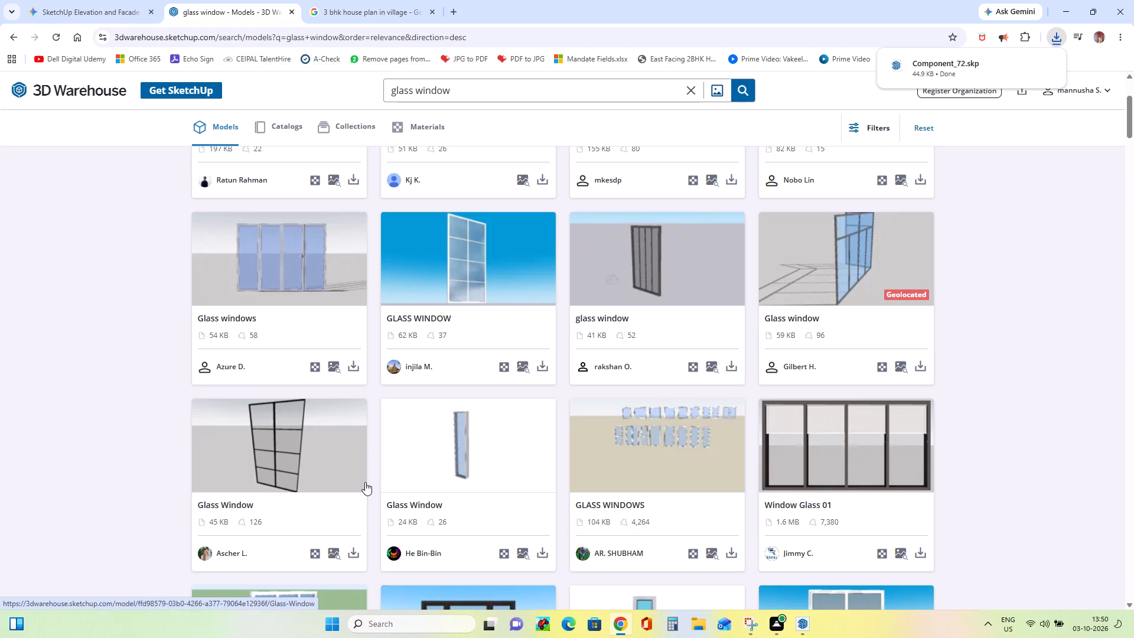
Find the Glass Window model with four black-framed, blue-paned windows of different sizes and download it as a SketchUp file.
{"action": "scroll", "coordinate": [365, 482], "scroll_direction": "down", "scroll_amount": 3}
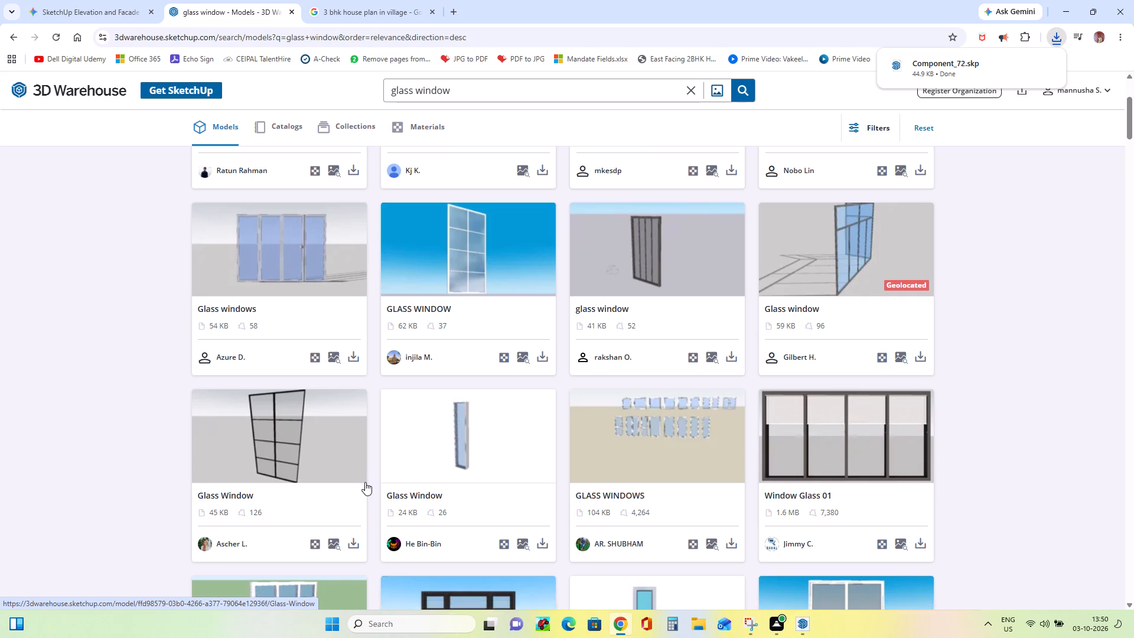
{"action": "scroll", "coordinate": [365, 482], "scroll_direction": "down", "scroll_amount": 1}
{"action": "scroll", "coordinate": [467, 479], "scroll_direction": "down", "scroll_amount": 4}
{"action": "scroll", "coordinate": [467, 479], "scroll_direction": "down", "scroll_amount": 17}
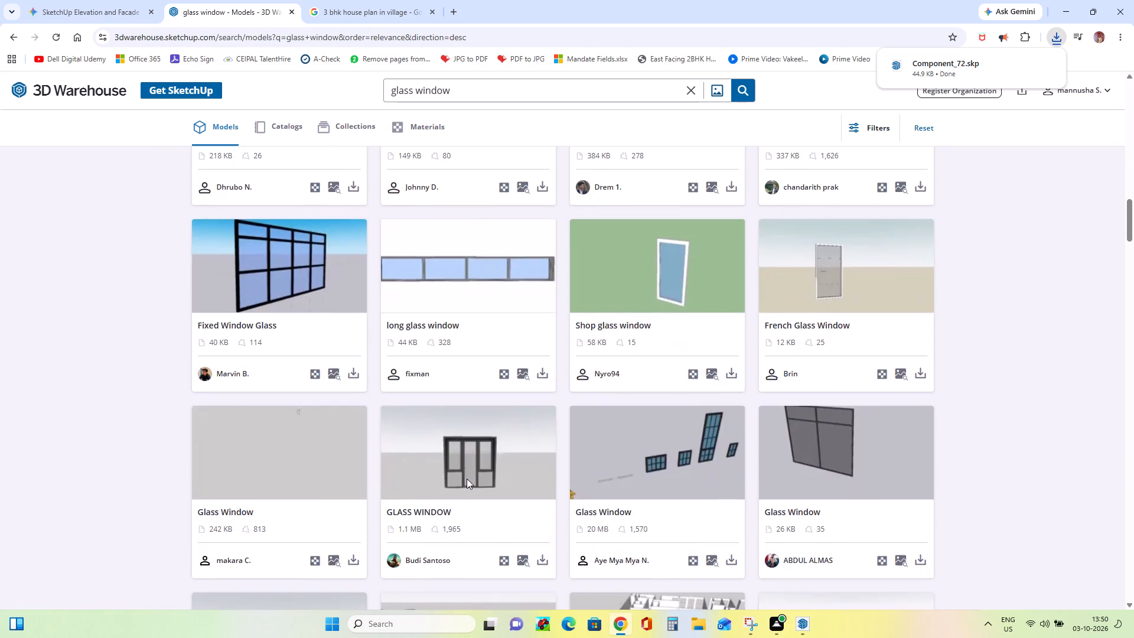
{"action": "scroll", "coordinate": [467, 479], "scroll_direction": "down", "scroll_amount": 4}
{"action": "scroll", "coordinate": [467, 479], "scroll_direction": "up", "scroll_amount": 6}
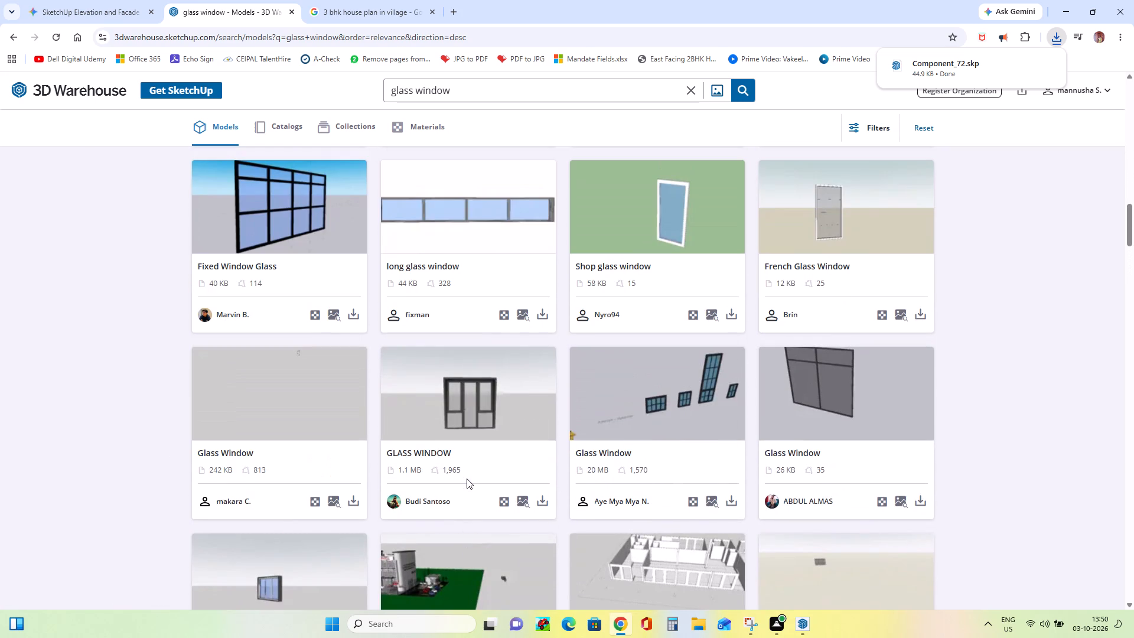
{"action": "left_click", "coordinate": [688, 405]}
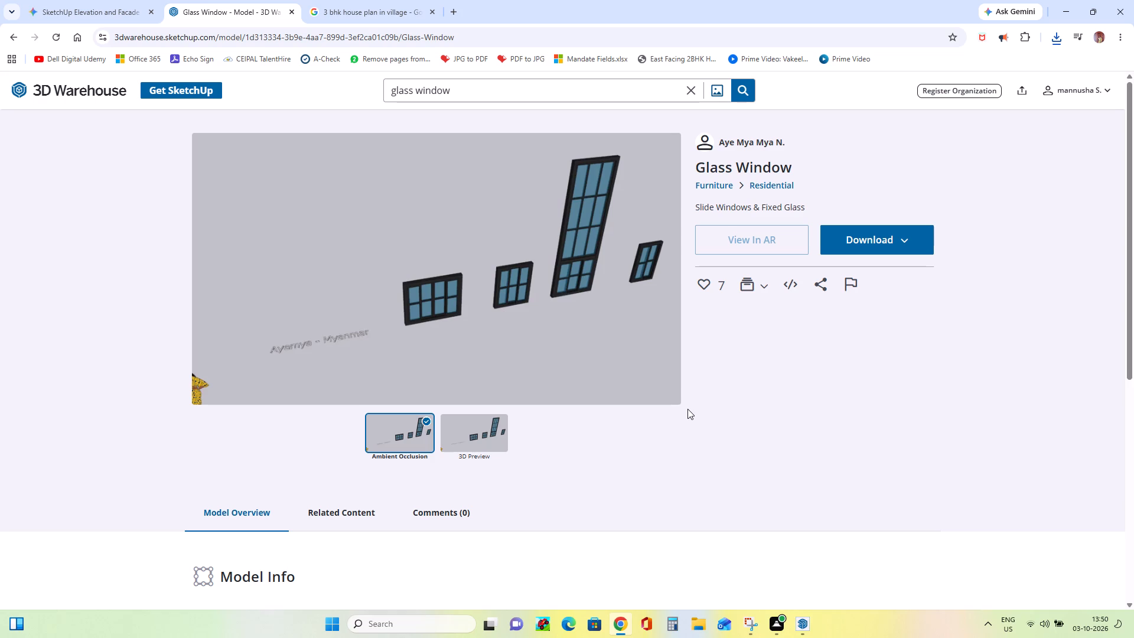
{"action": "left_click", "coordinate": [848, 242]}
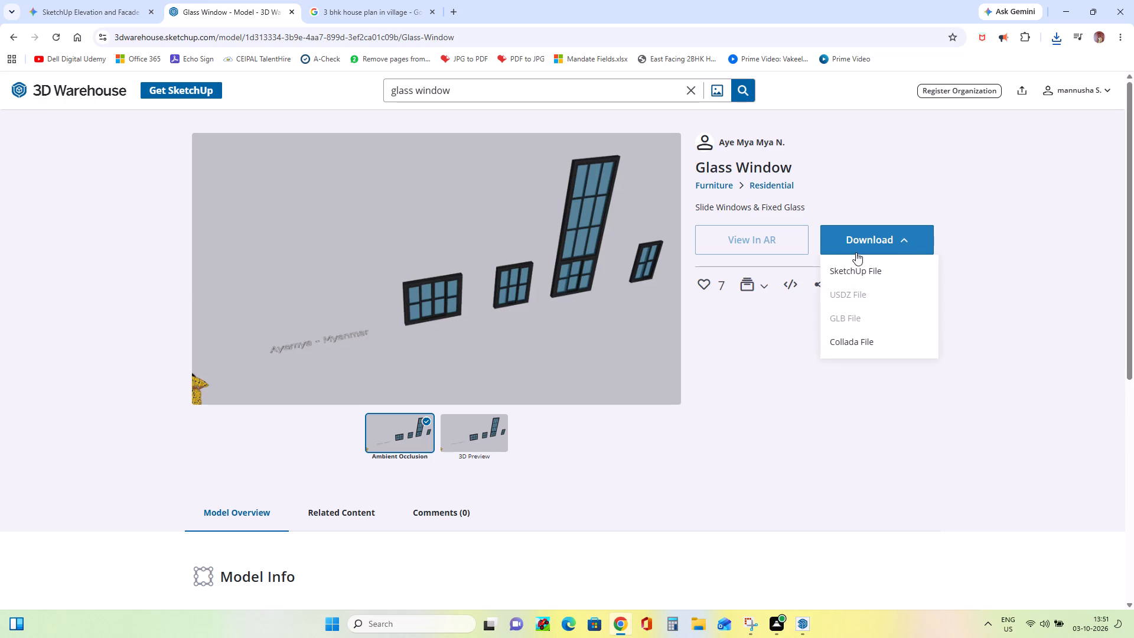
{"action": "left_click", "coordinate": [856, 265]}
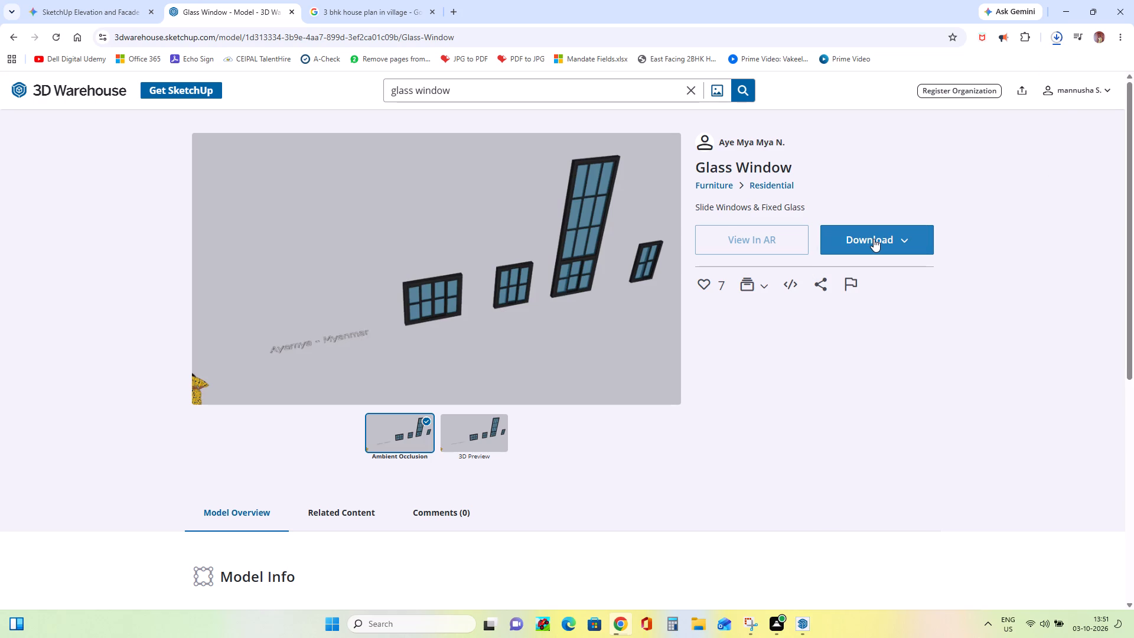
Switch to SketchUp and import the downloaded Glass & Window file from the Downloads folder into the facade model.
{"action": "left_click", "coordinate": [1065, 8]}
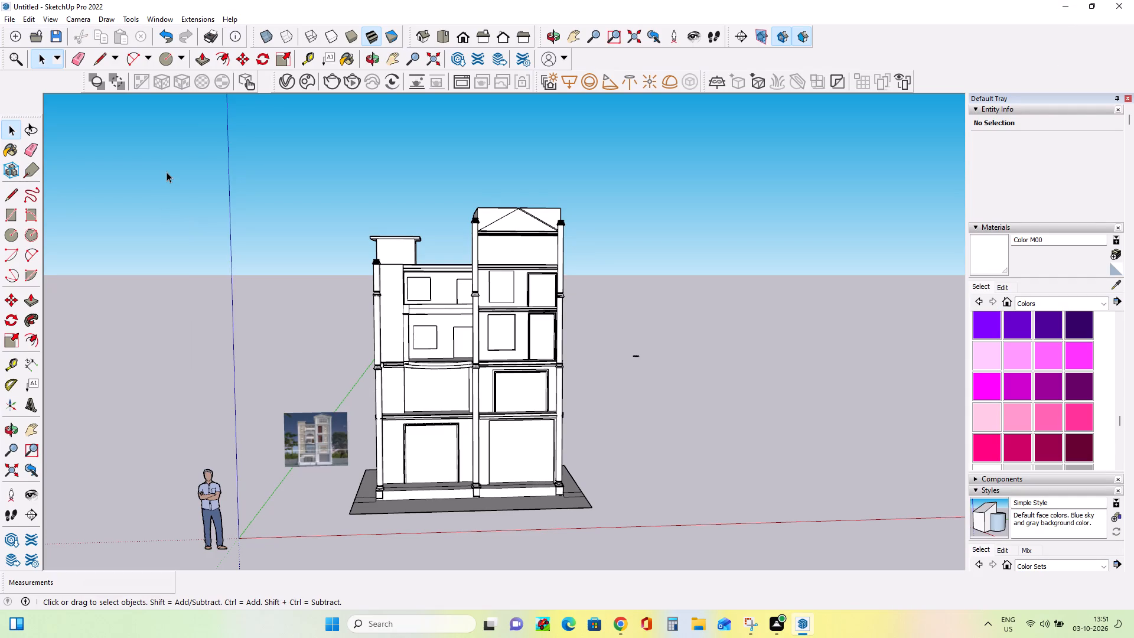
{"action": "left_click", "coordinate": [13, 17]}
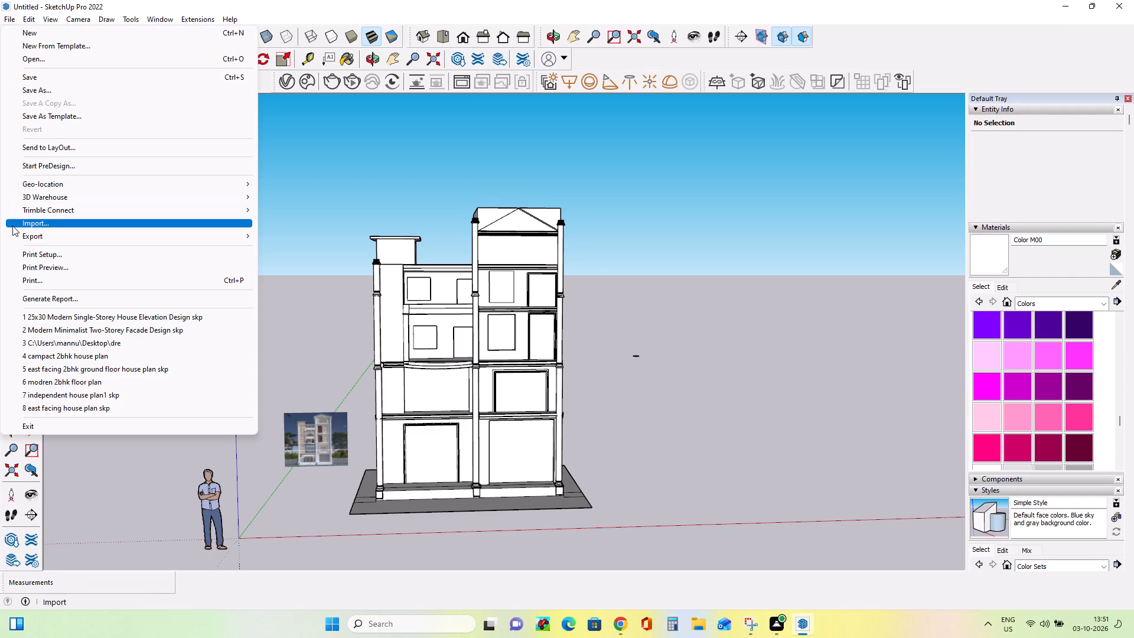
{"action": "left_click", "coordinate": [12, 226]}
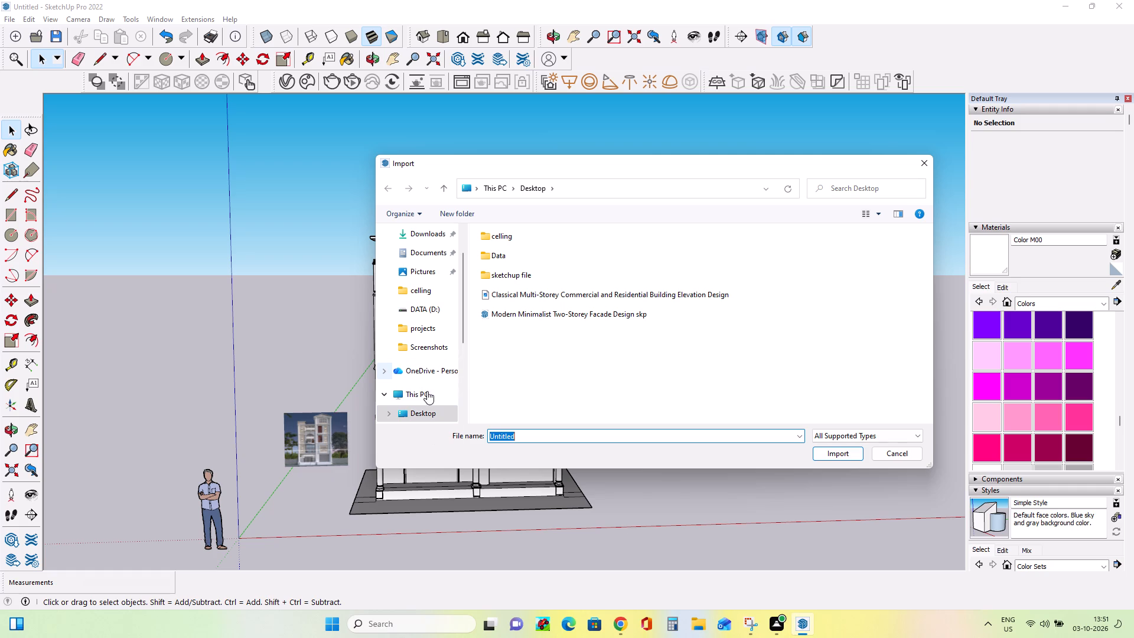
{"action": "scroll", "coordinate": [427, 391], "scroll_direction": "down", "scroll_amount": 2}
{"action": "left_click", "coordinate": [422, 414]}
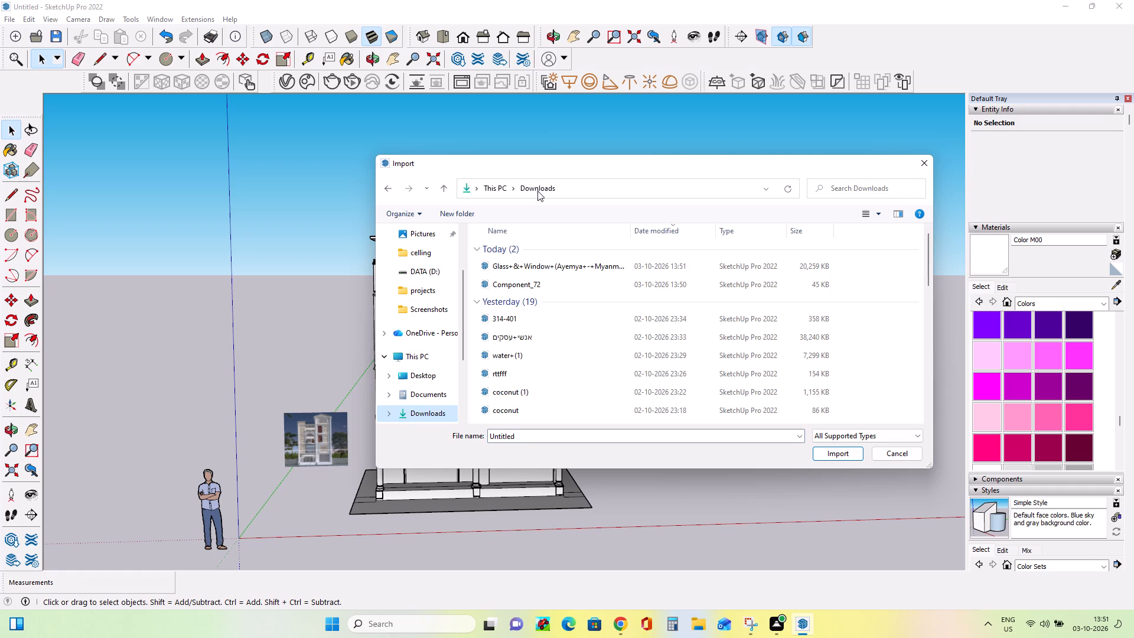
{"action": "left_click", "coordinate": [530, 269]}
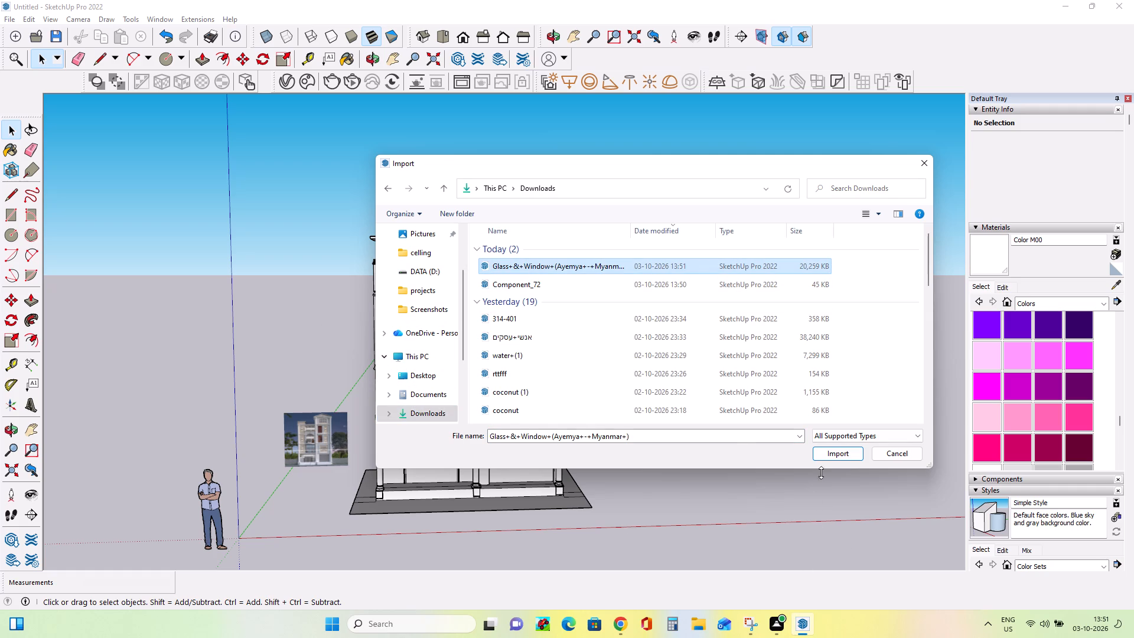
{"action": "left_click", "coordinate": [826, 456]}
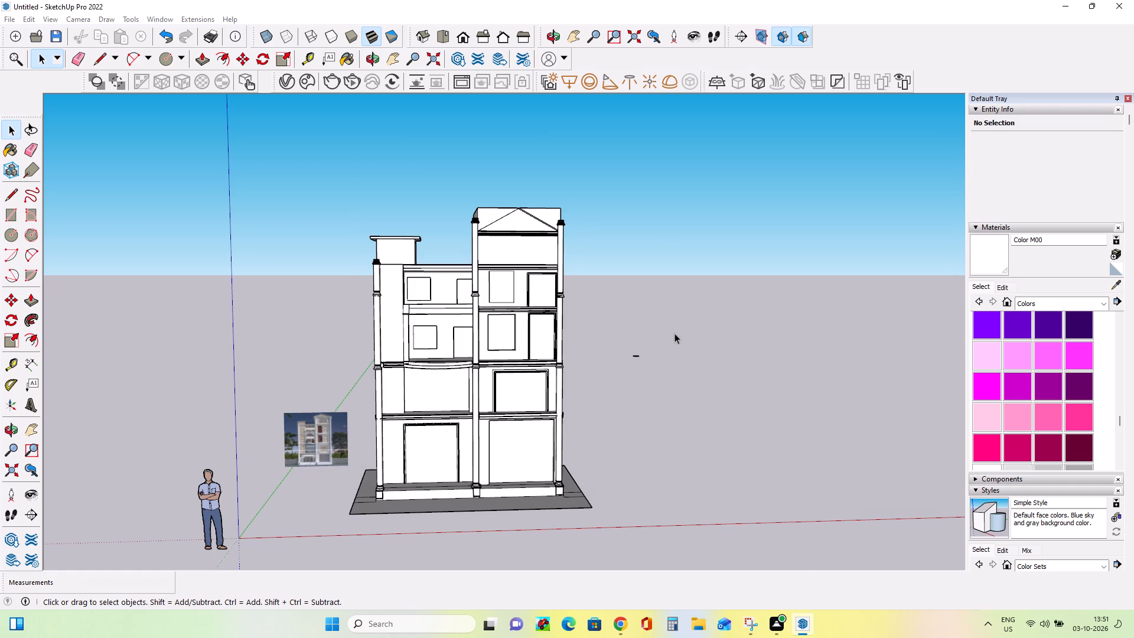
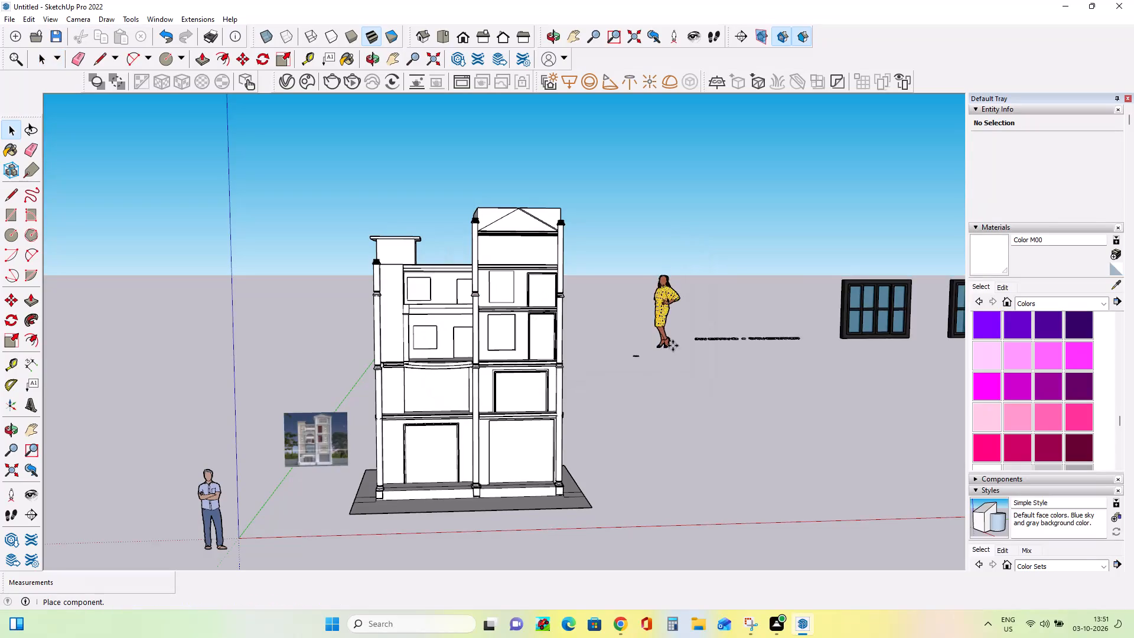
Place the imported glass window set on the ground beside the building and explode it into separate components.
{"action": "left_click", "coordinate": [608, 426]}
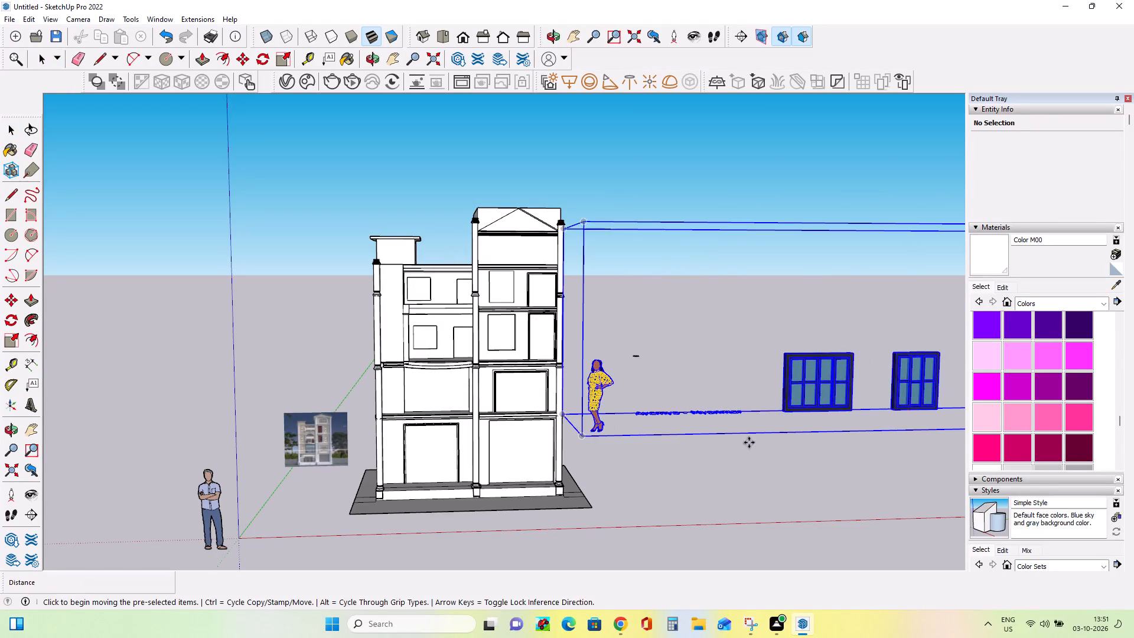
{"action": "middle_click_drag", "start_coordinate": [773, 442], "coordinate": [709, 401]}
{"action": "scroll", "coordinate": [710, 405], "scroll_direction": "down", "scroll_amount": 8}
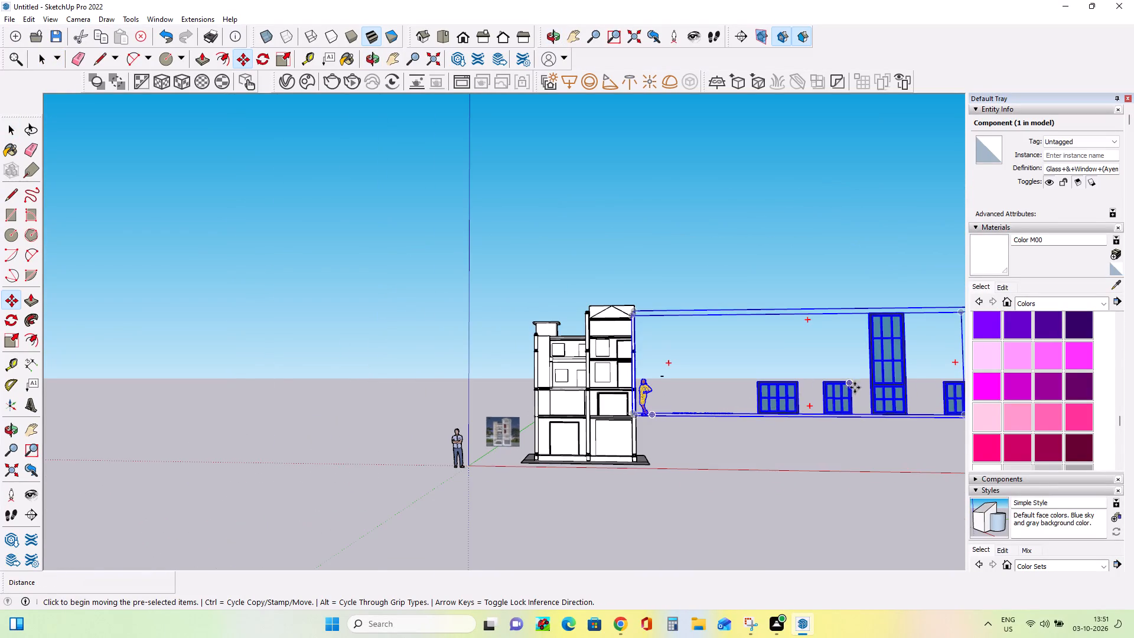
{"action": "middle_click_drag", "start_coordinate": [855, 393], "coordinate": [872, 488]}
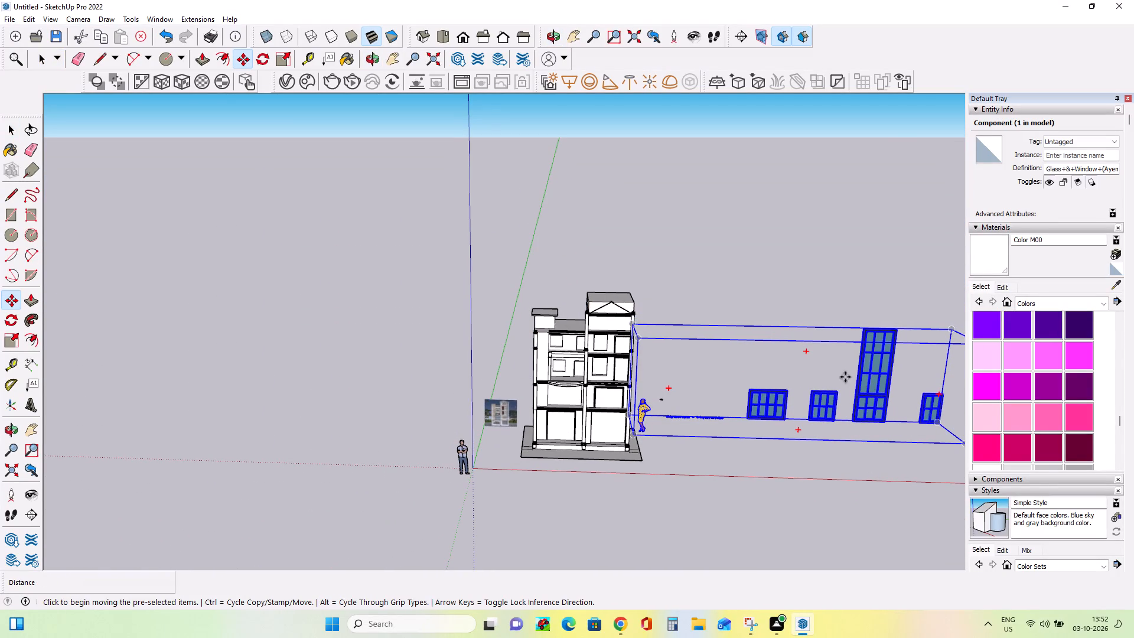
{"action": "right_click", "coordinate": [863, 383]}
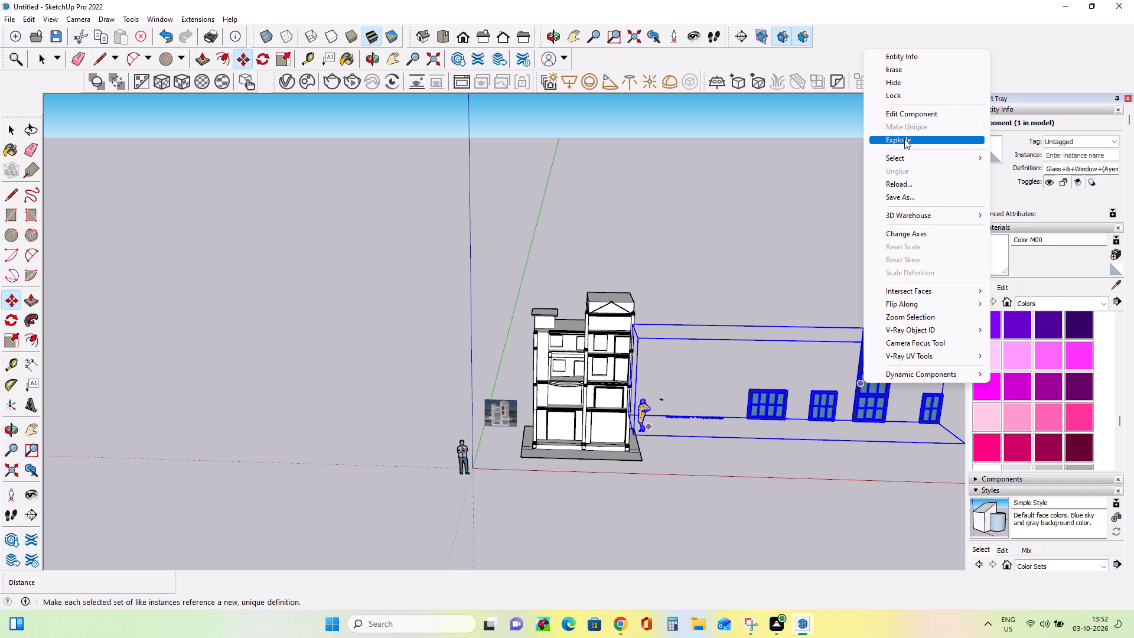
{"action": "left_click", "coordinate": [905, 139]}
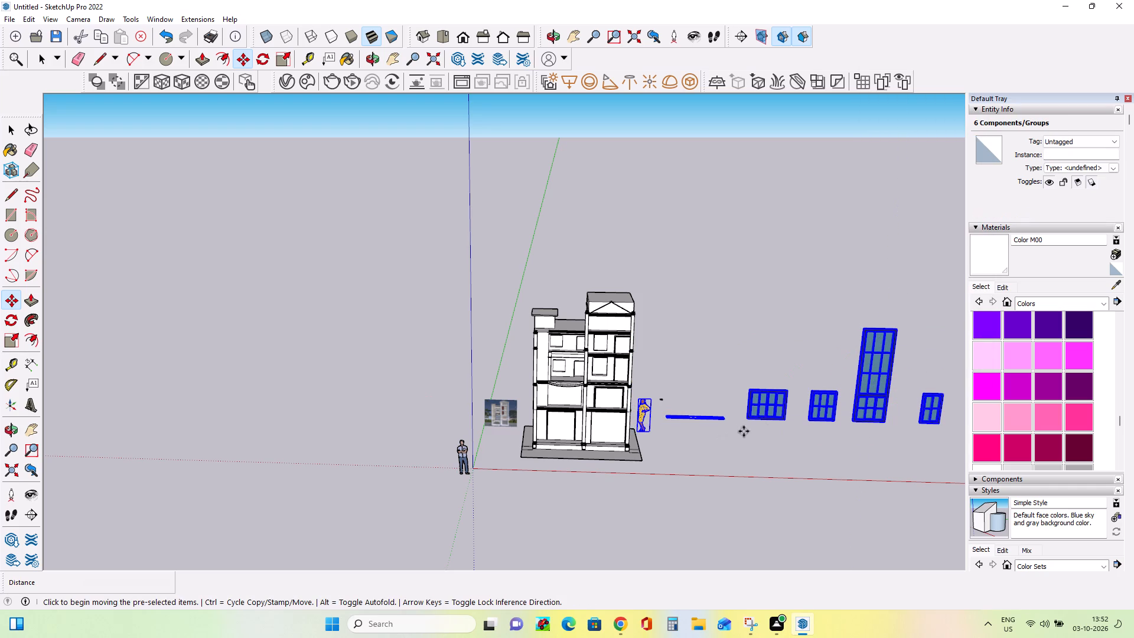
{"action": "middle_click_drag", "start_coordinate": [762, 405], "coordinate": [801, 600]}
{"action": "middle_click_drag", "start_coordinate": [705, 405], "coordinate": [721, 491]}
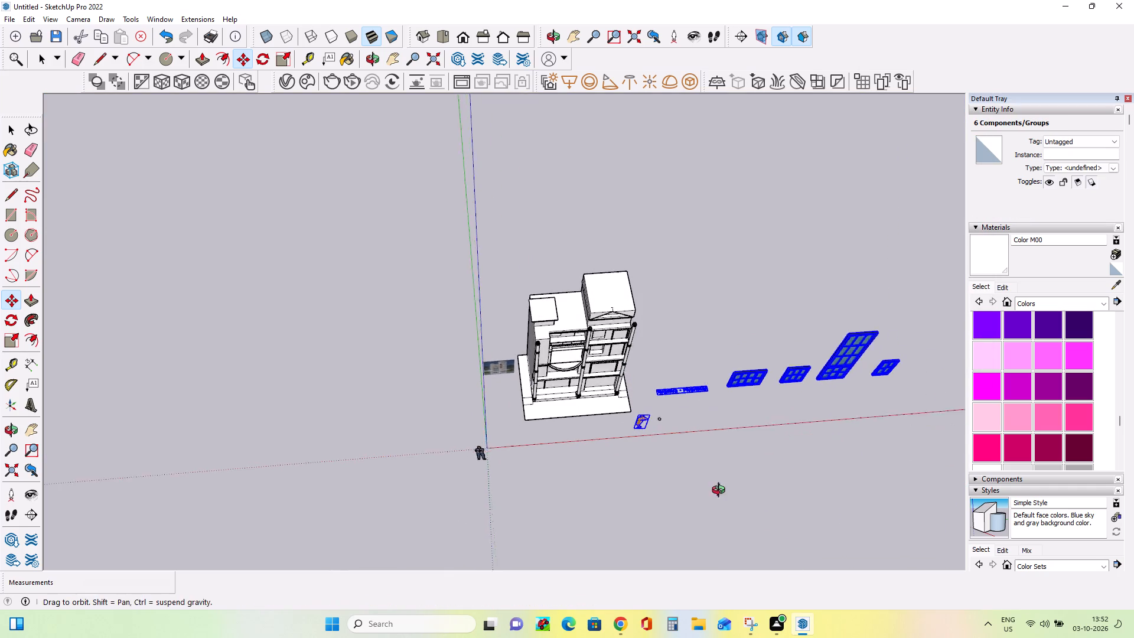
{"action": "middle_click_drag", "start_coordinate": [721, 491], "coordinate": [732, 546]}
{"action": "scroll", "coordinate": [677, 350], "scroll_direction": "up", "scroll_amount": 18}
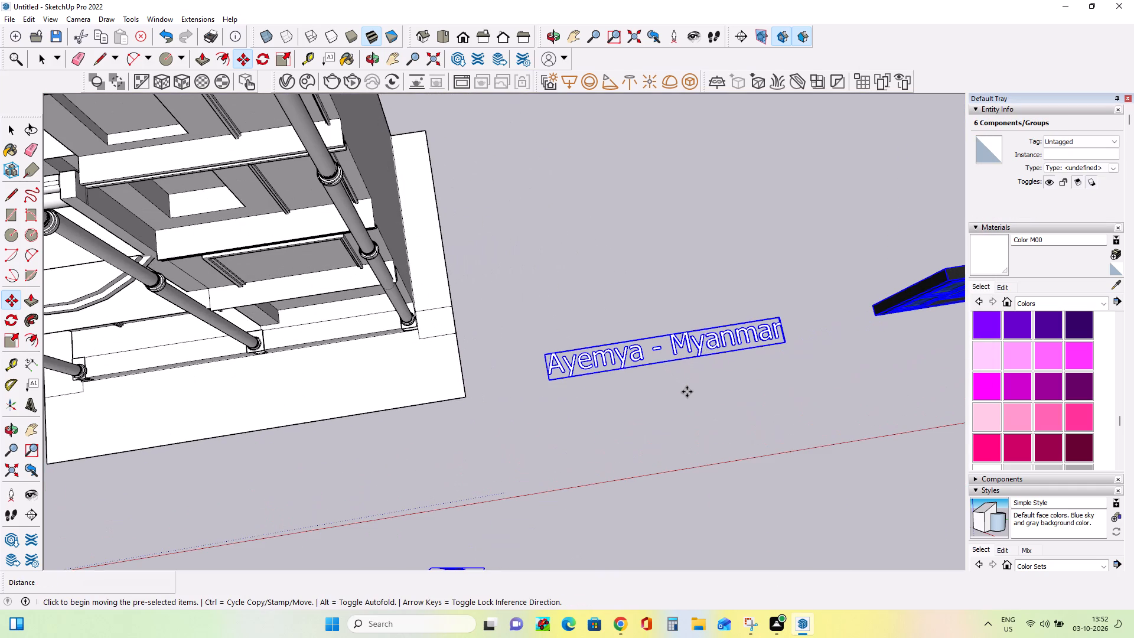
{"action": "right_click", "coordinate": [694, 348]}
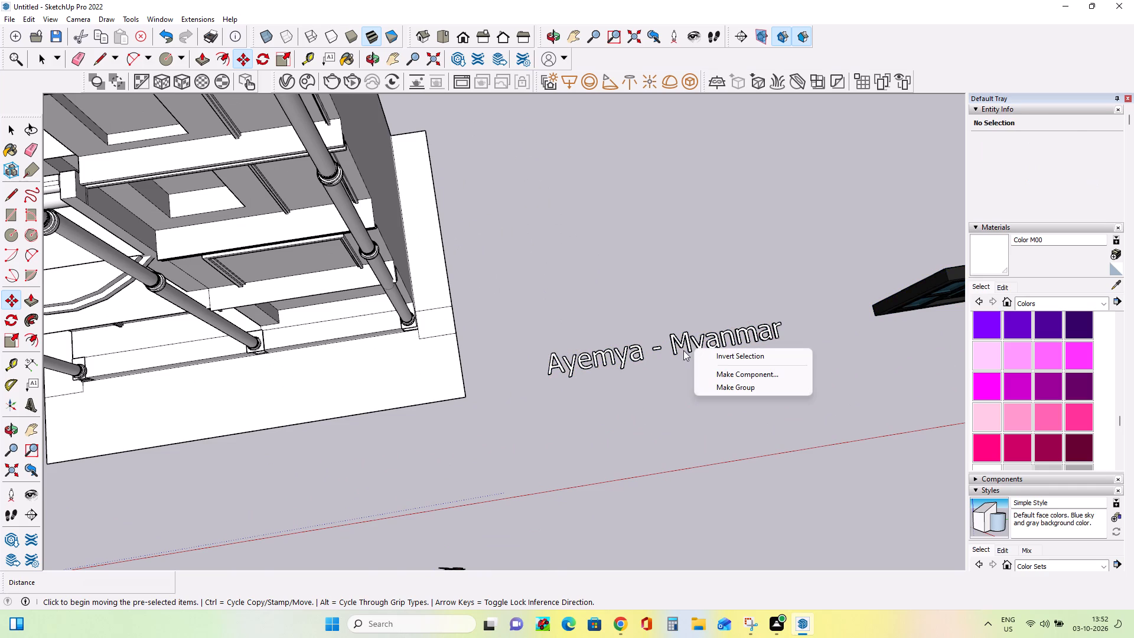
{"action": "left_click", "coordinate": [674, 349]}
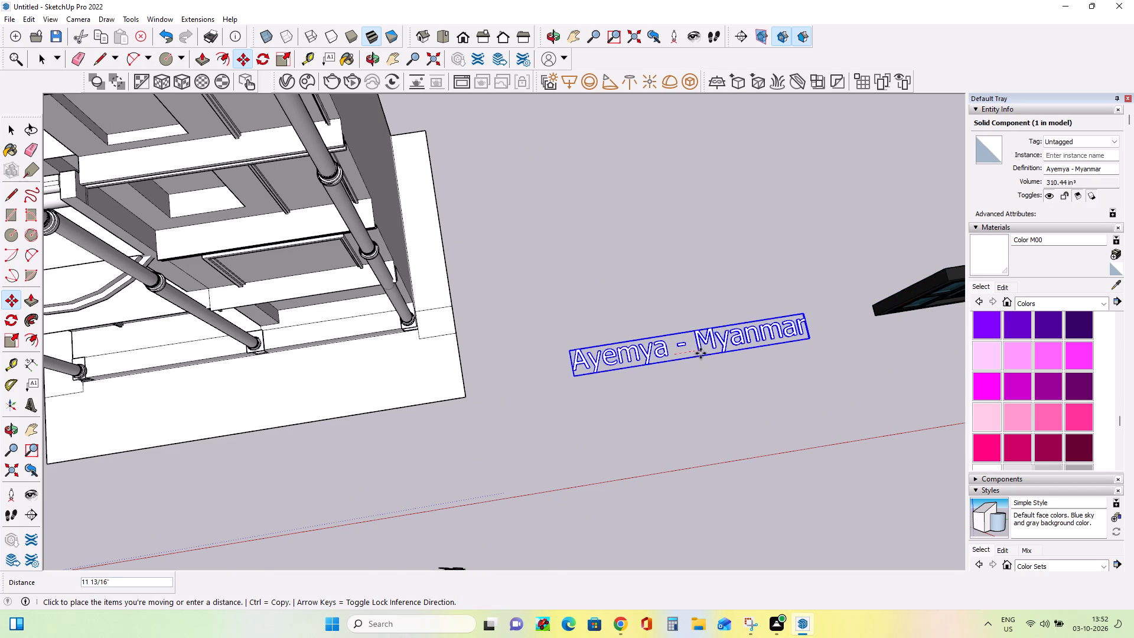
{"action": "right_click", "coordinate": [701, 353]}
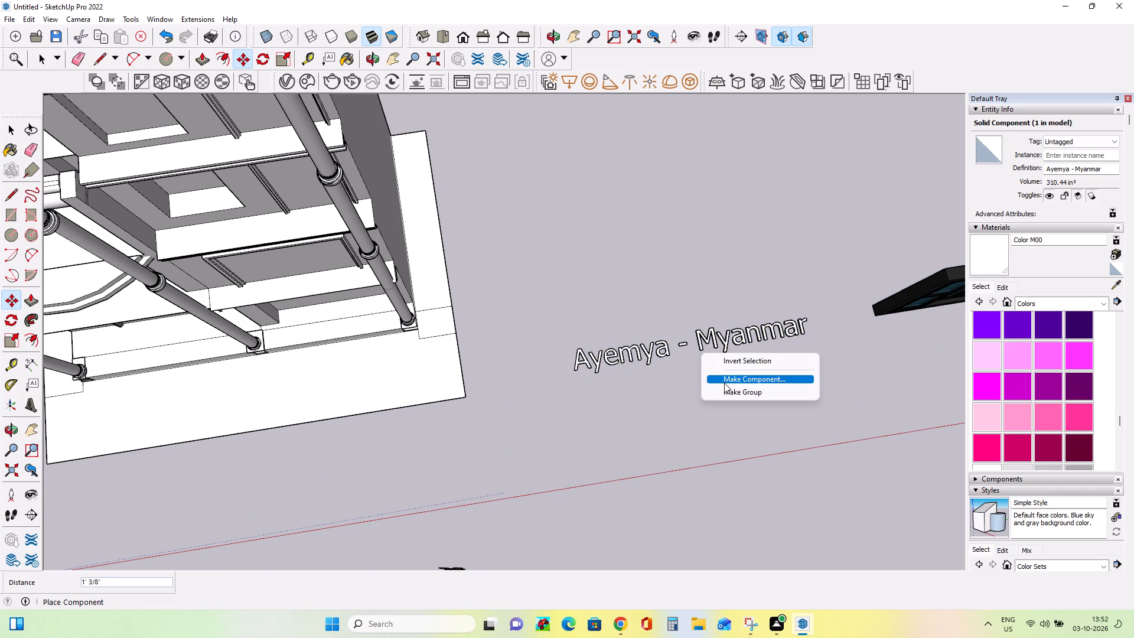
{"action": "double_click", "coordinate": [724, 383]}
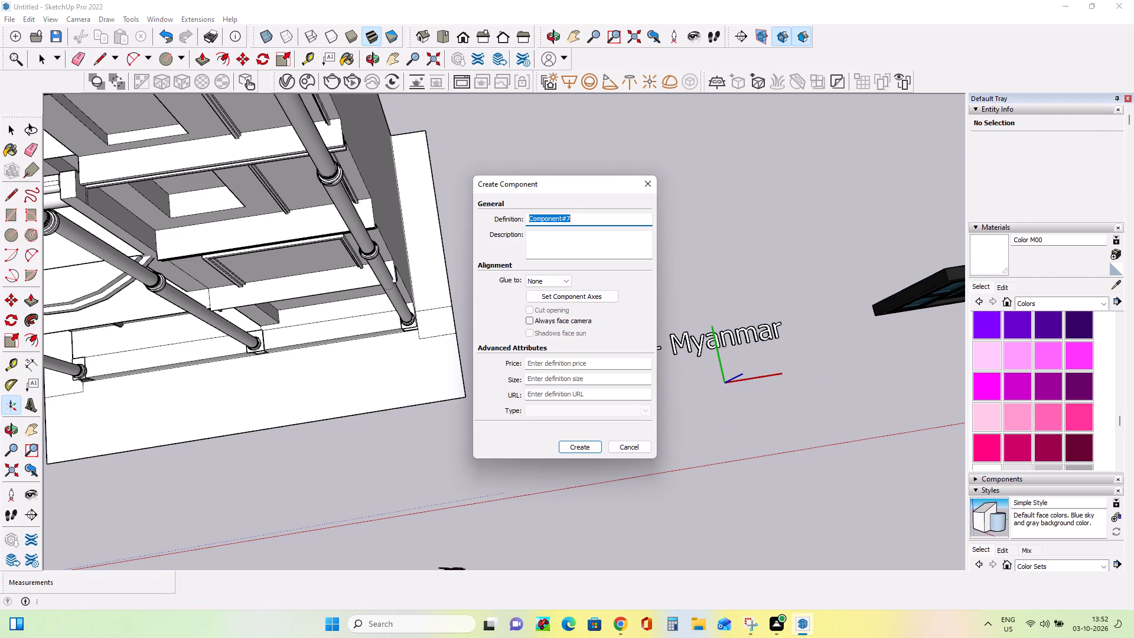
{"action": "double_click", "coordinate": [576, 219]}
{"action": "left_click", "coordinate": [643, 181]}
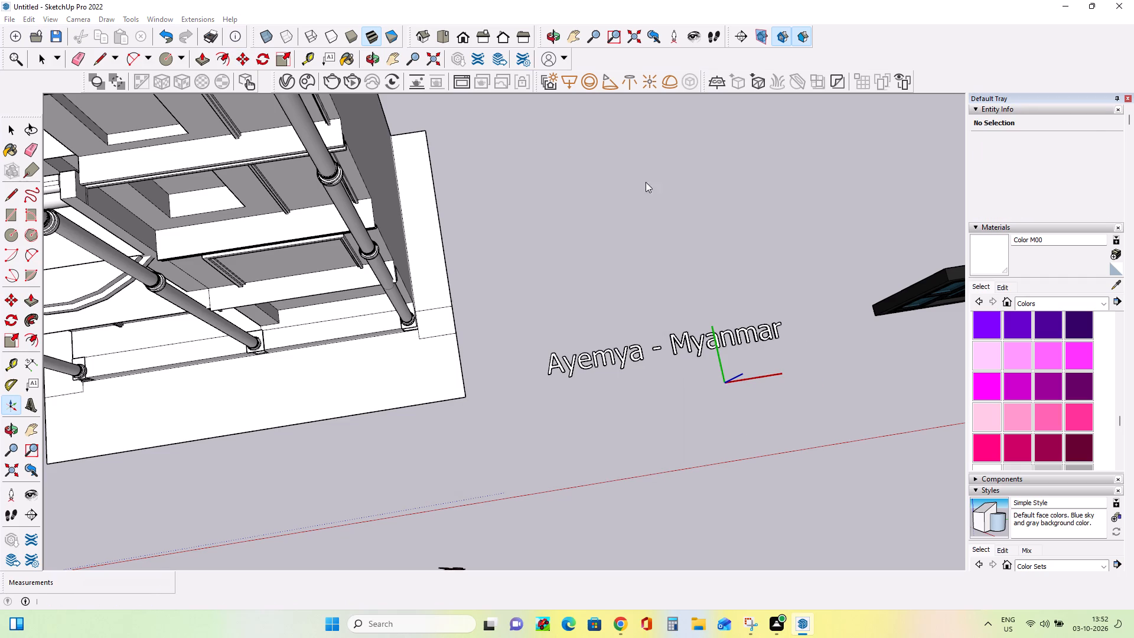
Open the imported 3D text label for editing and delete the letter y from its first word.
{"action": "left_click", "coordinate": [745, 331]}
{"action": "right_click", "coordinate": [730, 337]}
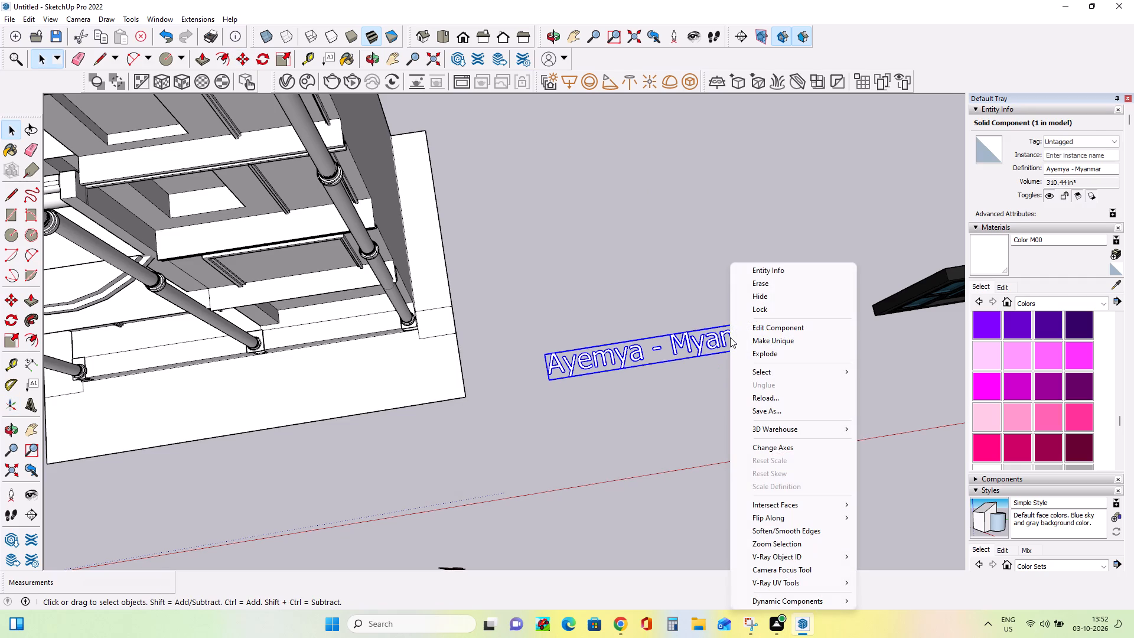
{"action": "left_click", "coordinate": [772, 327]}
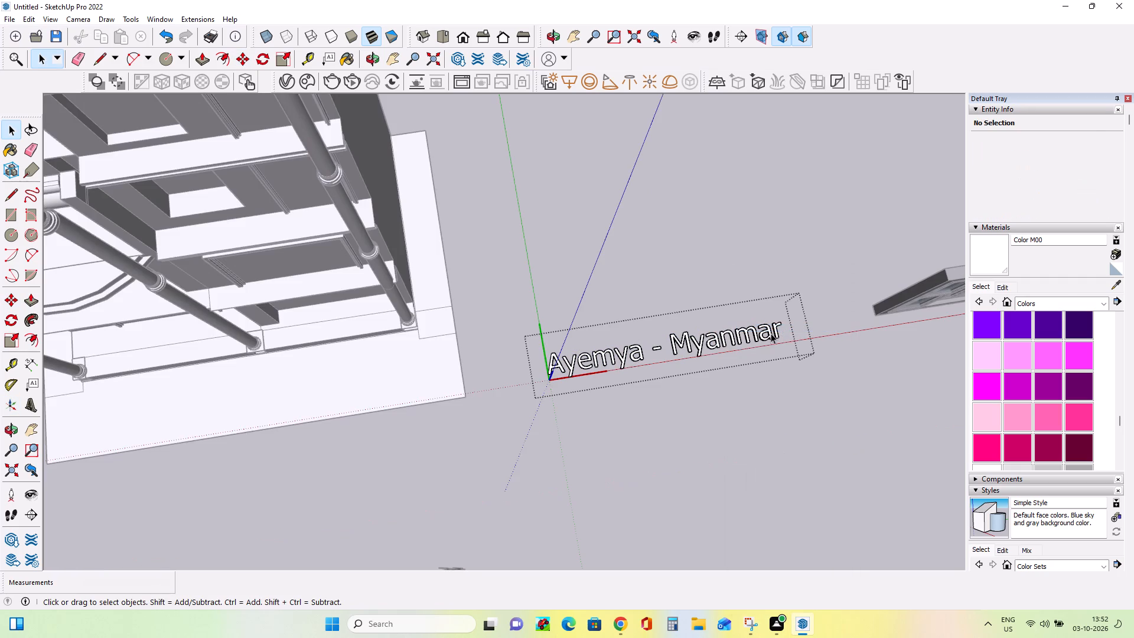
{"action": "left_click", "coordinate": [771, 333]}
{"action": "left_click", "coordinate": [750, 330]}
{"action": "right_click", "coordinate": [664, 344]}
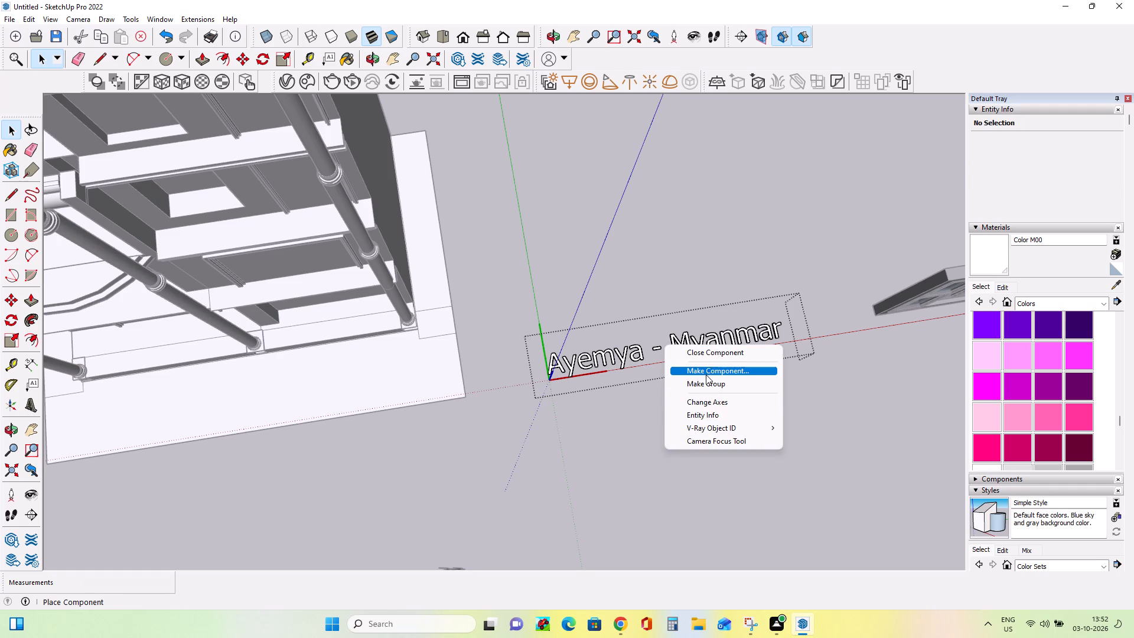
{"action": "left_click", "coordinate": [609, 363]}
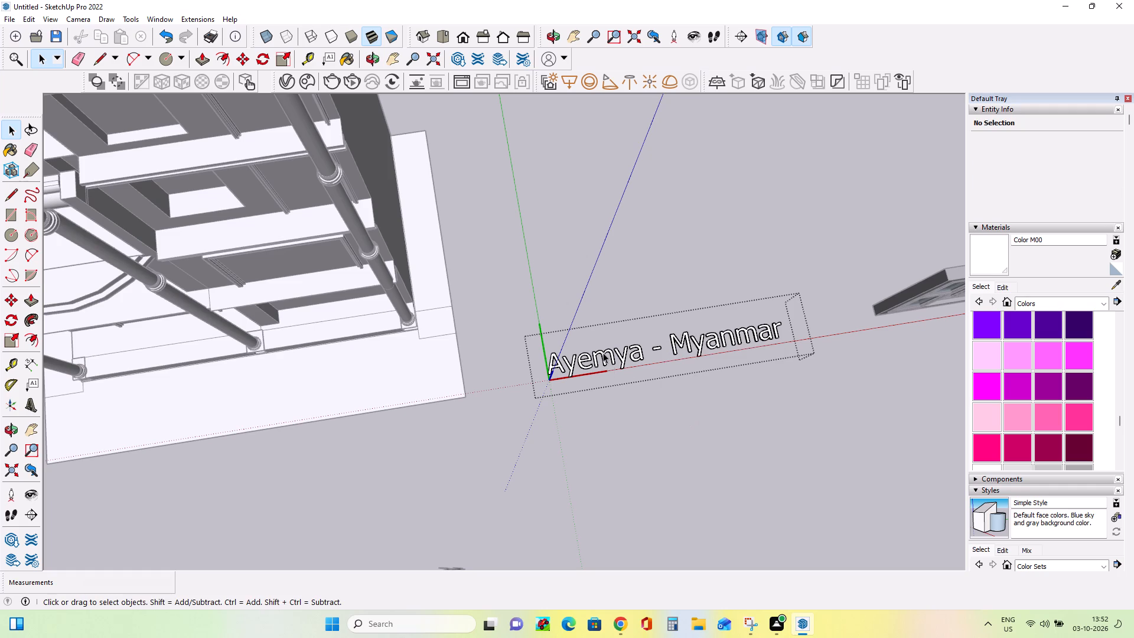
{"action": "double_click", "coordinate": [601, 351]}
{"action": "left_click", "coordinate": [654, 294]}
{"action": "left_click", "coordinate": [651, 353]}
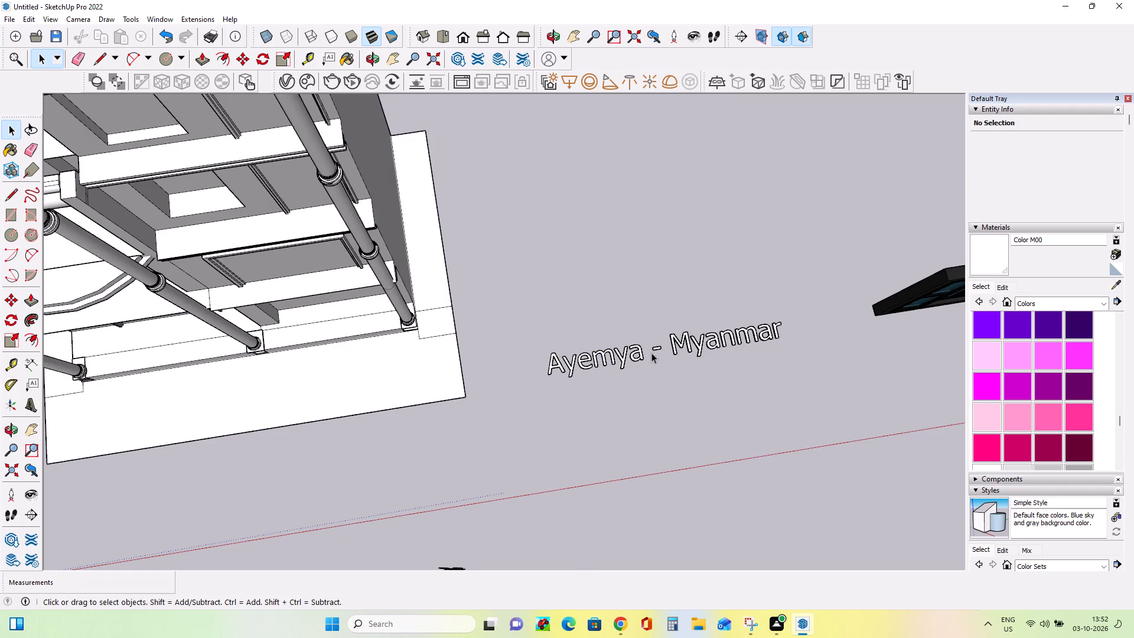
{"action": "double_click", "coordinate": [632, 357]}
{"action": "triple_click", "coordinate": [623, 349]}
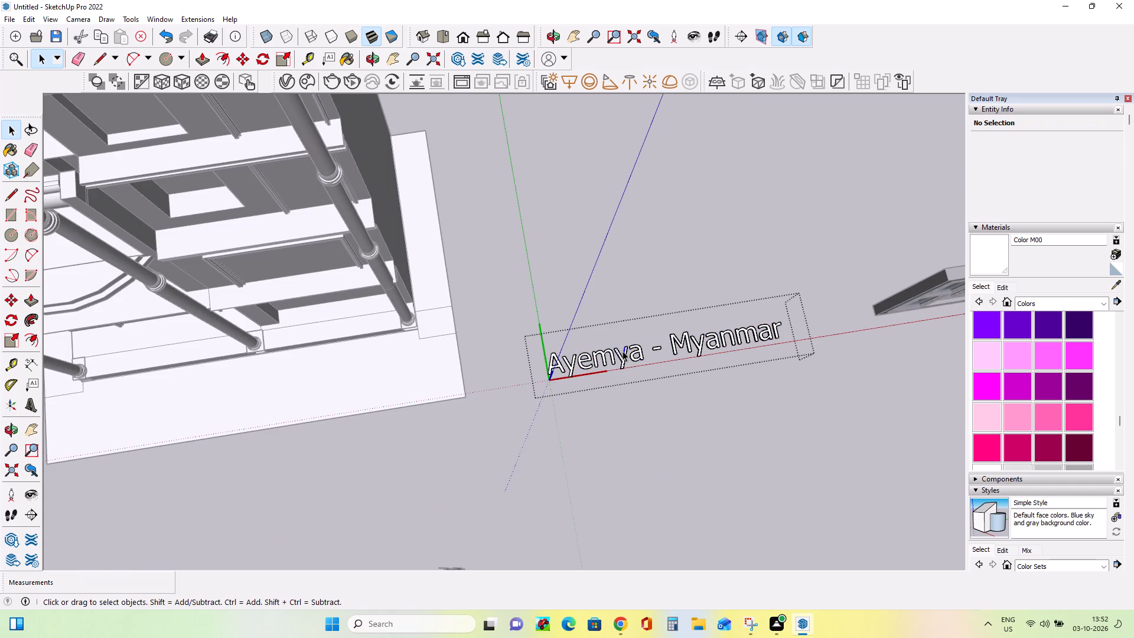
{"action": "key", "text": "Delete"}
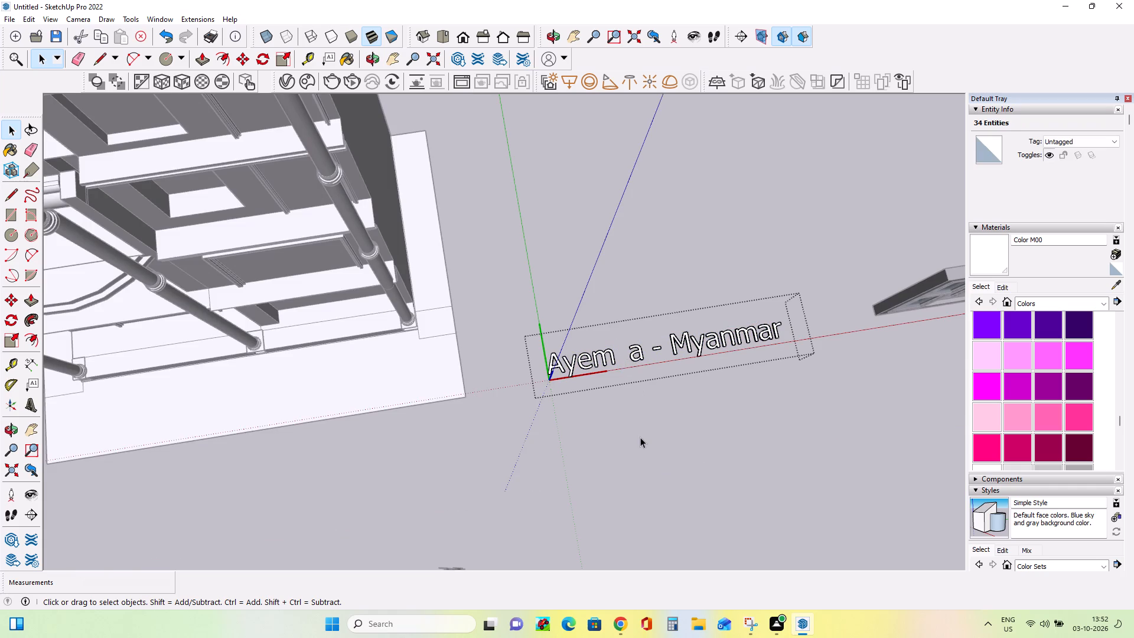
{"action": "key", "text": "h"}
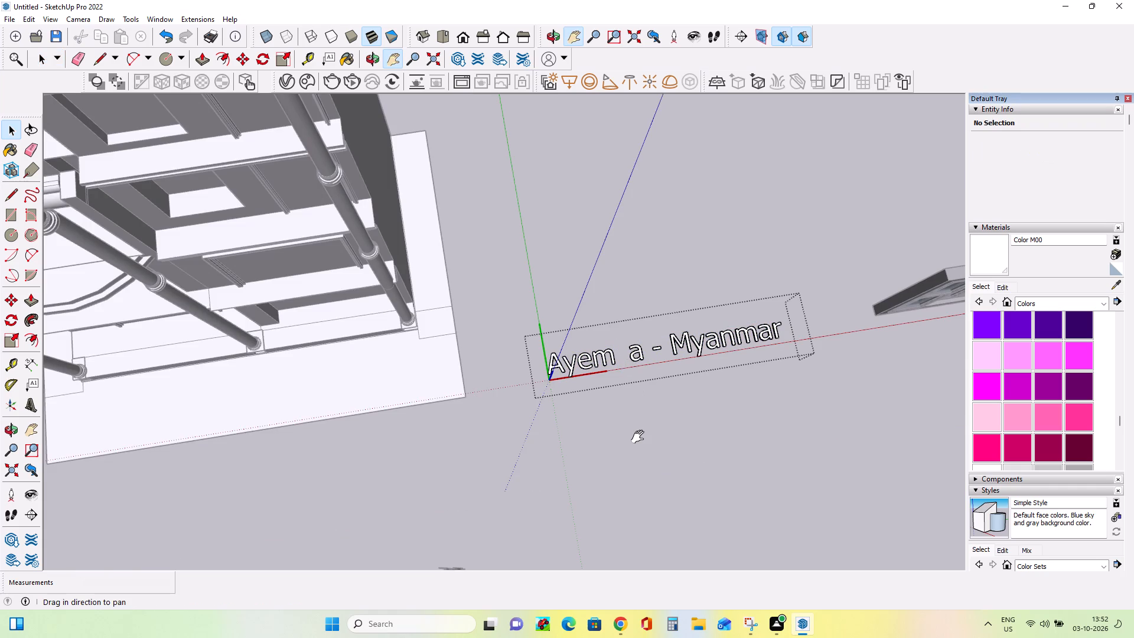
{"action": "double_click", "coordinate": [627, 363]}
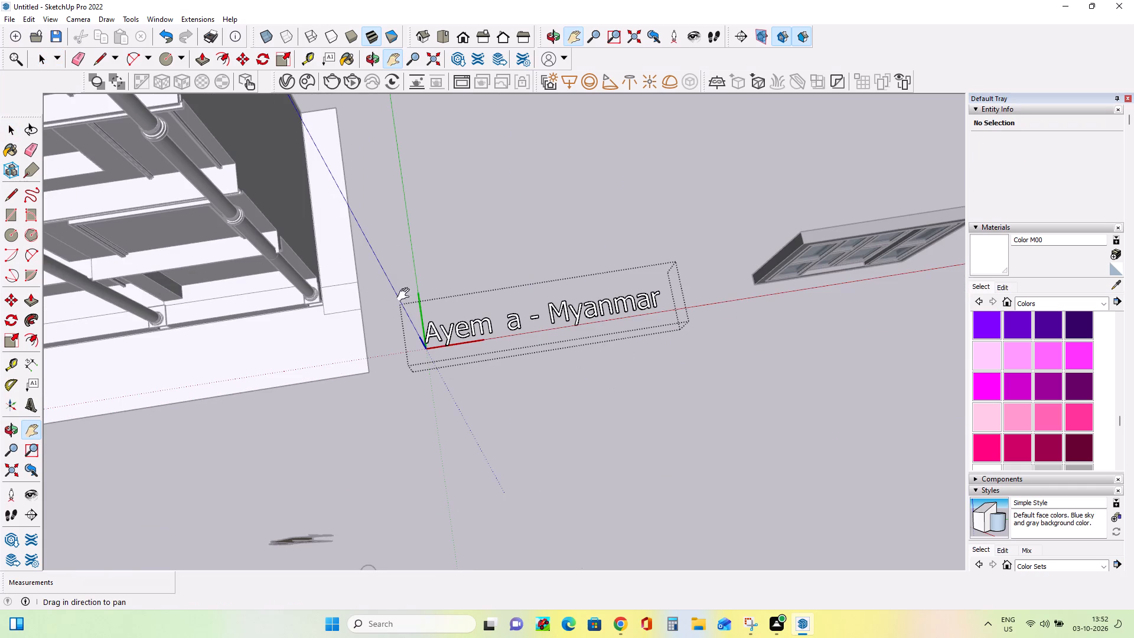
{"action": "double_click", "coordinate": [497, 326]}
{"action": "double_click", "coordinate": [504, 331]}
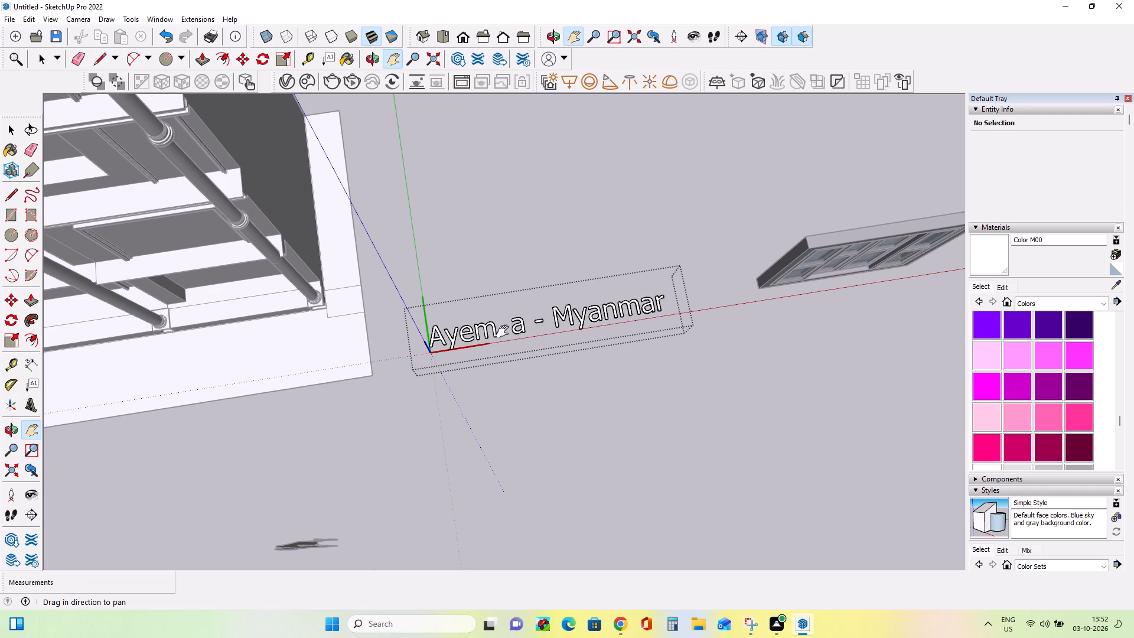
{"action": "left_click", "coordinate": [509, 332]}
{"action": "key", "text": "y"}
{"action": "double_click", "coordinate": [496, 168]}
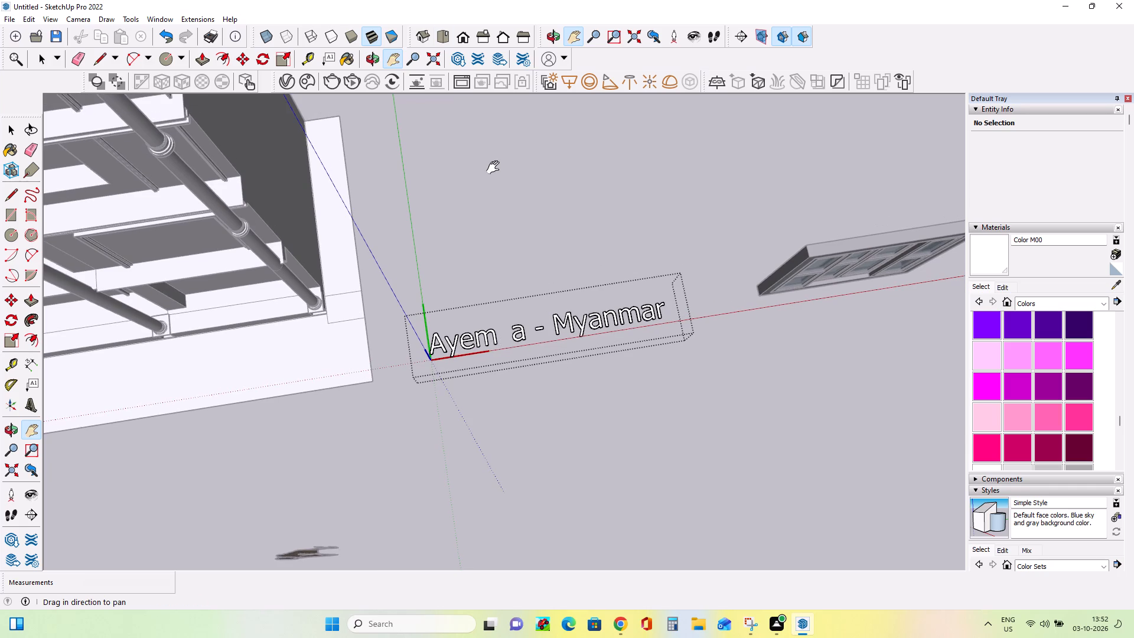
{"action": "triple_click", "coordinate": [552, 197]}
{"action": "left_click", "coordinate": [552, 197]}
Close the text label component and select the whole label between the building and the windows.
{"action": "left_click", "coordinate": [11, 125]}
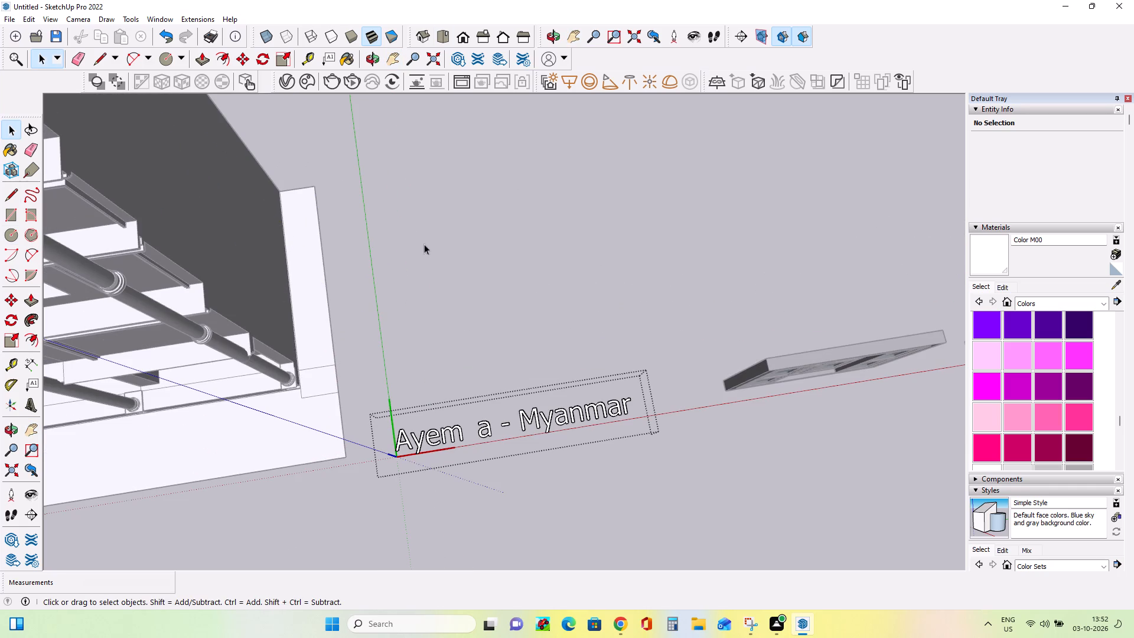
{"action": "double_click", "coordinate": [553, 268]}
{"action": "scroll", "coordinate": [589, 385], "scroll_direction": "down", "scroll_amount": 8}
{"action": "middle_click_drag", "start_coordinate": [584, 385], "coordinate": [573, 321]}
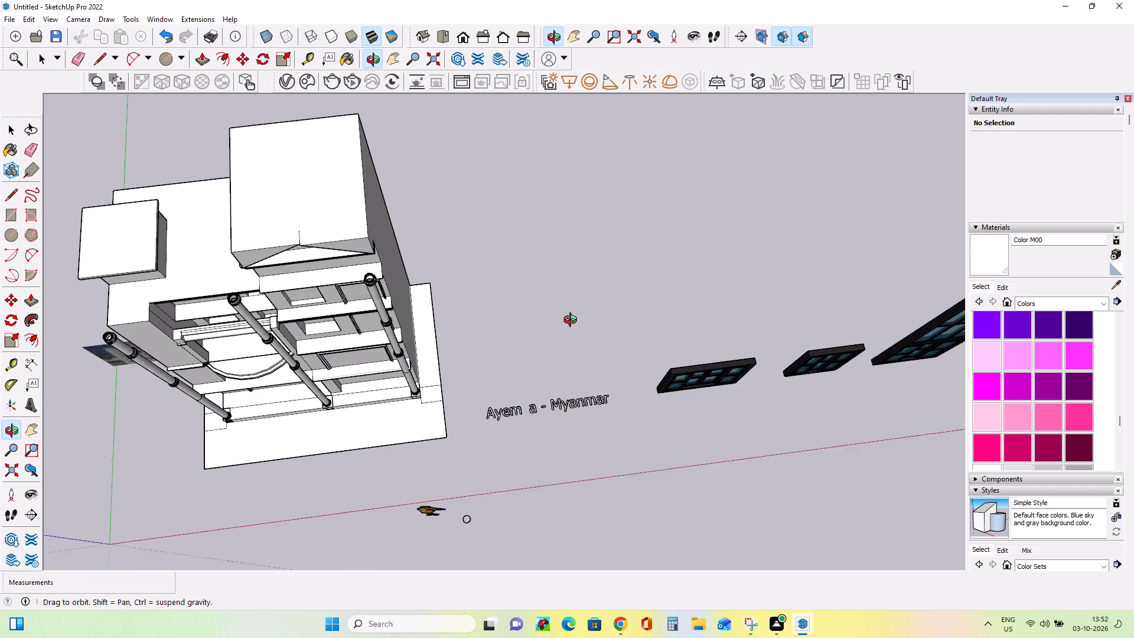
{"action": "middle_click_drag", "start_coordinate": [573, 321], "coordinate": [573, 315]}
{"action": "left_click", "coordinate": [579, 425]}
{"action": "left_click", "coordinate": [586, 404]}
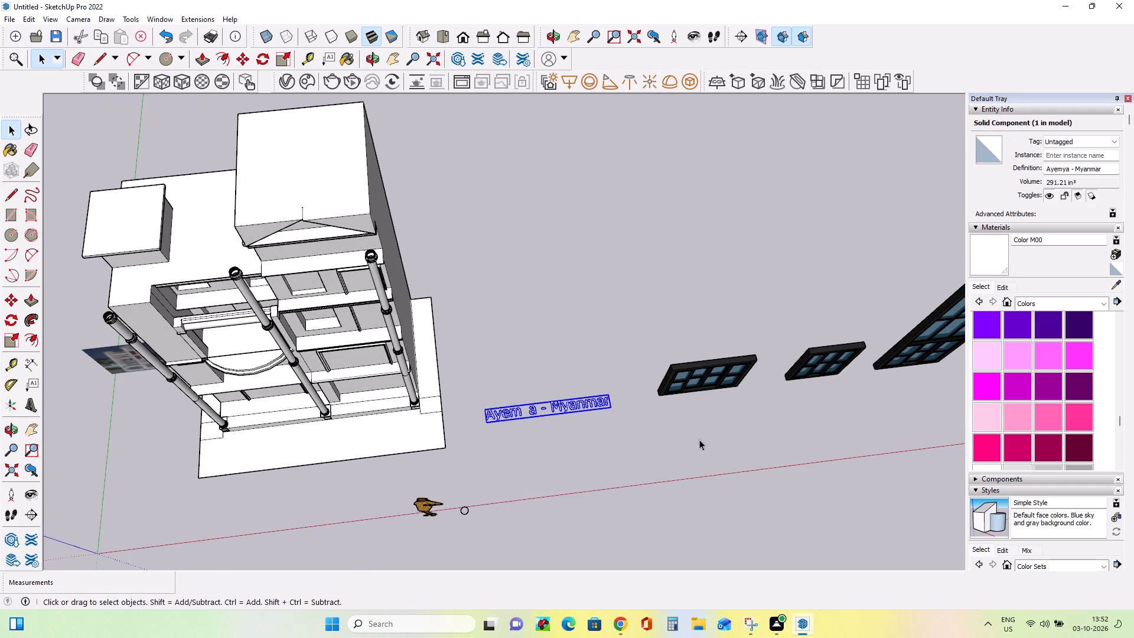
Import the Component_72 window from the Downloads folder and place it on the ground between the building and the exploded windows.
{"action": "middle_click_drag", "start_coordinate": [699, 440], "coordinate": [672, 217]}
{"action": "scroll", "coordinate": [676, 219], "scroll_direction": "down", "scroll_amount": 1}
{"action": "scroll", "coordinate": [688, 278], "scroll_direction": "down", "scroll_amount": 3}
{"action": "scroll", "coordinate": [718, 318], "scroll_direction": "down", "scroll_amount": 3}
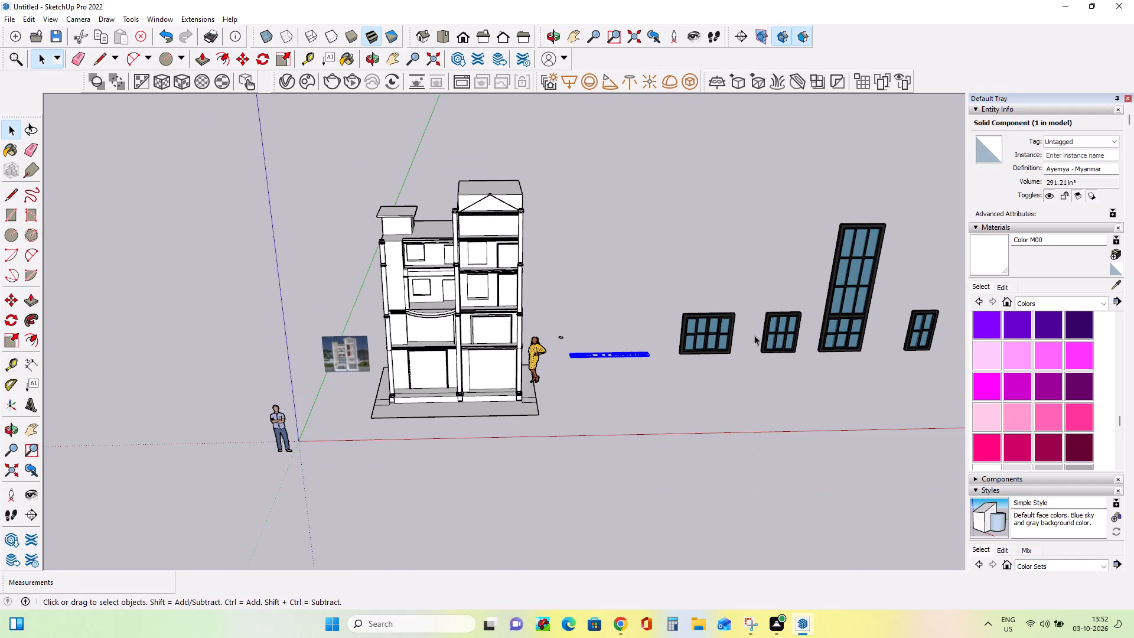
{"action": "scroll", "coordinate": [787, 325], "scroll_direction": "up", "scroll_amount": 3}
{"action": "scroll", "coordinate": [843, 325], "scroll_direction": "down", "scroll_amount": 7}
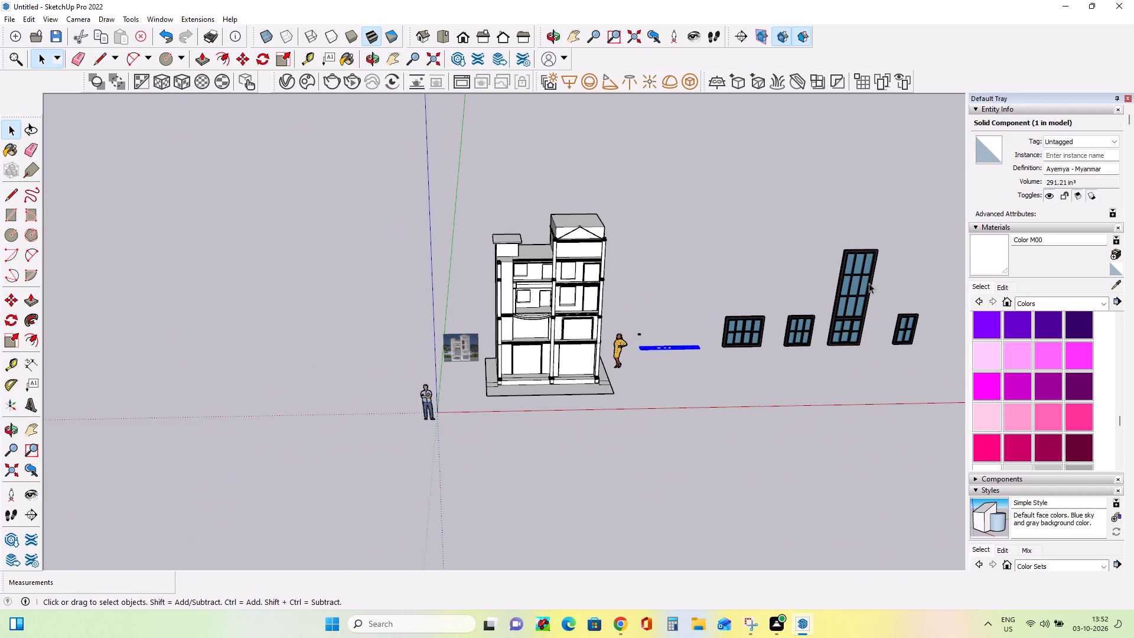
{"action": "left_click", "coordinate": [2, 12]}
{"action": "left_click", "coordinate": [9, 19]}
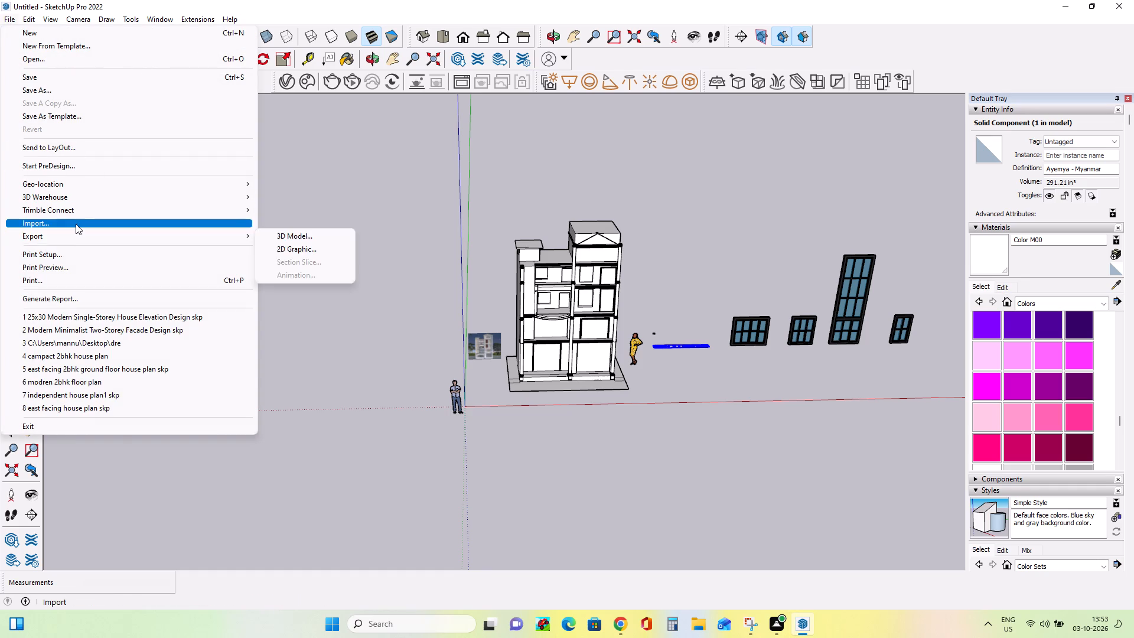
{"action": "left_click", "coordinate": [76, 224]}
{"action": "left_click", "coordinate": [531, 283]}
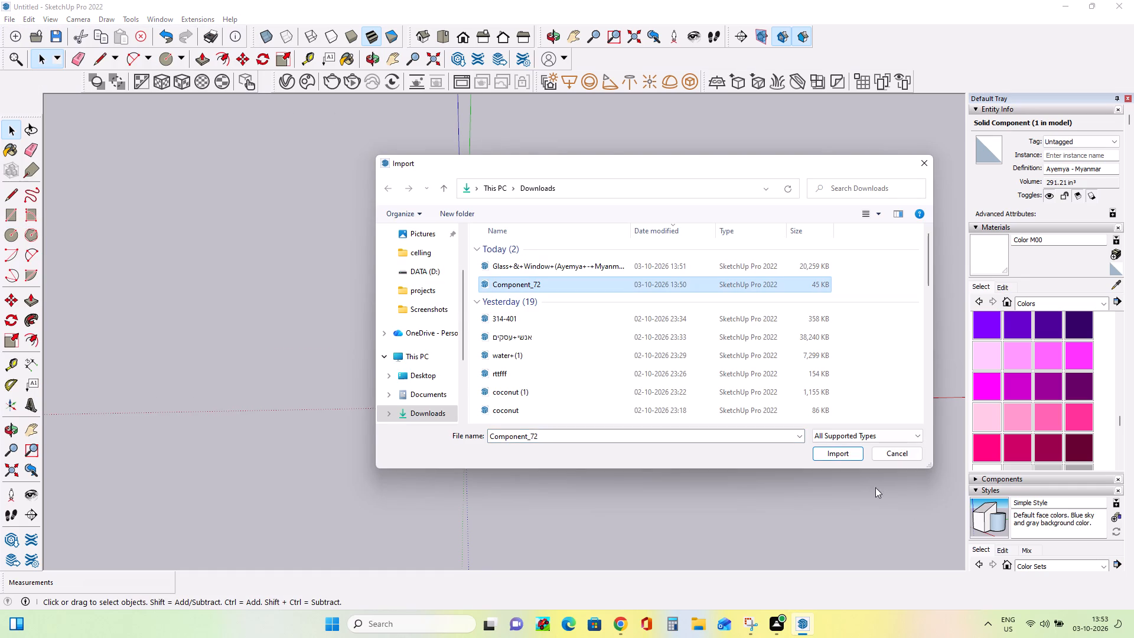
{"action": "left_click", "coordinate": [856, 450]}
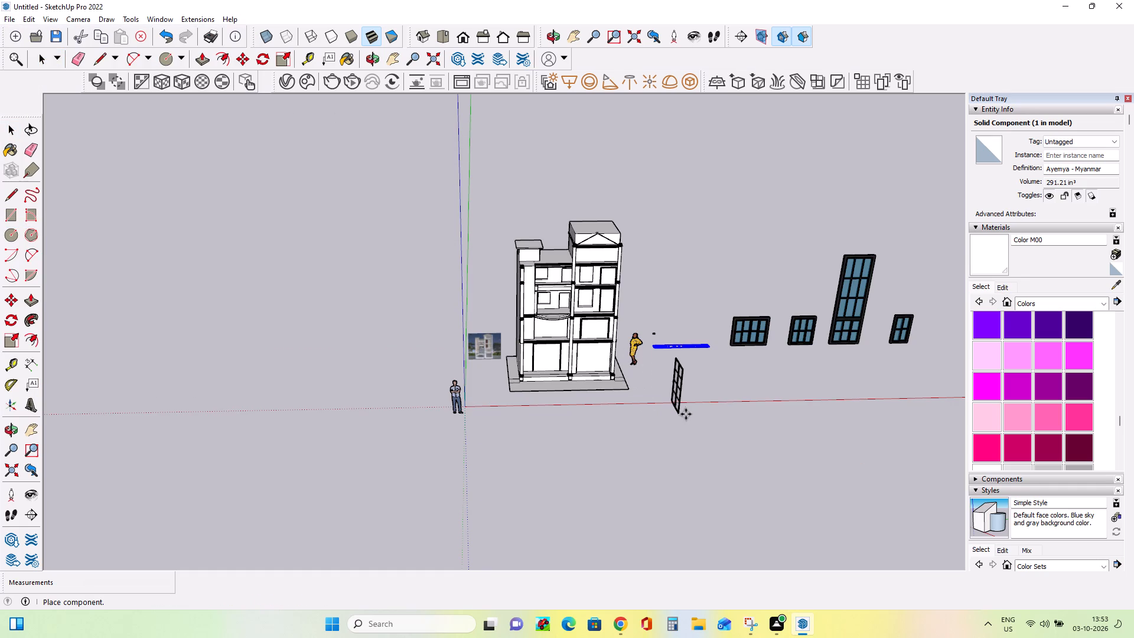
{"action": "left_click", "coordinate": [689, 414]}
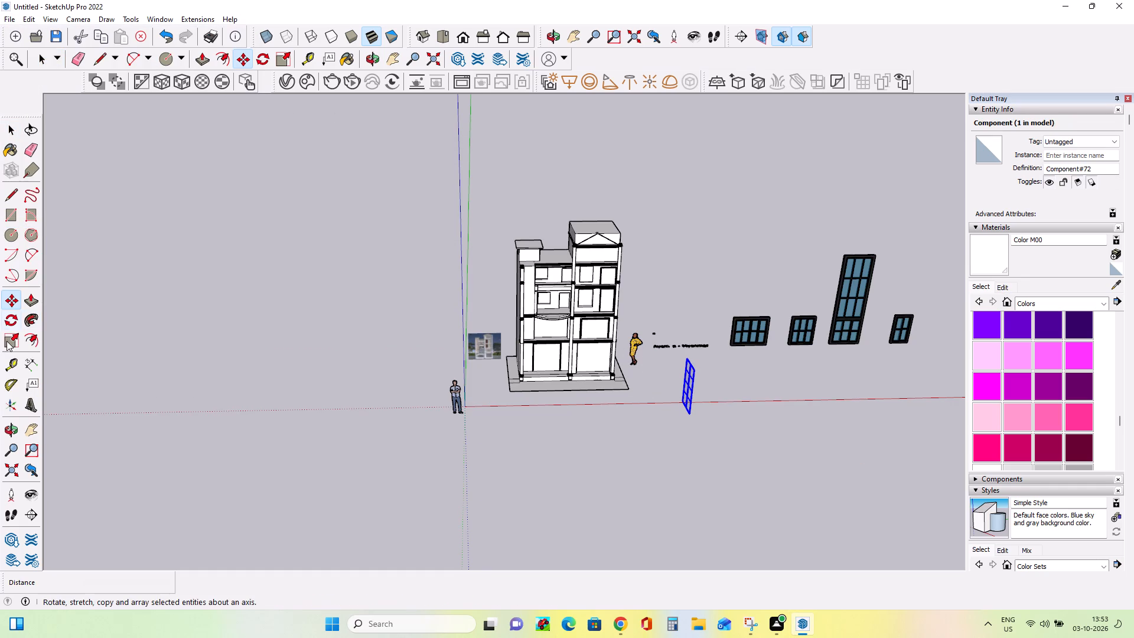
Rotate the imported Component_72 window 90° on the ground plane so that it runs parallel to the building's front.
{"action": "left_click", "coordinate": [12, 320]}
{"action": "left_click", "coordinate": [709, 457]}
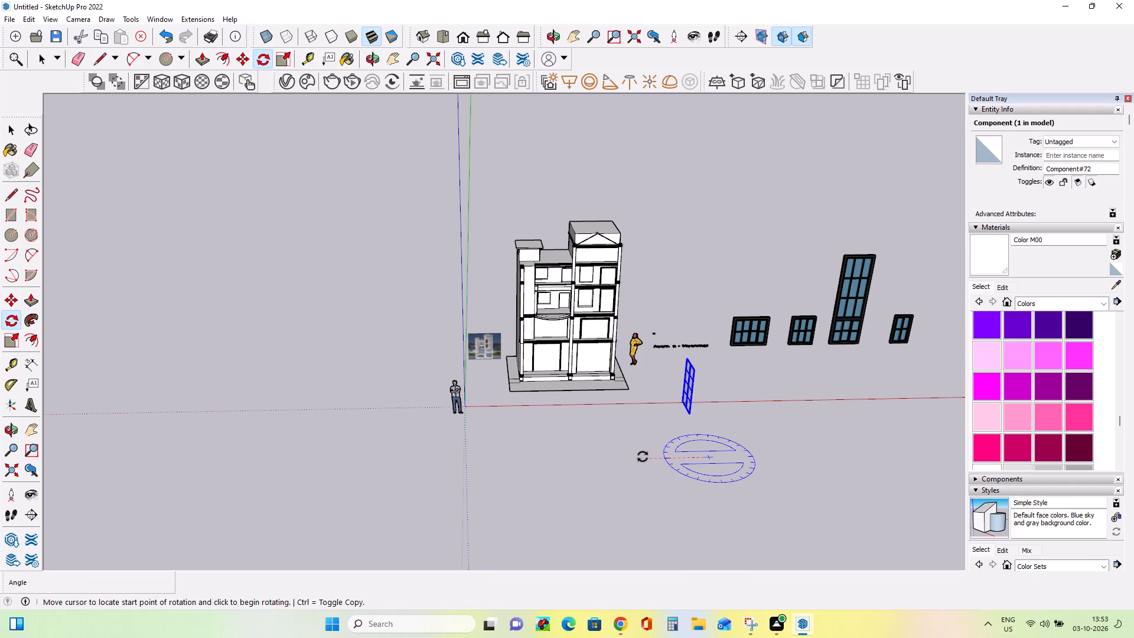
{"action": "left_click", "coordinate": [643, 457]}
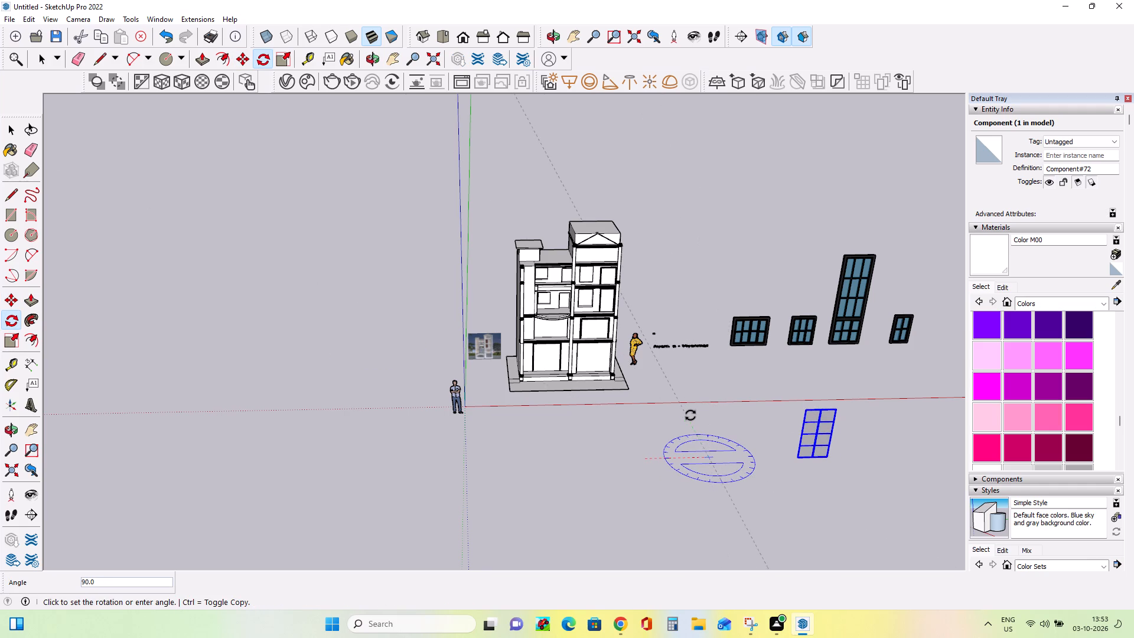
{"action": "left_click", "coordinate": [690, 415]}
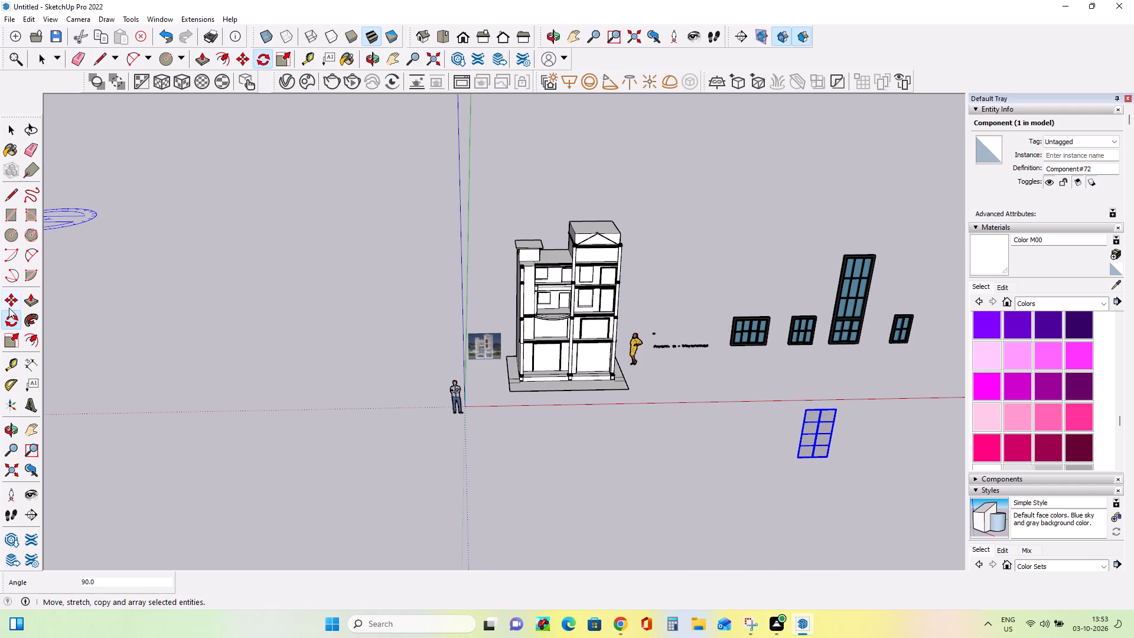
Move the window by its lower corner to the bottom-left corner of the second-storey opening beneath the curved balcony.
{"action": "left_click", "coordinate": [9, 304]}
{"action": "left_click", "coordinate": [798, 458]}
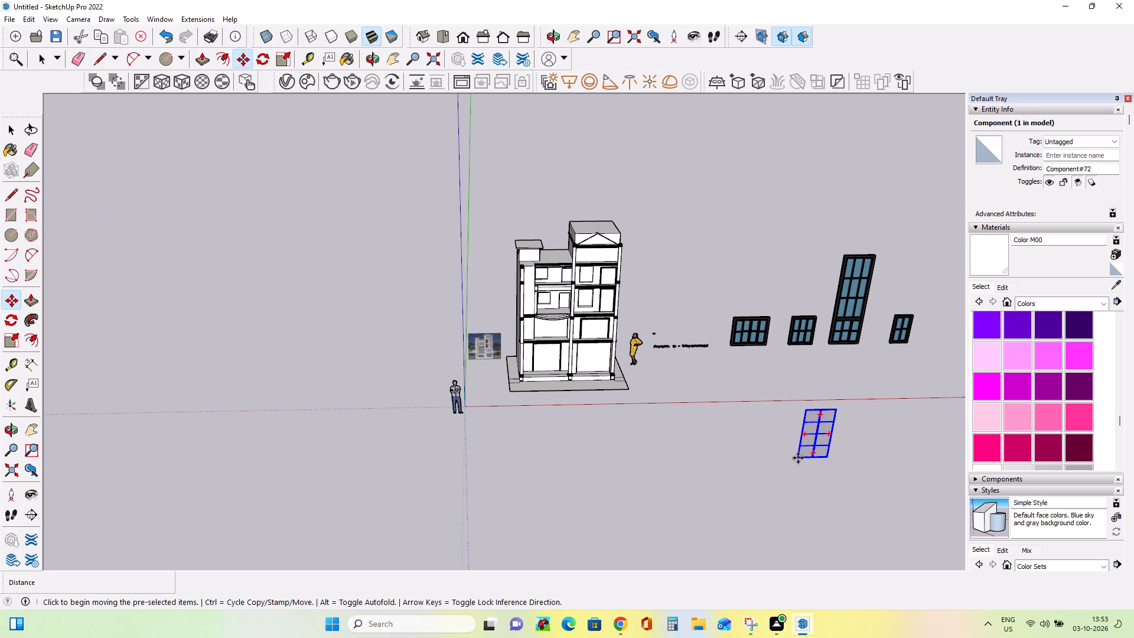
{"action": "scroll", "coordinate": [536, 338], "scroll_direction": "up", "scroll_amount": 9}
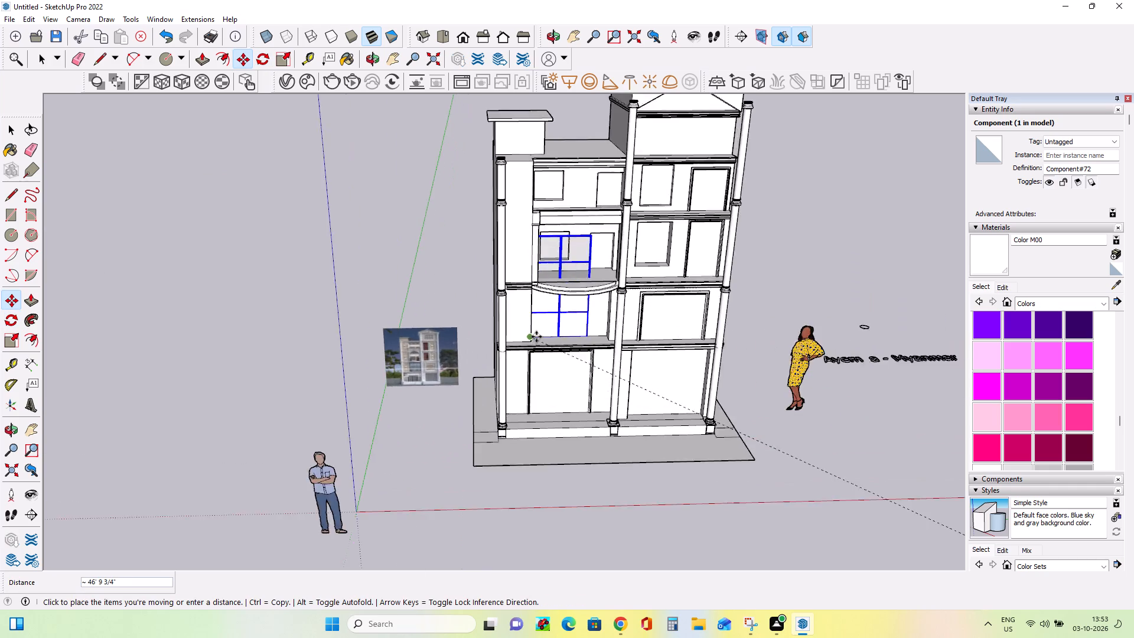
{"action": "scroll", "coordinate": [536, 337], "scroll_direction": "up", "scroll_amount": 4}
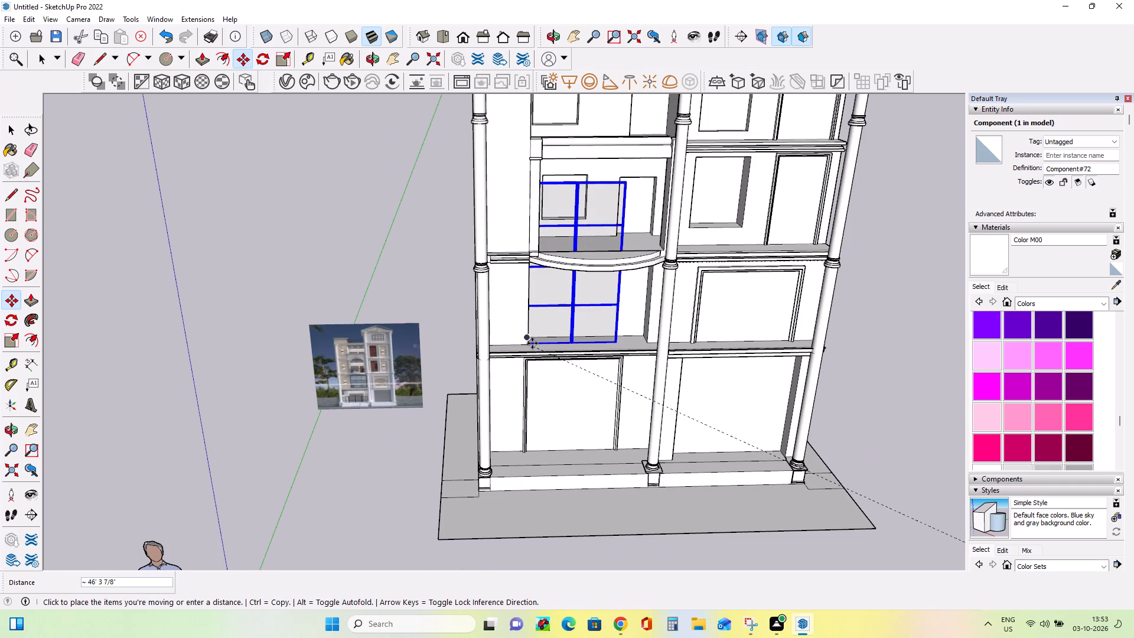
{"action": "left_click", "coordinate": [532, 345]}
Scale the window's width and height to fill the second-storey opening beneath the curved balcony.
{"action": "middle_click_drag", "start_coordinate": [623, 321], "coordinate": [604, 330]}
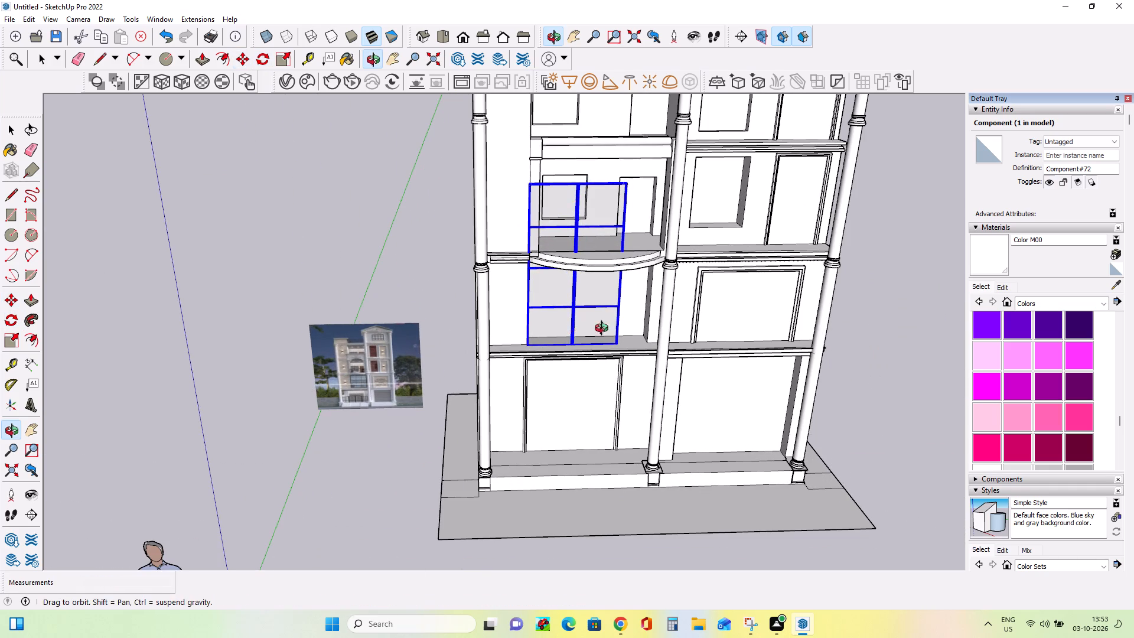
{"action": "middle_click_drag", "start_coordinate": [604, 330], "coordinate": [513, 326]}
{"action": "scroll", "coordinate": [543, 304], "scroll_direction": "up", "scroll_amount": 1}
{"action": "left_click", "coordinate": [14, 315]}
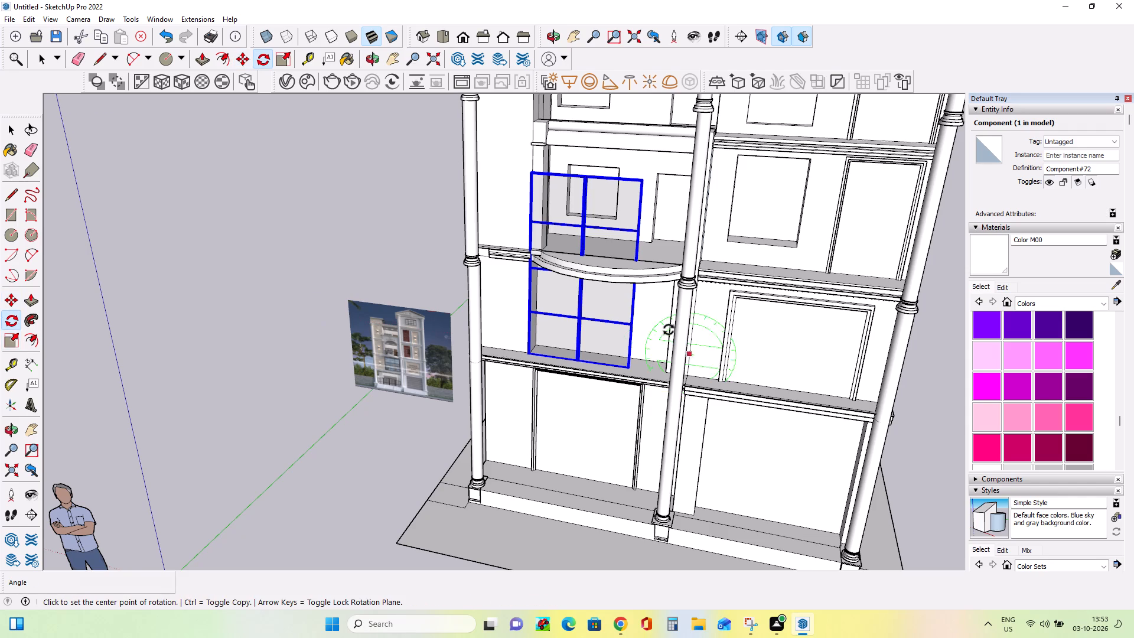
{"action": "left_click", "coordinate": [9, 344]}
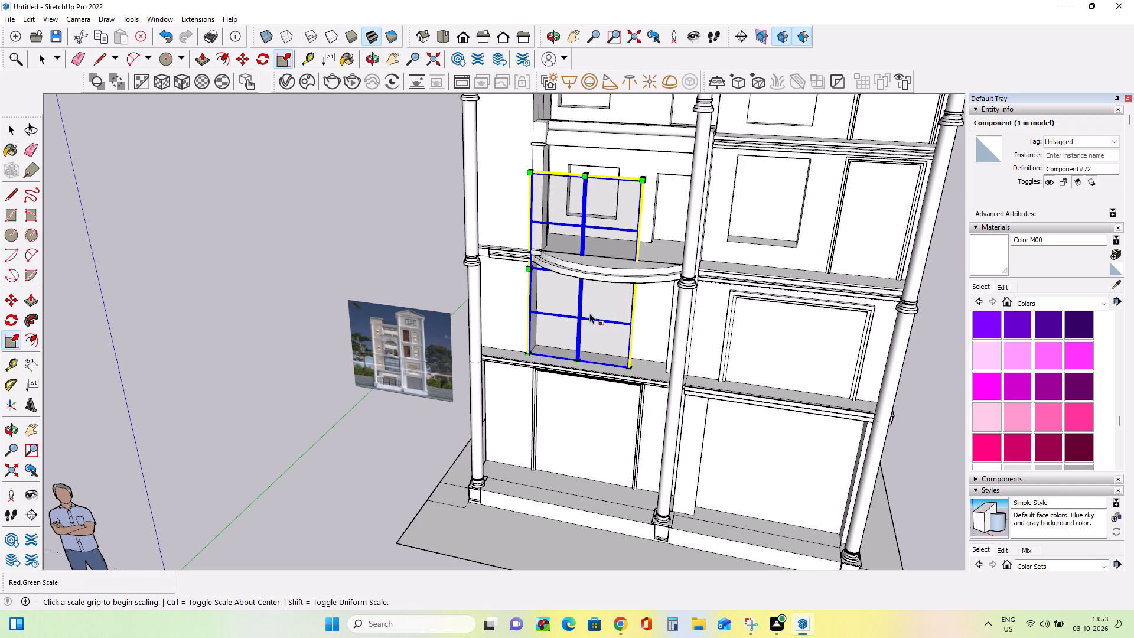
{"action": "middle_click_drag", "start_coordinate": [642, 278], "coordinate": [617, 167]}
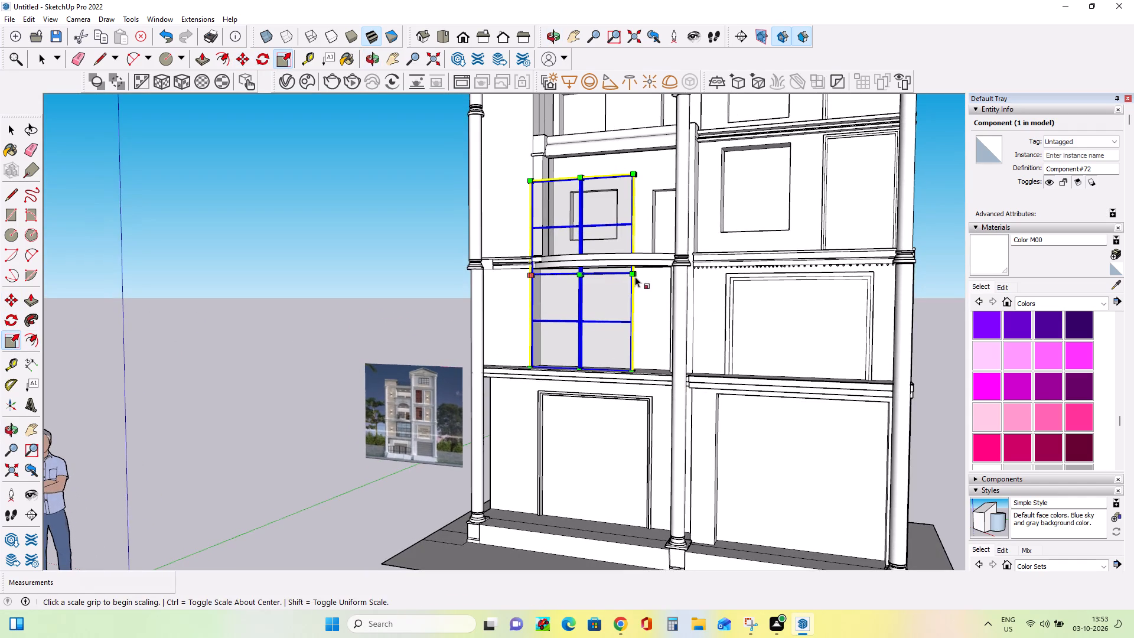
{"action": "left_click", "coordinate": [633, 272]}
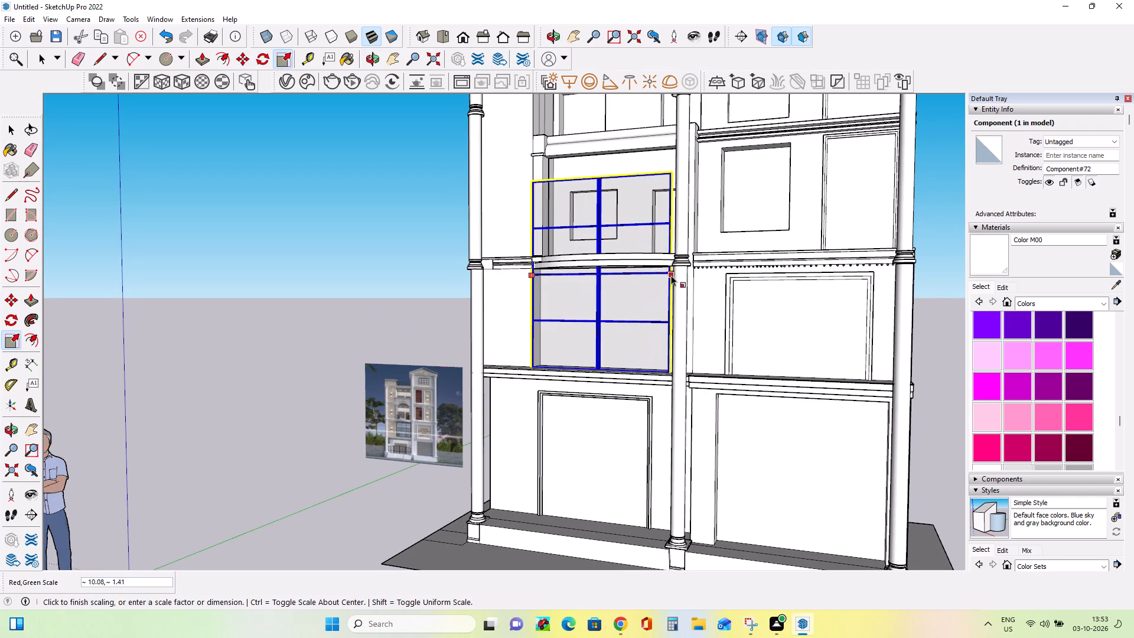
{"action": "double_click", "coordinate": [668, 276]}
{"action": "middle_click_drag", "start_coordinate": [543, 273], "coordinate": [681, 328]}
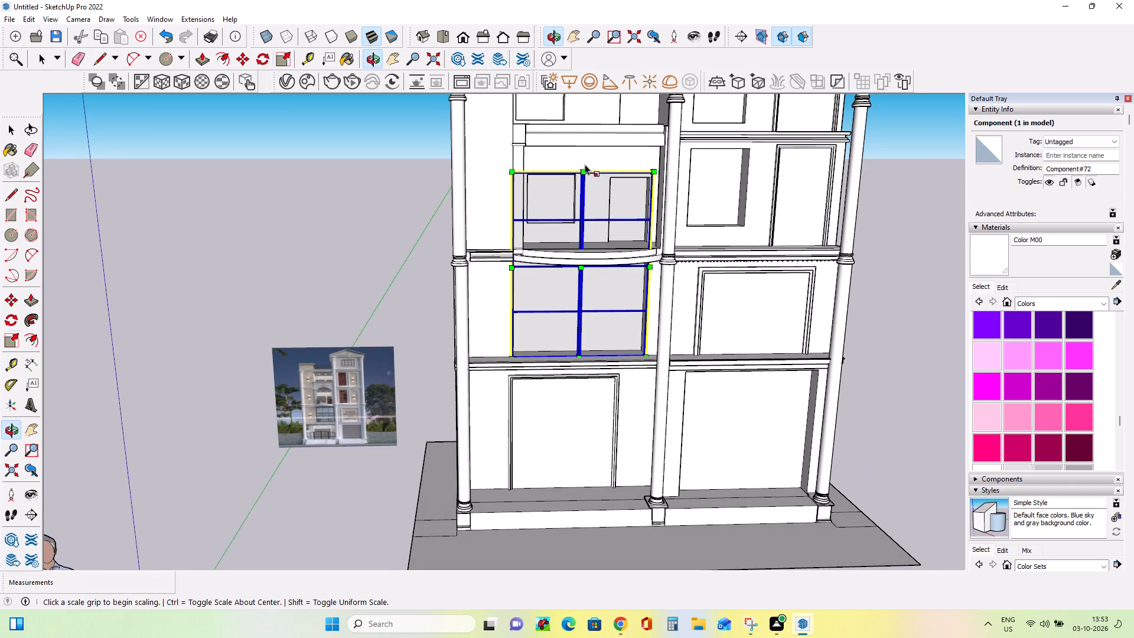
{"action": "middle_click_drag", "start_coordinate": [586, 168], "coordinate": [610, 302]}
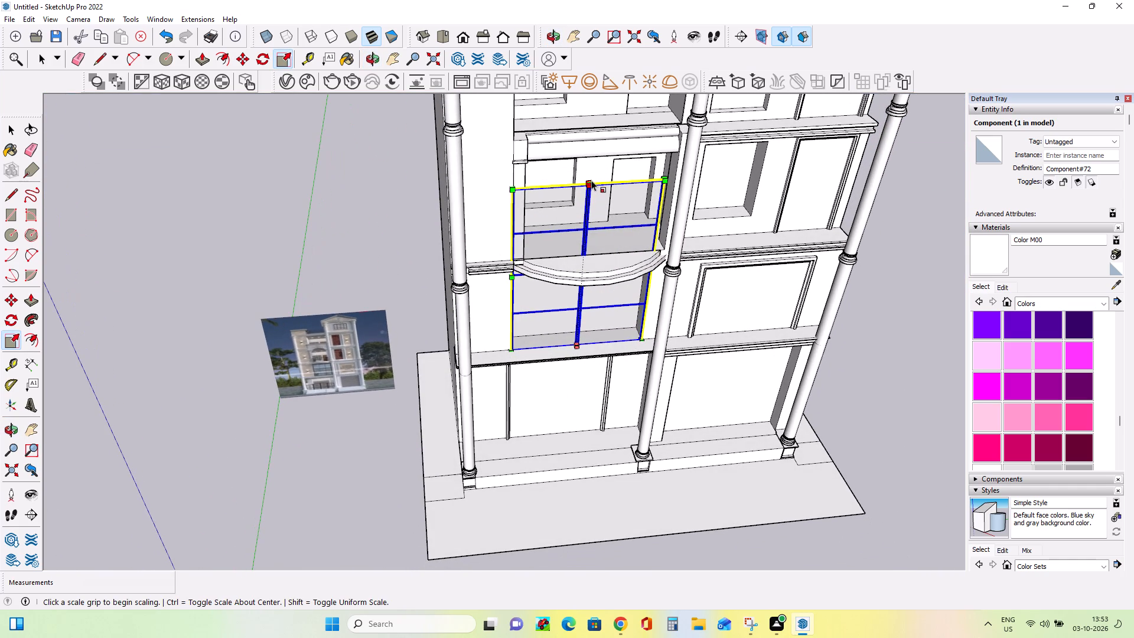
{"action": "left_click", "coordinate": [589, 181]}
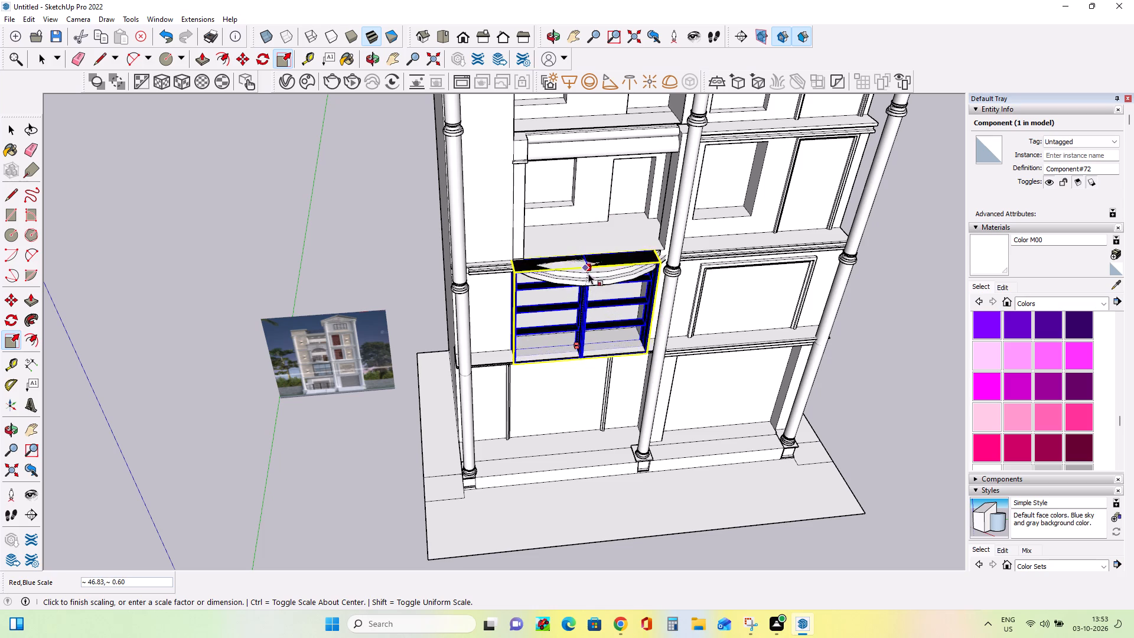
{"action": "left_click", "coordinate": [589, 262]}
Reduce the window's depth with a red-axis scale of about 0.14 and clear the selection.
{"action": "middle_click_drag", "start_coordinate": [599, 328], "coordinate": [571, 248]}
{"action": "scroll", "coordinate": [596, 326], "scroll_direction": "up", "scroll_amount": 5}
{"action": "left_click", "coordinate": [577, 301]}
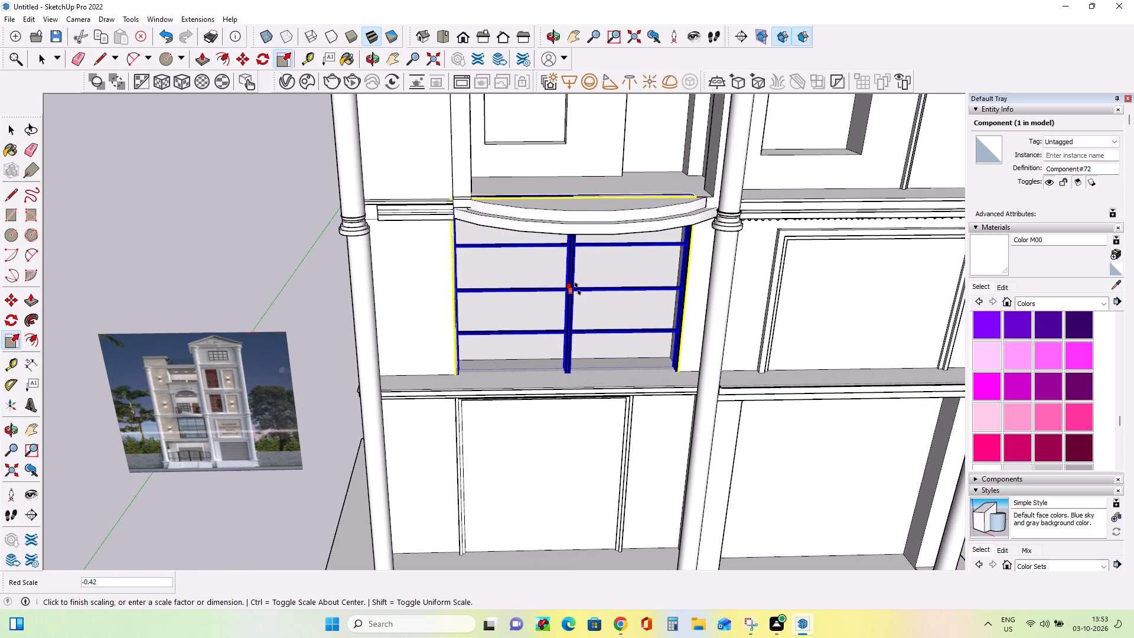
{"action": "left_click", "coordinate": [578, 291]}
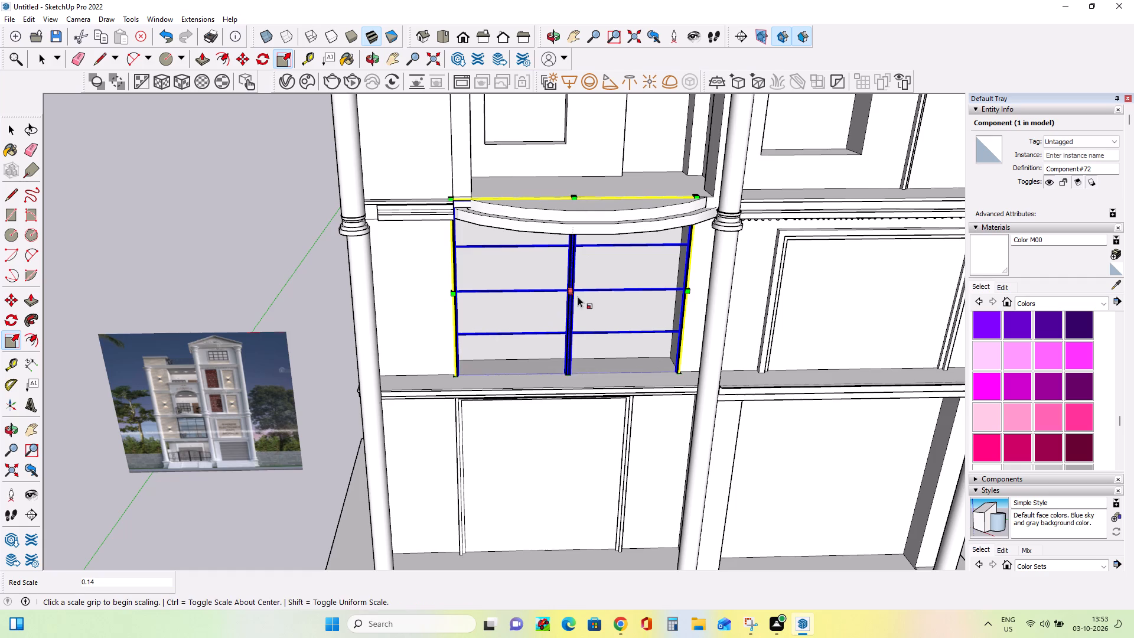
{"action": "middle_click_drag", "start_coordinate": [578, 299], "coordinate": [590, 190]}
{"action": "scroll", "coordinate": [597, 310], "scroll_direction": "up", "scroll_amount": 2}
{"action": "middle_click_drag", "start_coordinate": [603, 327], "coordinate": [599, 328]}
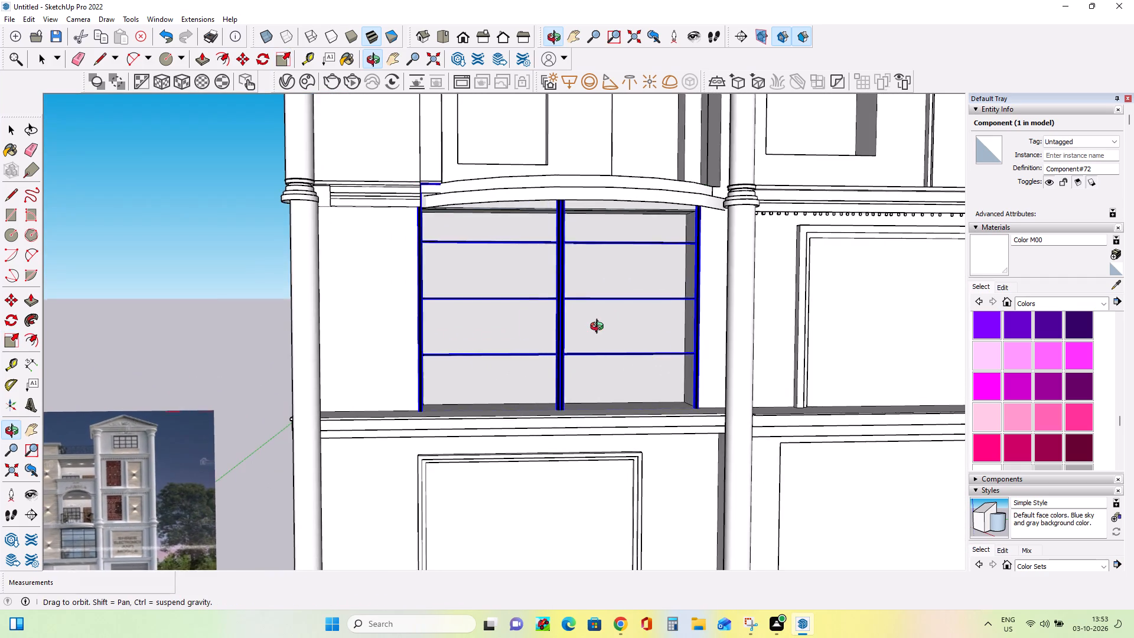
{"action": "middle_click_drag", "start_coordinate": [599, 328], "coordinate": [603, 362]}
{"action": "left_click", "coordinate": [12, 123]}
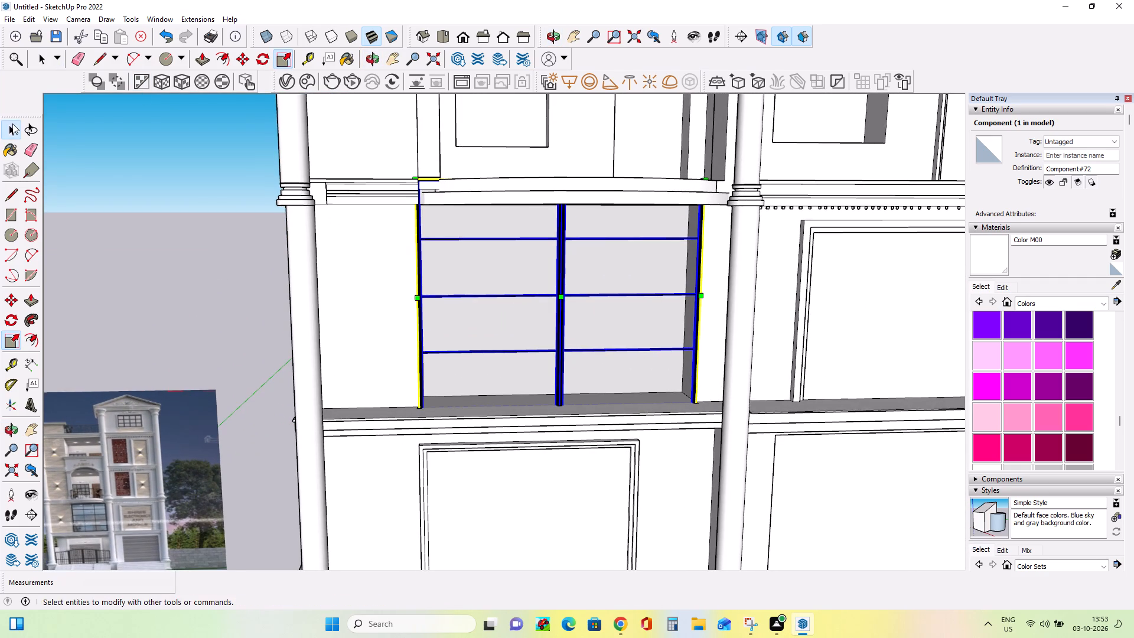
{"action": "left_click", "coordinate": [126, 168]}
Move the thinned window up to the lower-left corner of the small third-storey window opening above the curved balcony.
{"action": "scroll", "coordinate": [275, 231], "scroll_direction": "down", "scroll_amount": 9}
{"action": "middle_click_drag", "start_coordinate": [359, 274], "coordinate": [361, 304]}
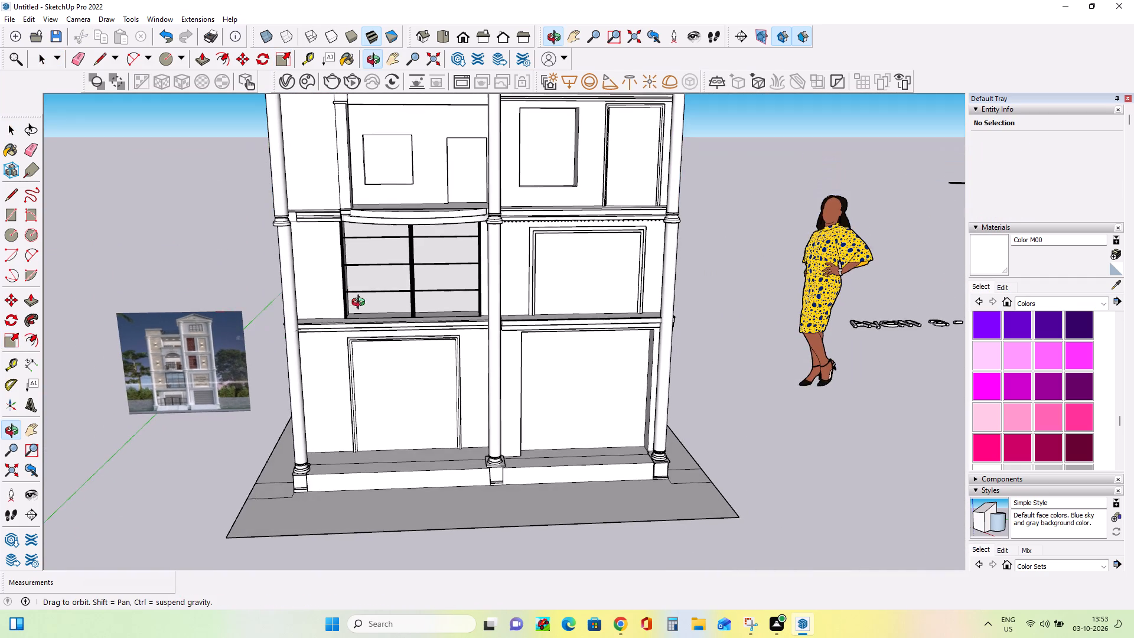
{"action": "middle_click_drag", "start_coordinate": [361, 304], "coordinate": [361, 308]}
{"action": "scroll", "coordinate": [444, 262], "scroll_direction": "down", "scroll_amount": 4}
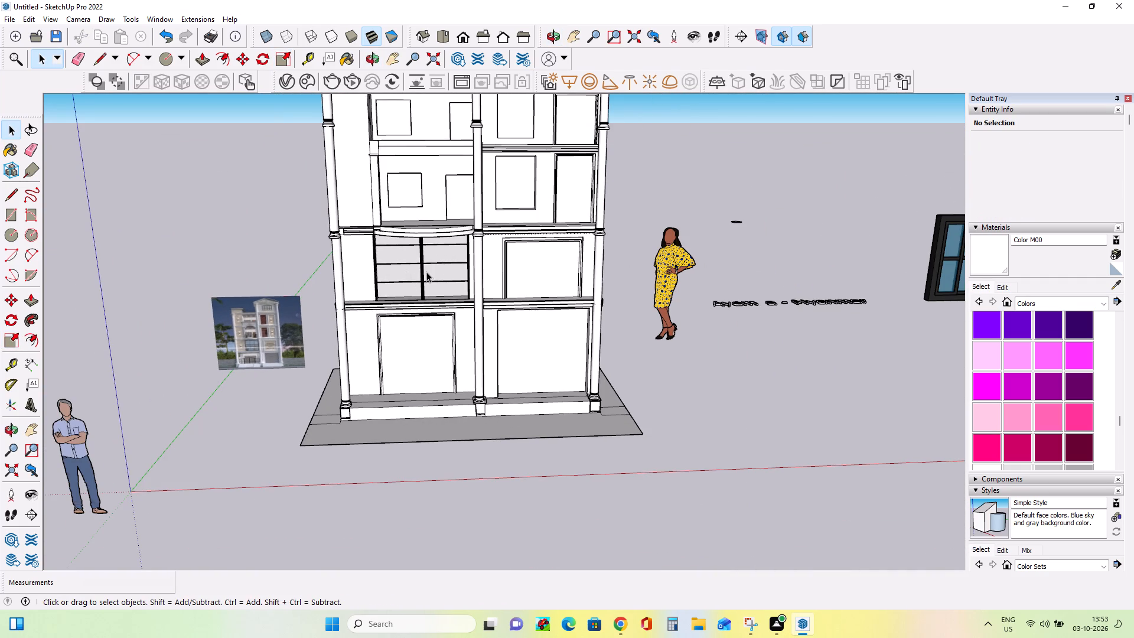
{"action": "middle_click_drag", "start_coordinate": [427, 272], "coordinate": [443, 308]}
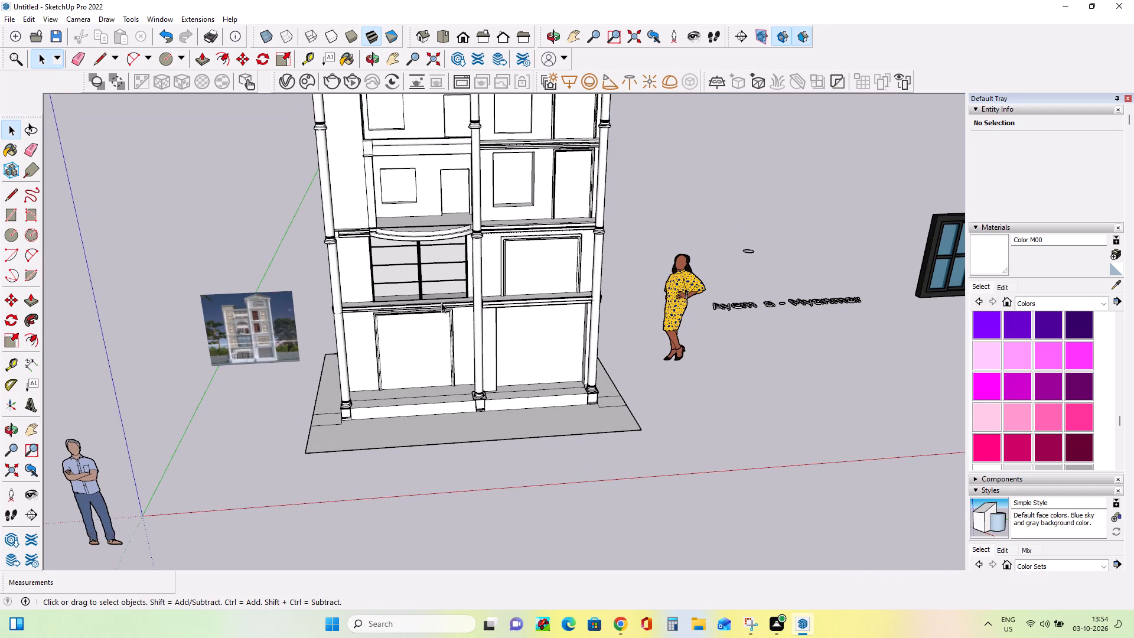
{"action": "left_click", "coordinate": [414, 261]}
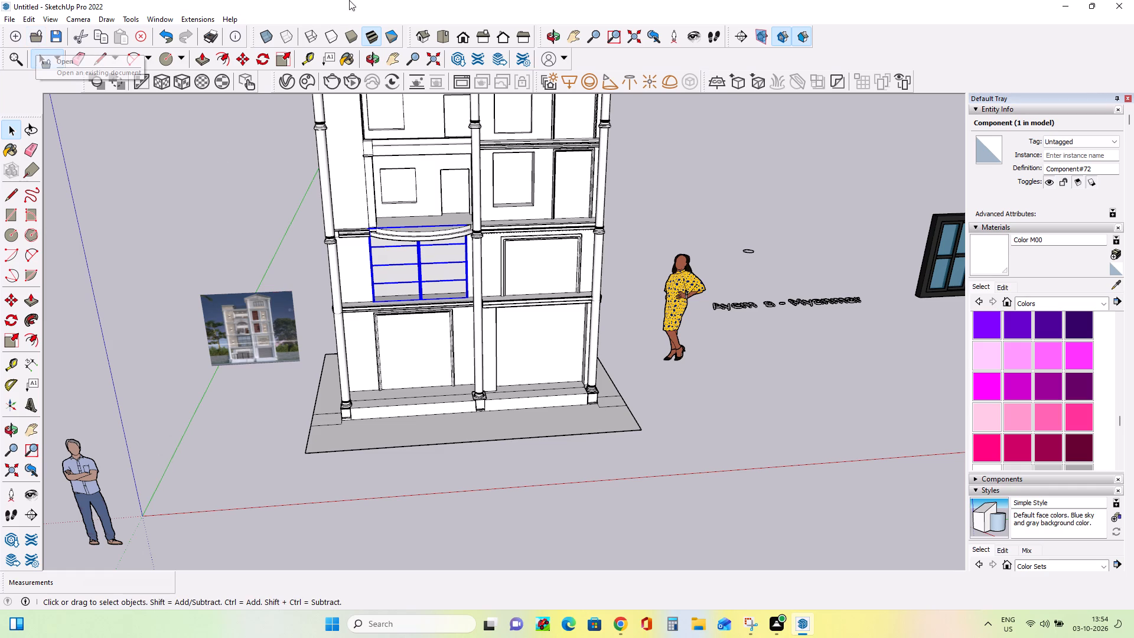
{"action": "left_click", "coordinate": [415, 277]}
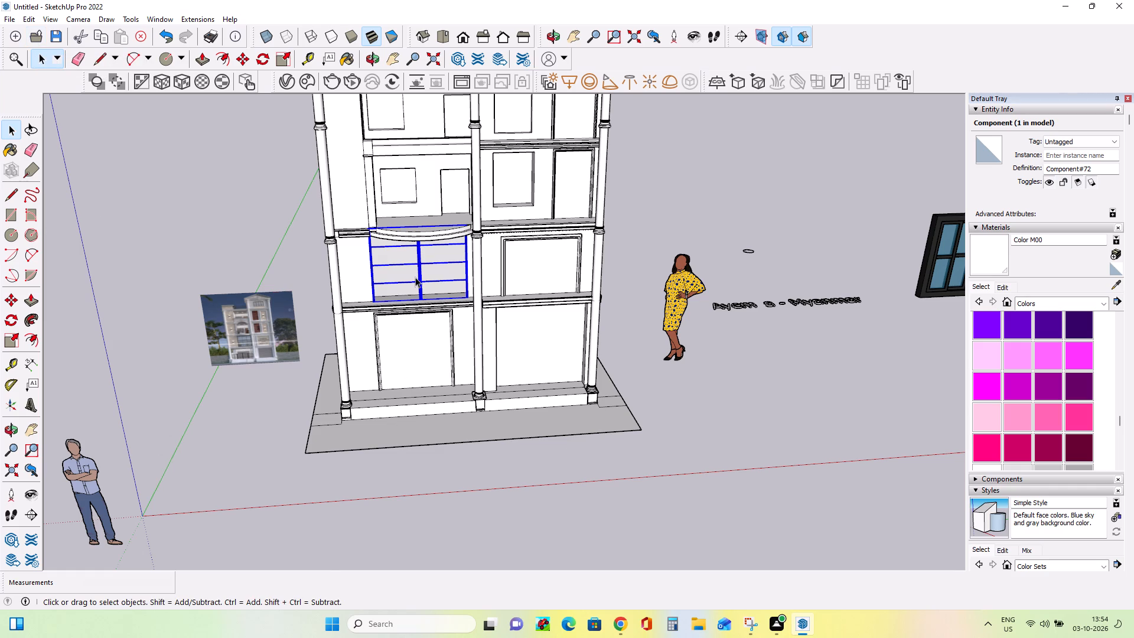
{"action": "left_click", "coordinate": [12, 301]}
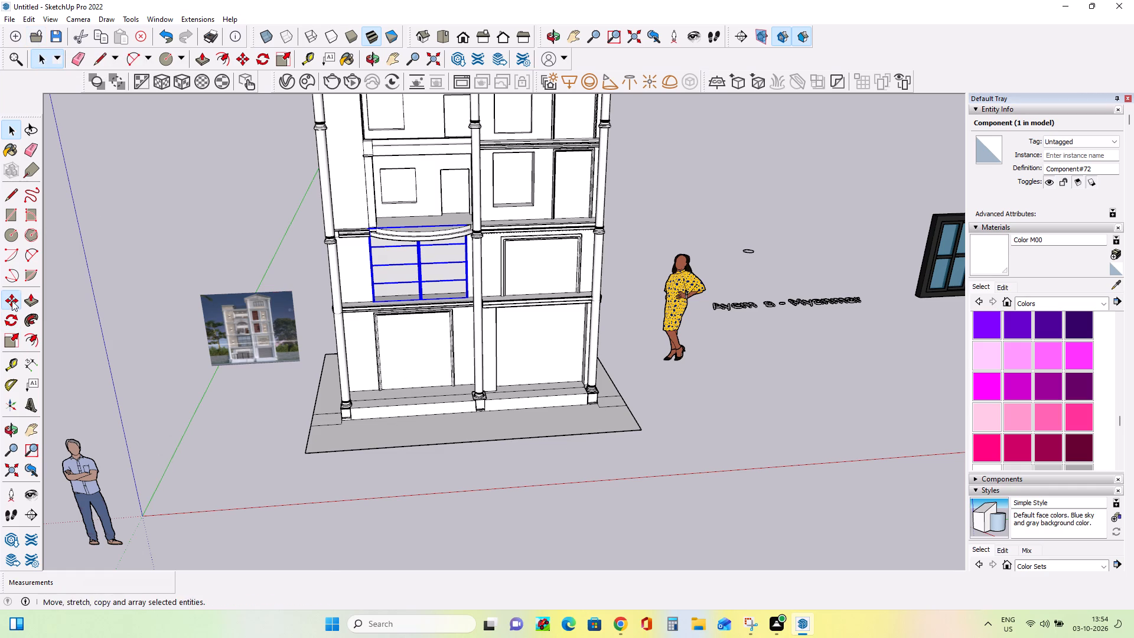
{"action": "left_click", "coordinate": [375, 301]}
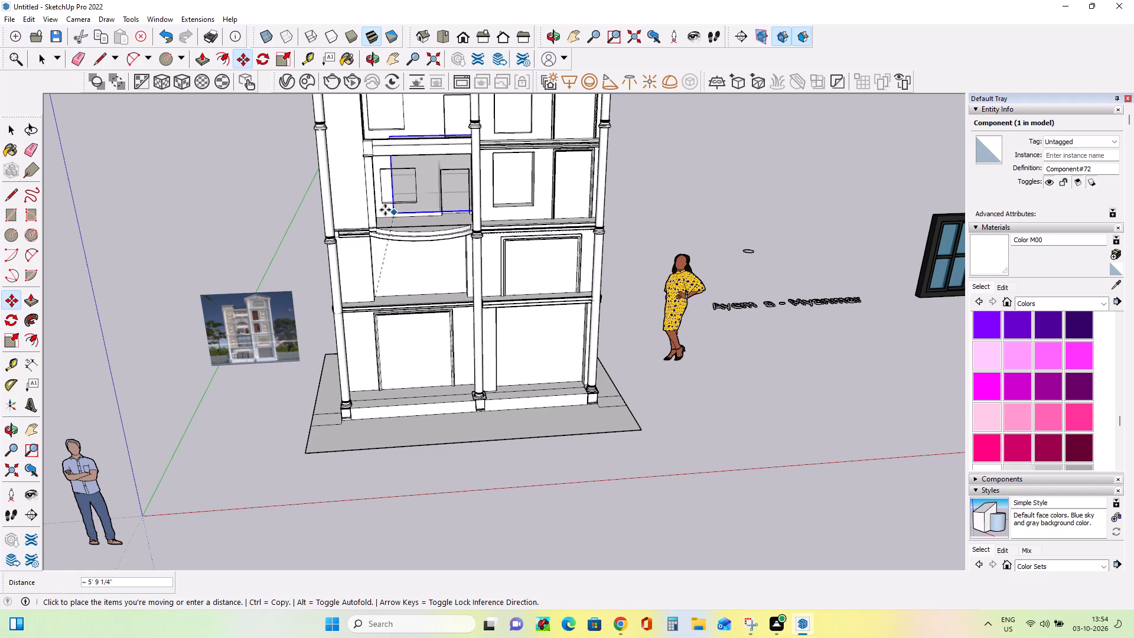
{"action": "left_click", "coordinate": [384, 203]}
Scale the window uniformly to about 0.5, and adjust its width and height to fit the small third-storey opening.
{"action": "middle_click_drag", "start_coordinate": [407, 211], "coordinate": [337, 250]}
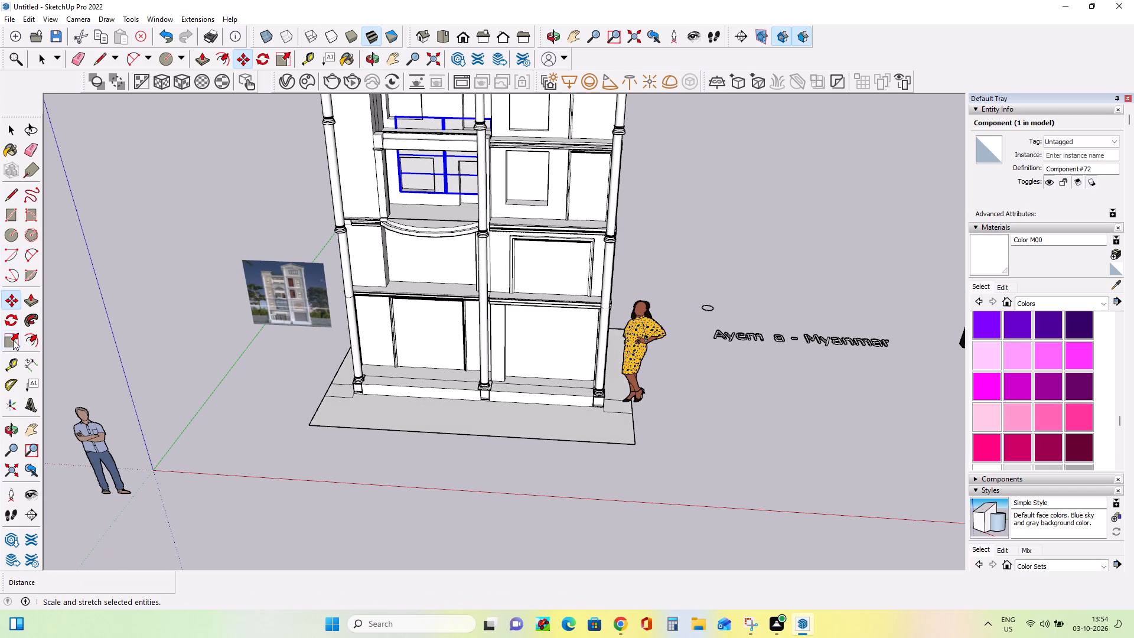
{"action": "left_click", "coordinate": [13, 340]}
{"action": "left_click", "coordinate": [488, 115]}
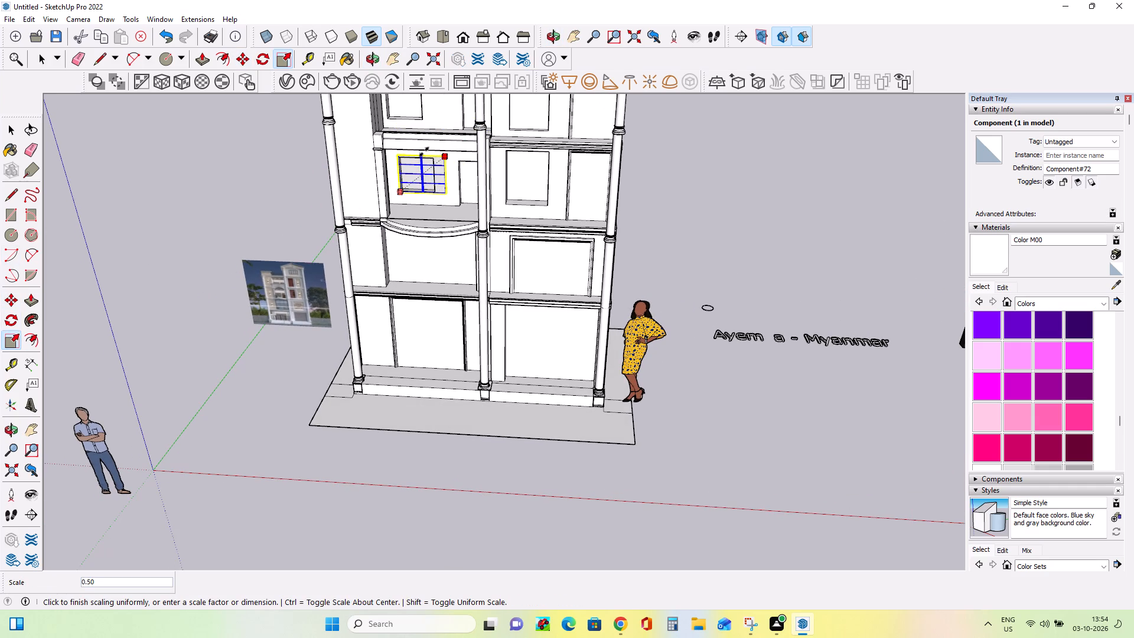
{"action": "left_click", "coordinate": [420, 153]}
{"action": "scroll", "coordinate": [411, 183], "scroll_direction": "up", "scroll_amount": 7}
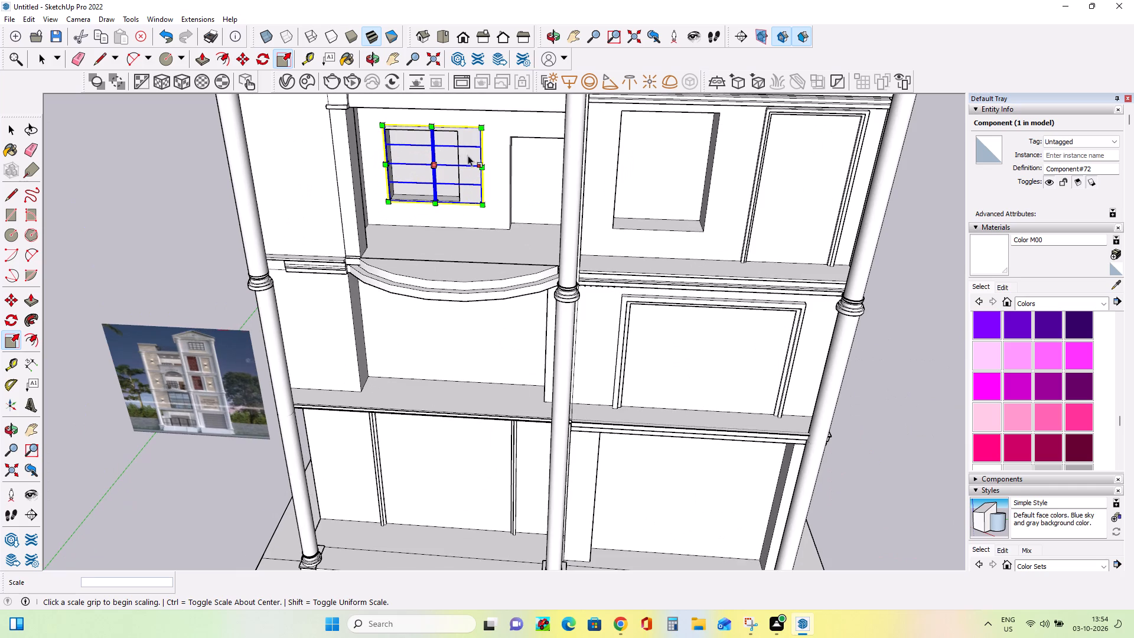
{"action": "left_click", "coordinate": [478, 164]}
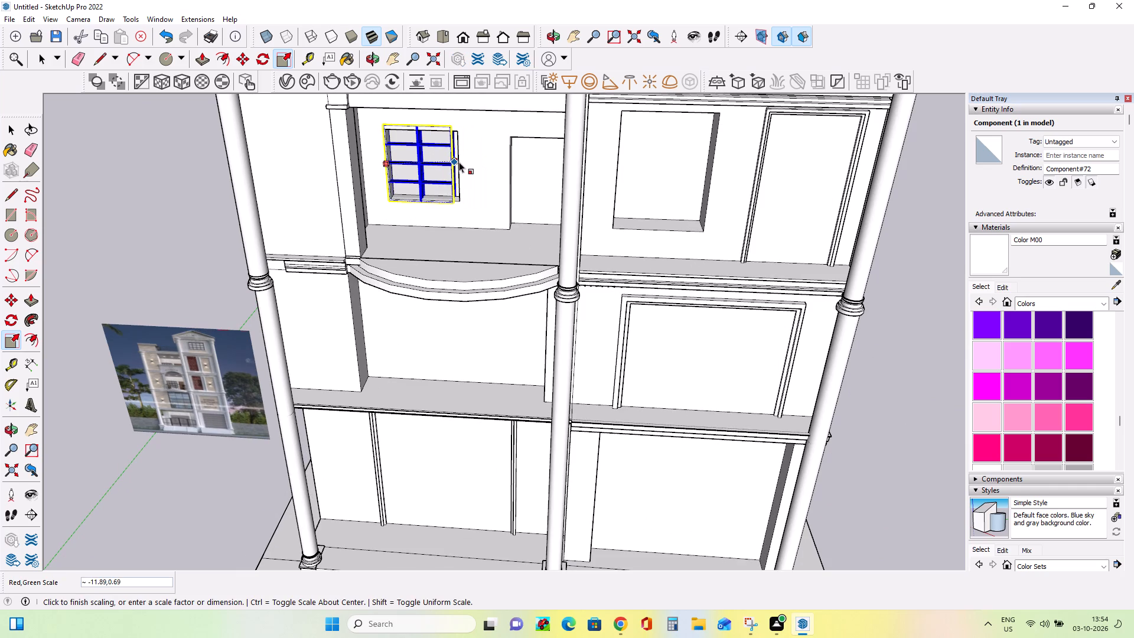
{"action": "left_click", "coordinate": [462, 162]}
{"action": "middle_click_drag", "start_coordinate": [415, 139], "coordinate": [431, 119]}
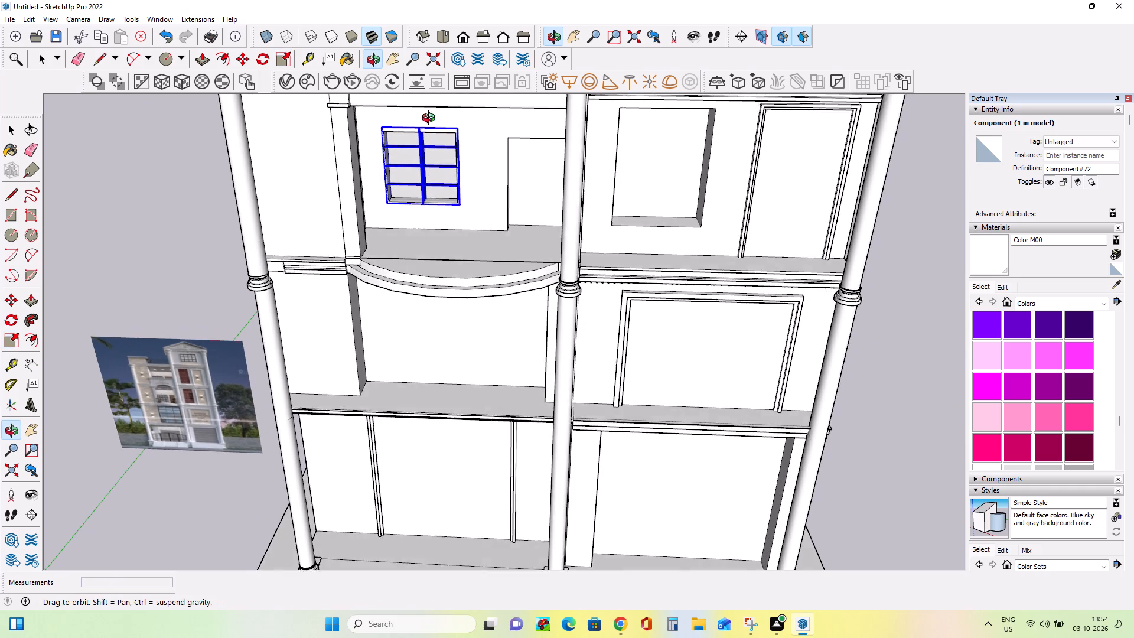
{"action": "middle_click_drag", "start_coordinate": [431, 119], "coordinate": [445, 107]}
{"action": "left_click", "coordinate": [417, 126]}
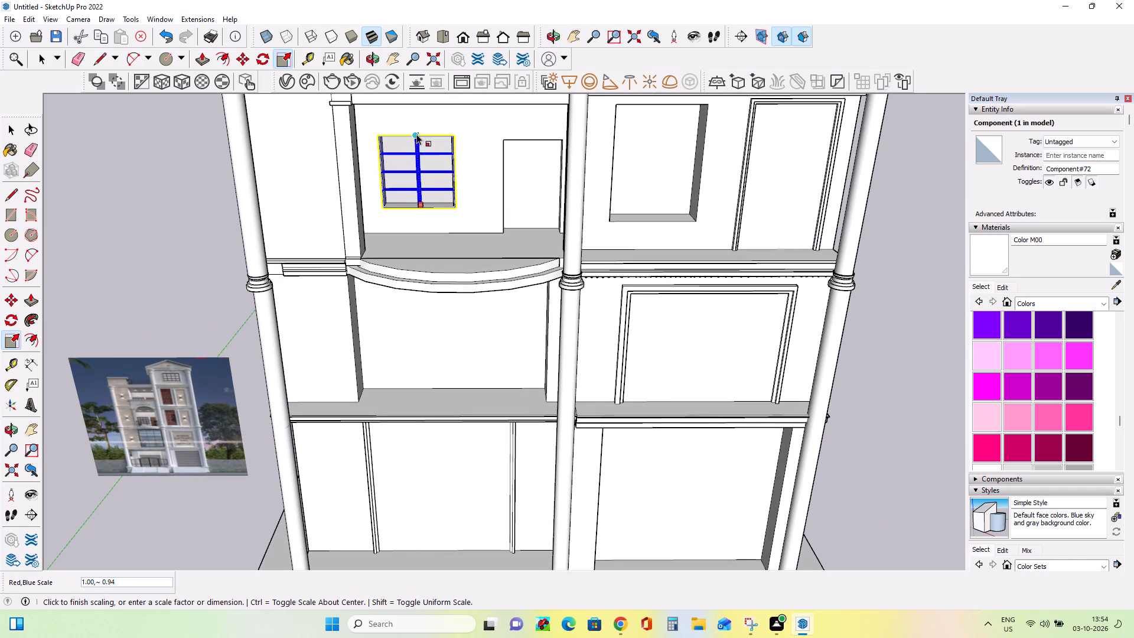
{"action": "left_click", "coordinate": [416, 134]}
Copy the fitted window by its lower-left corner up to the matching small window opening on the fourth storey.
{"action": "scroll", "coordinate": [436, 194], "scroll_direction": "down", "scroll_amount": 7}
{"action": "middle_click_drag", "start_coordinate": [442, 139], "coordinate": [447, 172]}
{"action": "left_click", "coordinate": [17, 301]}
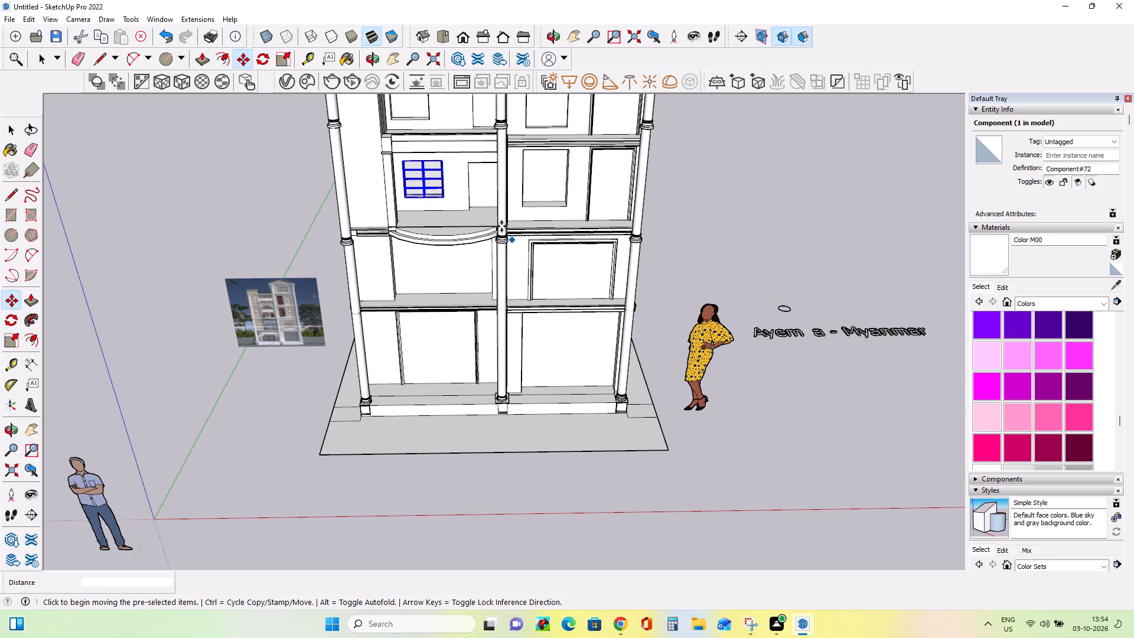
{"action": "left_click", "coordinate": [407, 197]}
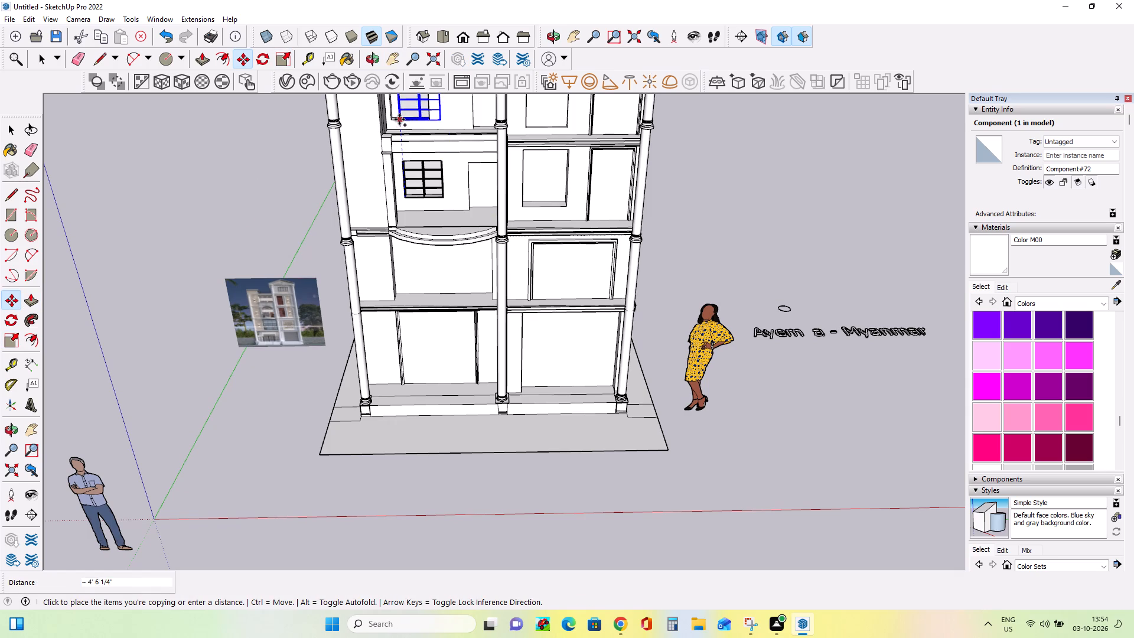
{"action": "left_click", "coordinate": [396, 122]}
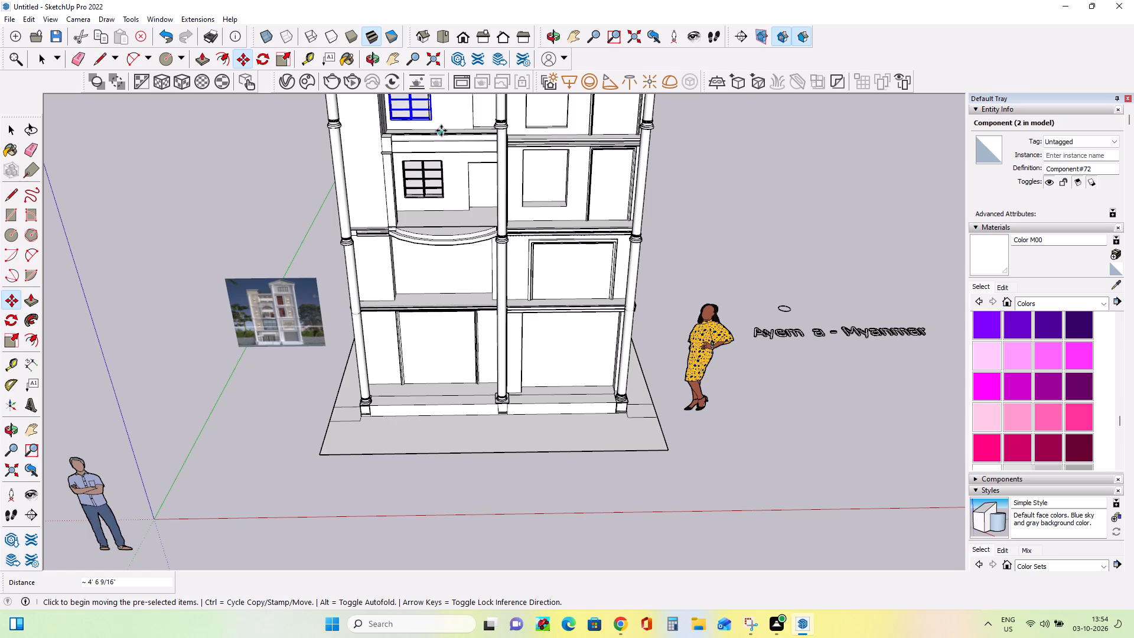
{"action": "scroll", "coordinate": [441, 131], "scroll_direction": "down", "scroll_amount": 7}
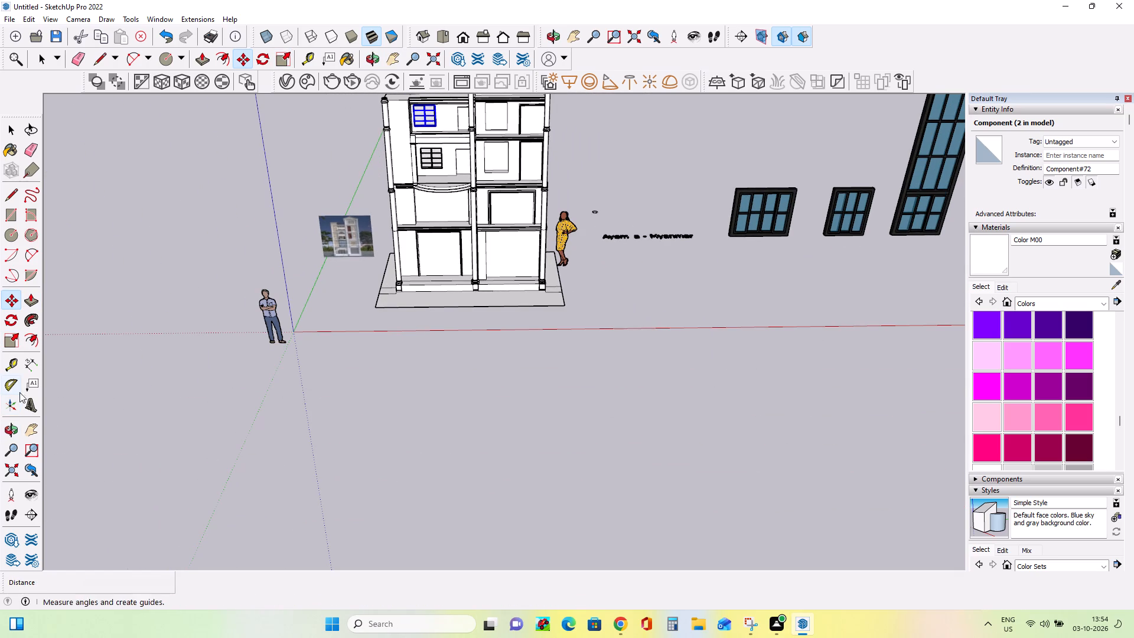
Narrow the copied fourth-storey window with a red-green scale of about 1.00, 0.95 to fit its opening, and clear the selection.
{"action": "left_click", "coordinate": [35, 427]}
{"action": "left_click", "coordinate": [499, 249]}
{"action": "left_click_drag", "start_coordinate": [501, 269], "coordinate": [482, 468]}
{"action": "left_click", "coordinate": [482, 468]}
{"action": "middle_click_drag", "start_coordinate": [413, 394], "coordinate": [411, 379]}
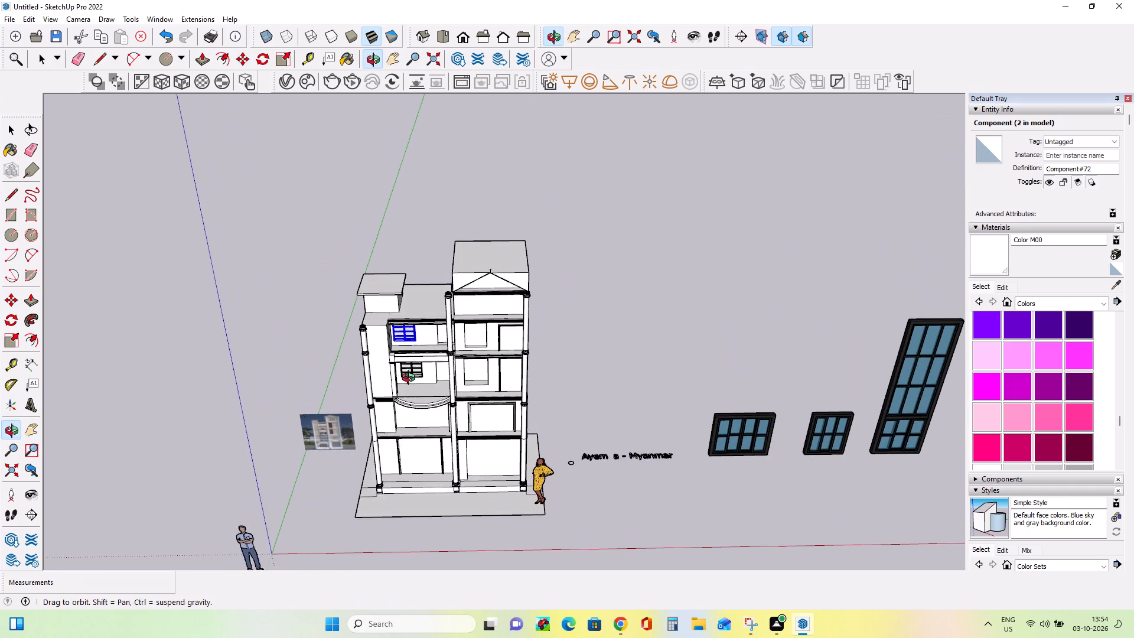
{"action": "middle_click_drag", "start_coordinate": [411, 379], "coordinate": [425, 330]}
{"action": "scroll", "coordinate": [415, 344], "scroll_direction": "up", "scroll_amount": 13}
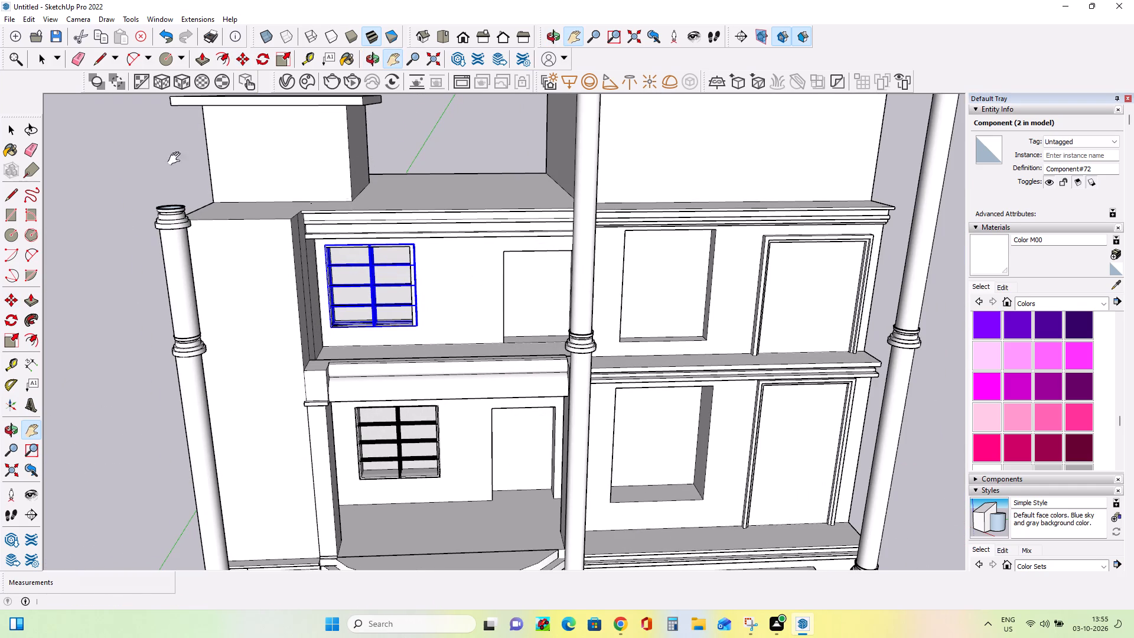
{"action": "left_click", "coordinate": [10, 342]}
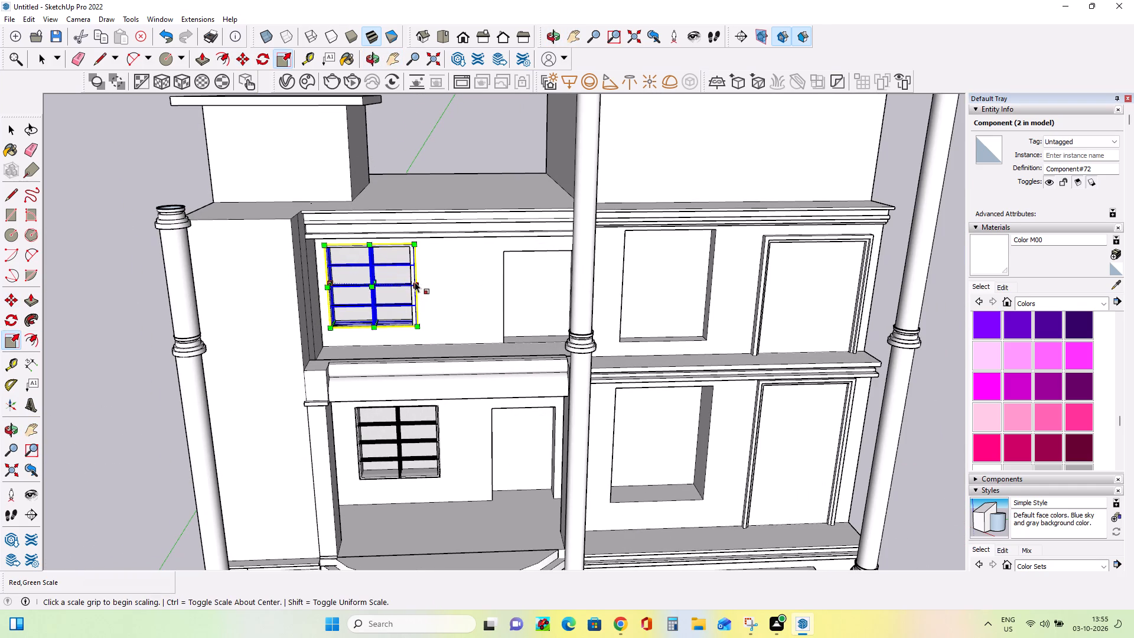
{"action": "left_click", "coordinate": [415, 282]}
{"action": "left_click", "coordinate": [409, 281]}
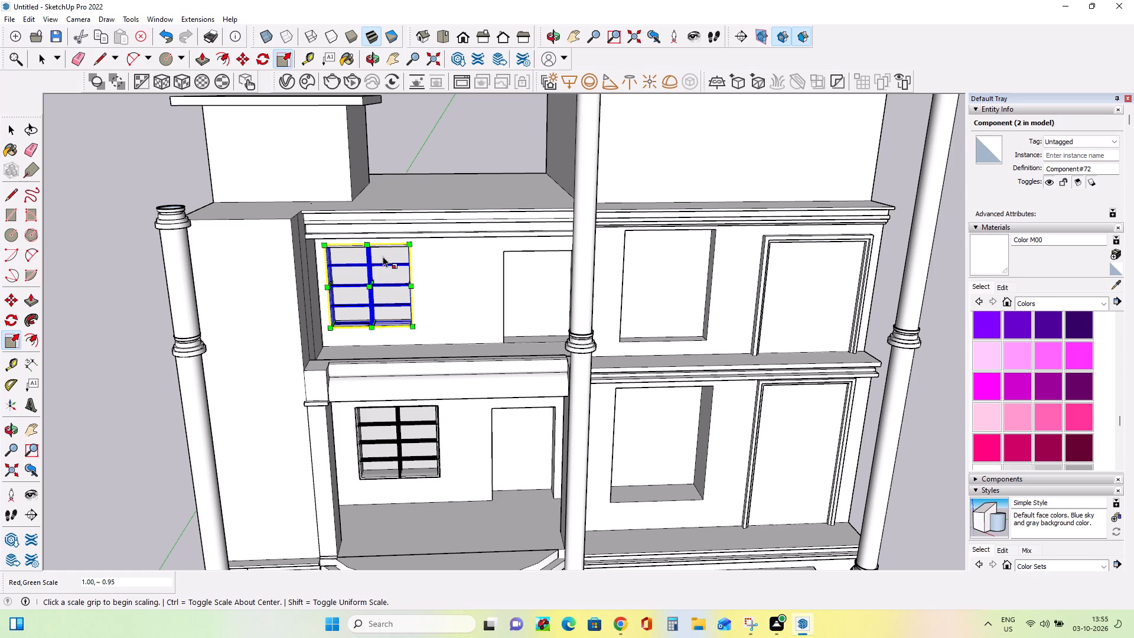
{"action": "scroll", "coordinate": [440, 352], "scroll_direction": "down", "scroll_amount": 8}
{"action": "middle_click_drag", "start_coordinate": [433, 448], "coordinate": [432, 447]}
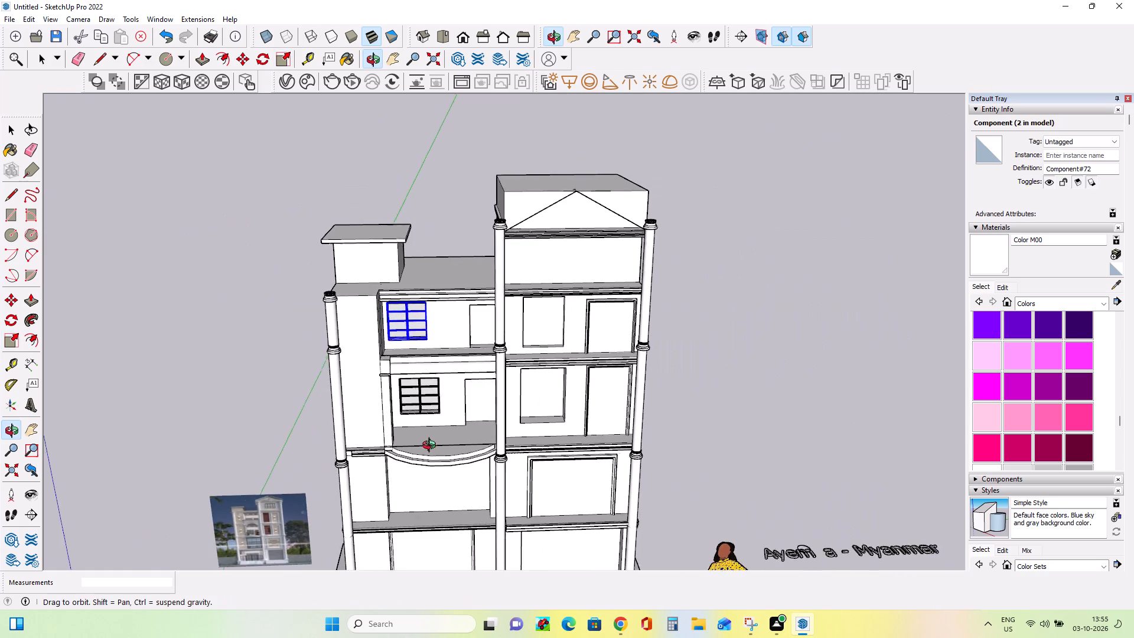
{"action": "middle_click_drag", "start_coordinate": [432, 447], "coordinate": [425, 388]}
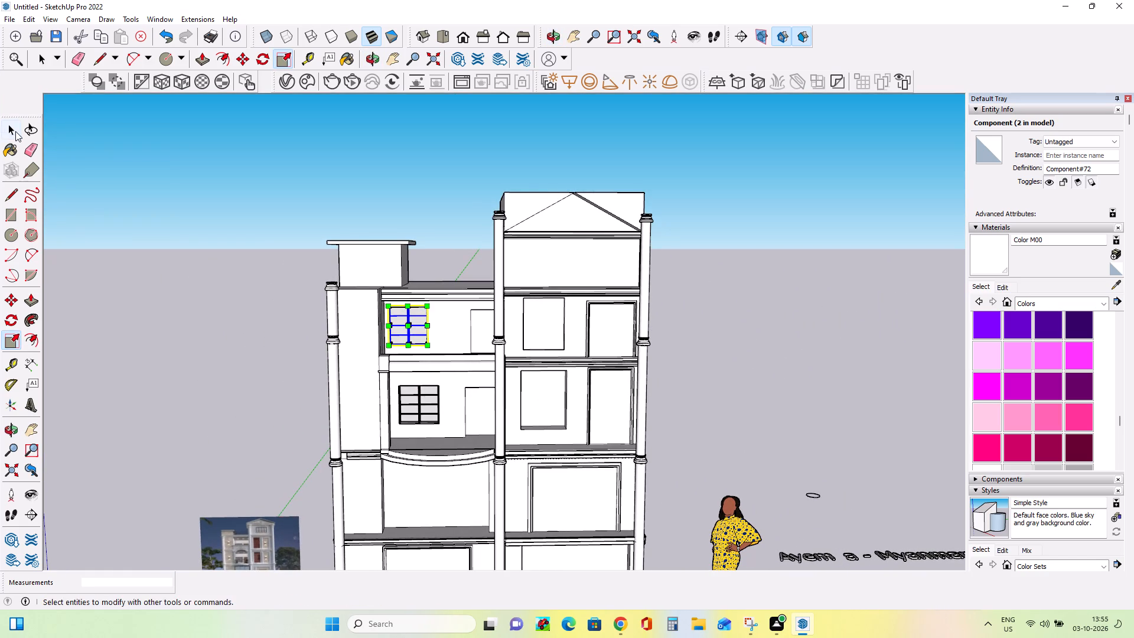
{"action": "left_click", "coordinate": [15, 131]}
{"action": "left_click", "coordinate": [258, 226]}
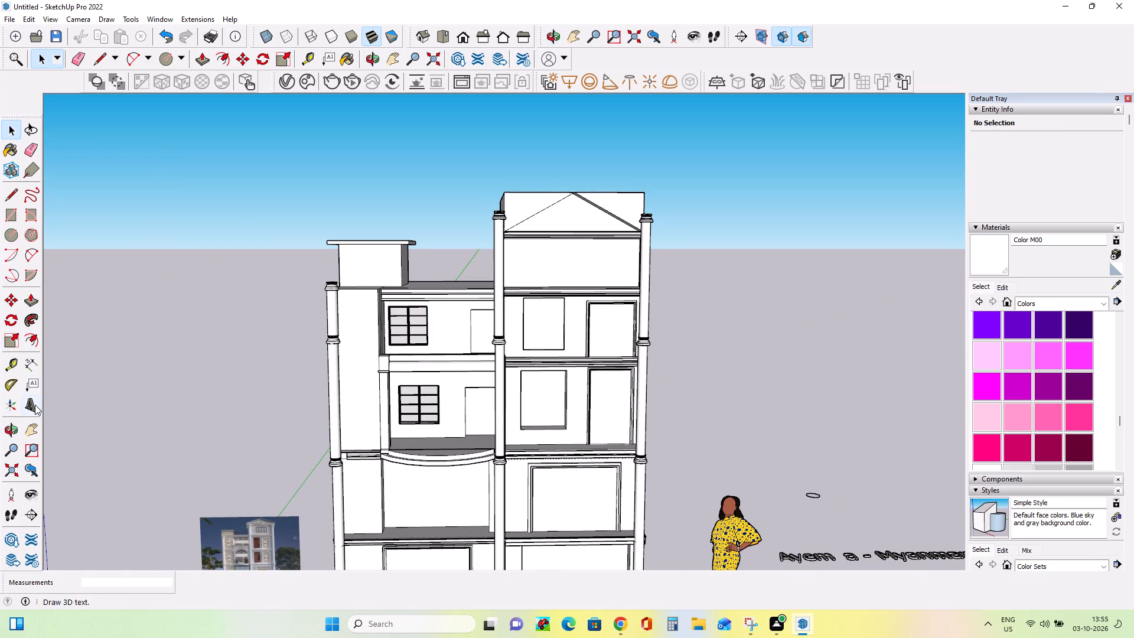
Move the tall three-column glass window from the row of spare windows to the facade's second-storey bay beneath the curved balcony.
{"action": "left_click", "coordinate": [29, 432]}
{"action": "left_click_drag", "start_coordinate": [269, 449], "coordinate": [71, 184]}
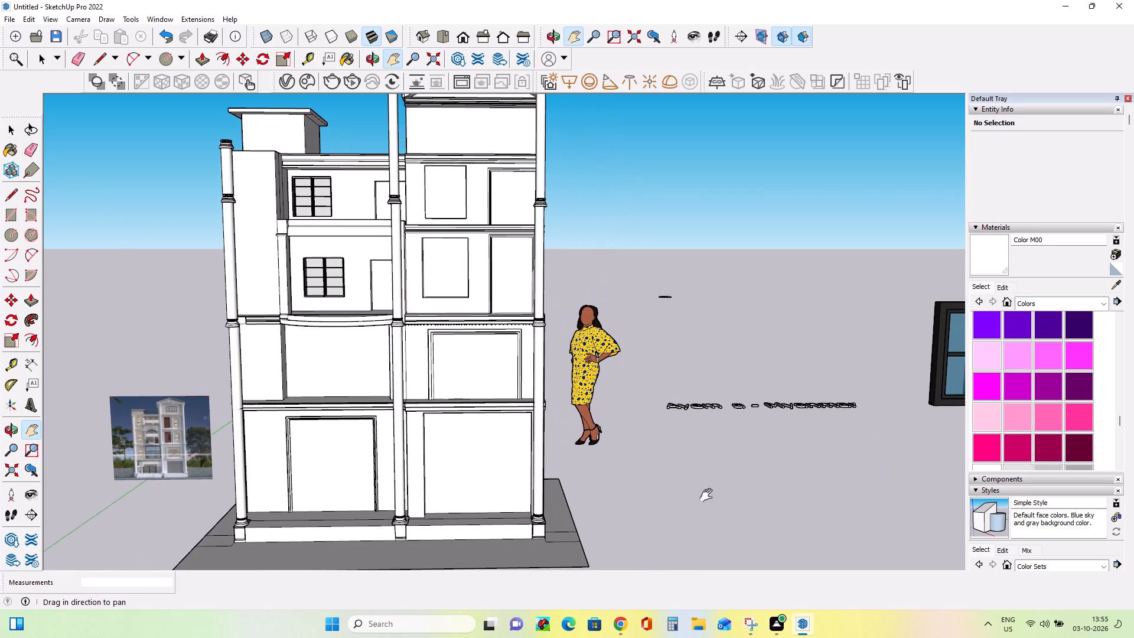
{"action": "left_click_drag", "start_coordinate": [145, 338], "coordinate": [136, 338]}
{"action": "left_click_drag", "start_coordinate": [671, 431], "coordinate": [513, 381]}
{"action": "left_click_drag", "start_coordinate": [383, 353], "coordinate": [187, 378]}
{"action": "left_click_drag", "start_coordinate": [164, 392], "coordinate": [118, 419]}
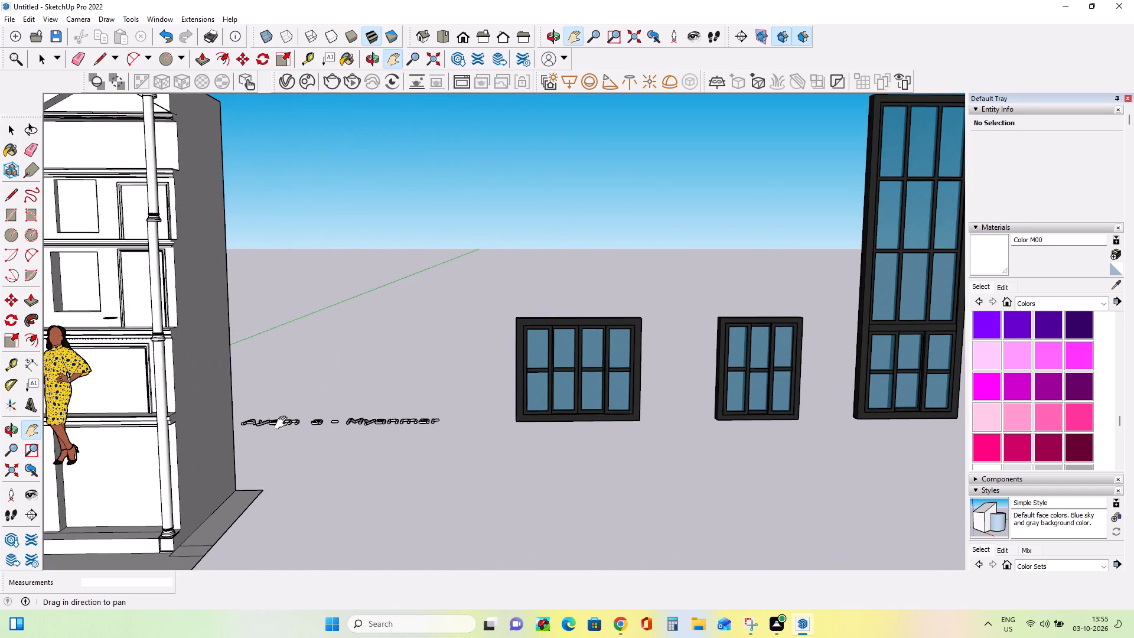
{"action": "left_click_drag", "start_coordinate": [697, 423], "coordinate": [468, 510]}
{"action": "left_click", "coordinate": [468, 510]}
{"action": "left_click", "coordinate": [683, 434]}
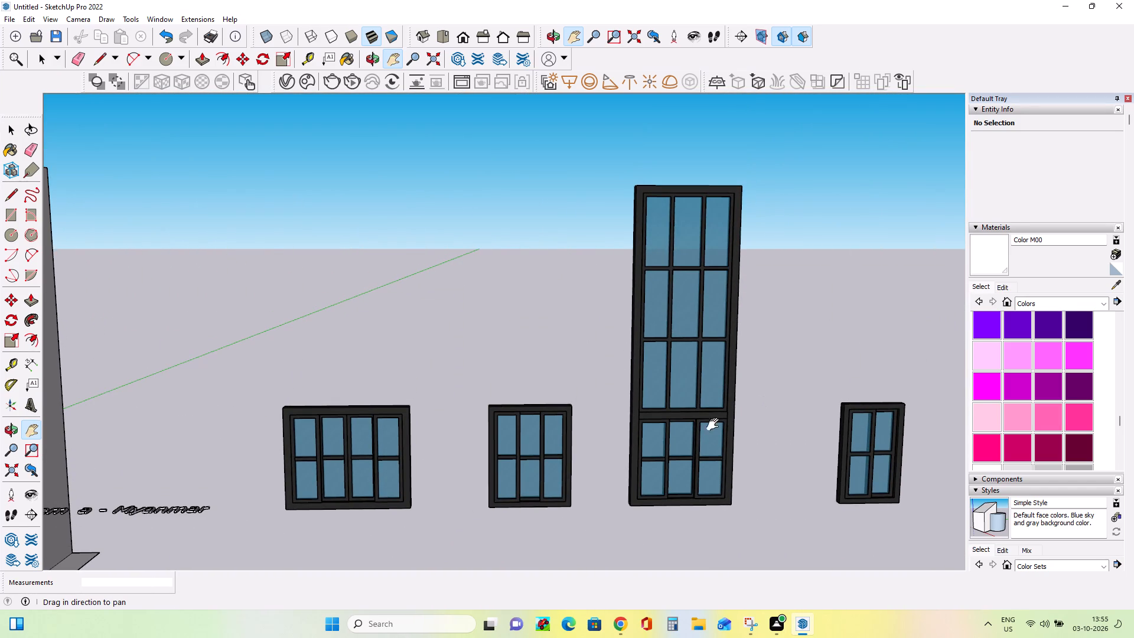
{"action": "left_click", "coordinate": [728, 439]}
{"action": "left_click", "coordinate": [15, 132]}
{"action": "left_click", "coordinate": [341, 427]}
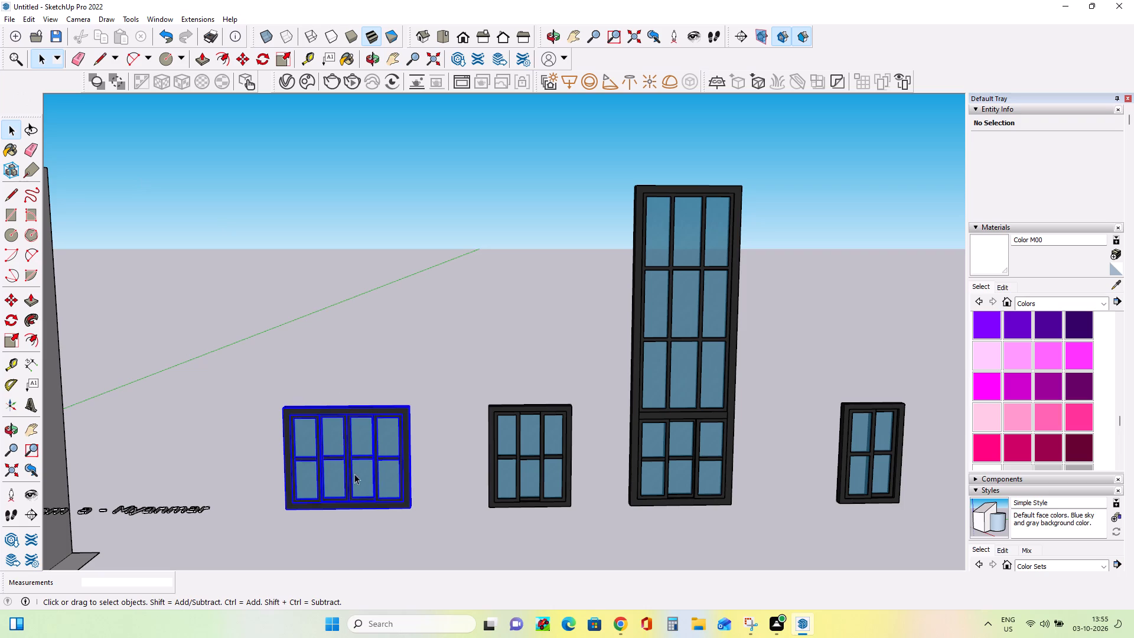
{"action": "left_click", "coordinate": [356, 474]}
{"action": "left_click", "coordinate": [514, 473]}
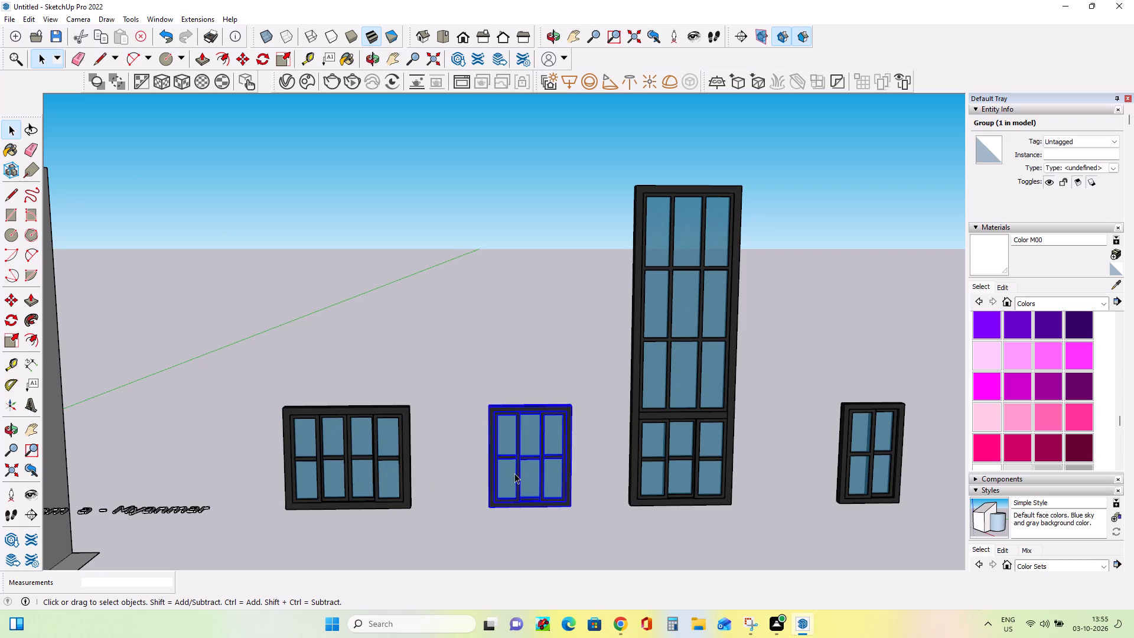
{"action": "left_click", "coordinate": [704, 470]}
{"action": "scroll", "coordinate": [760, 481], "scroll_direction": "down", "scroll_amount": 9}
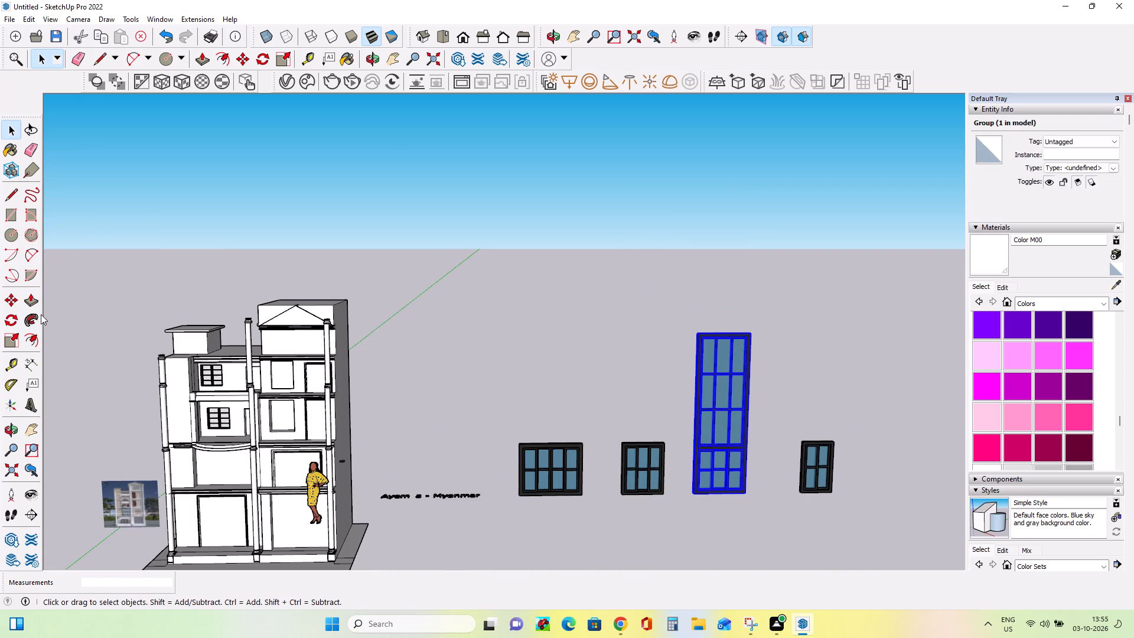
{"action": "left_click", "coordinate": [9, 304]}
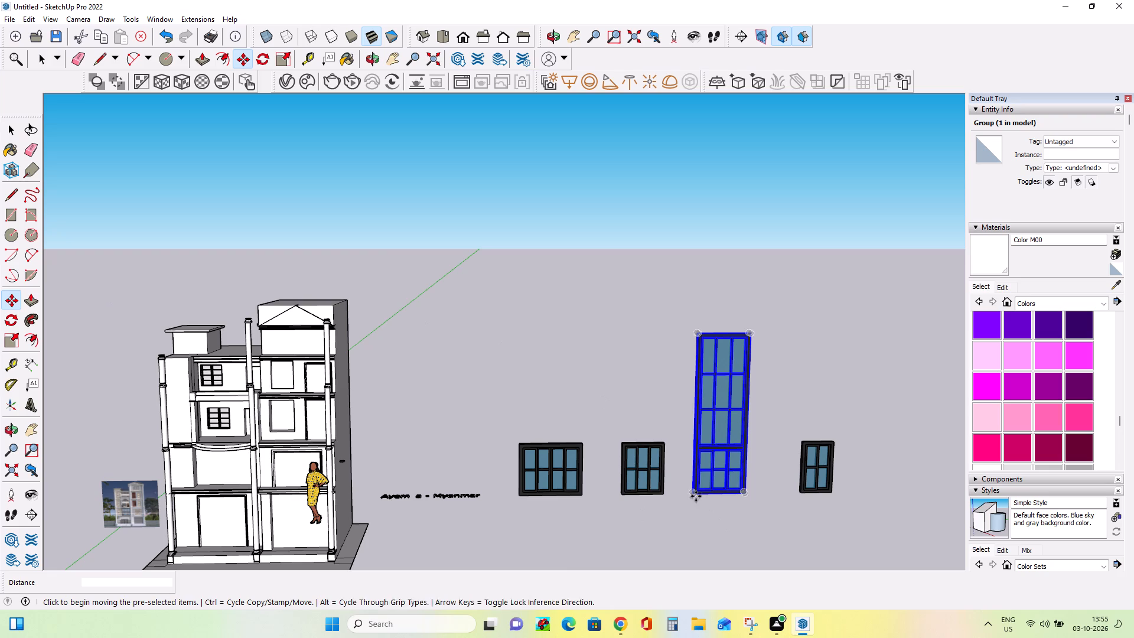
{"action": "left_click", "coordinate": [695, 494]}
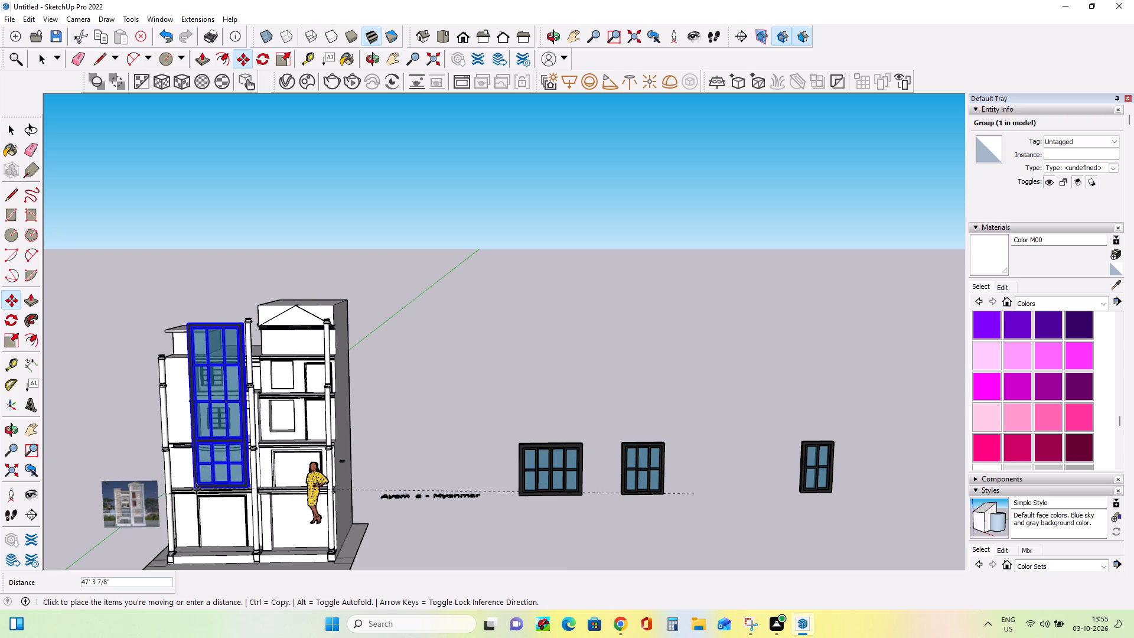
{"action": "left_click", "coordinate": [195, 489]}
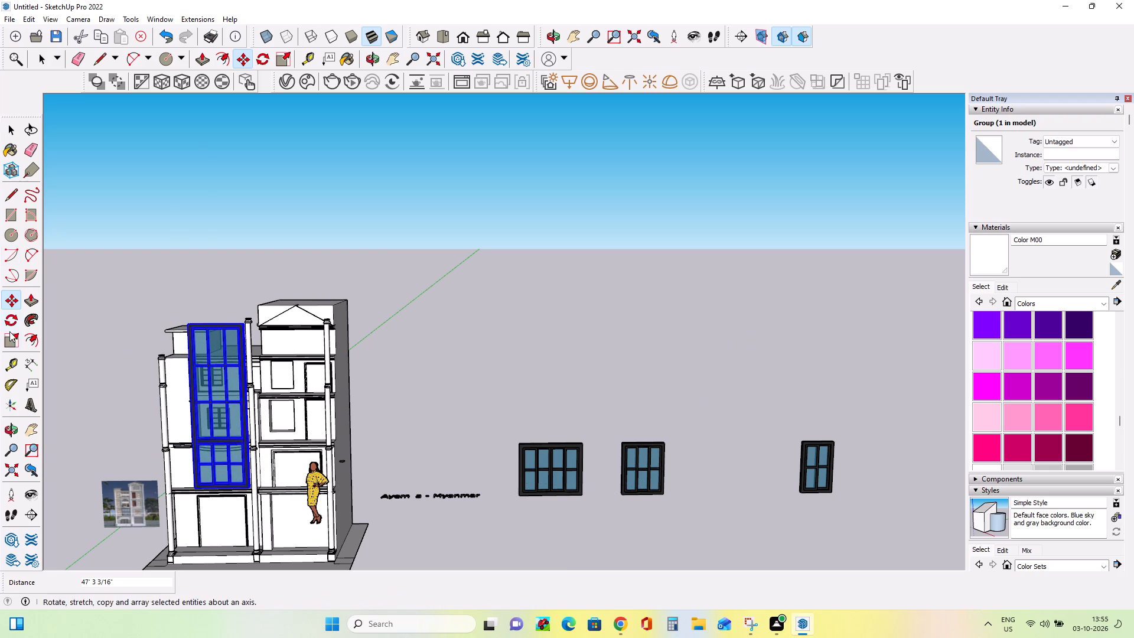
Reduce the tall window's height with a blue-axis scale of 0.24.
{"action": "left_click", "coordinate": [10, 333]}
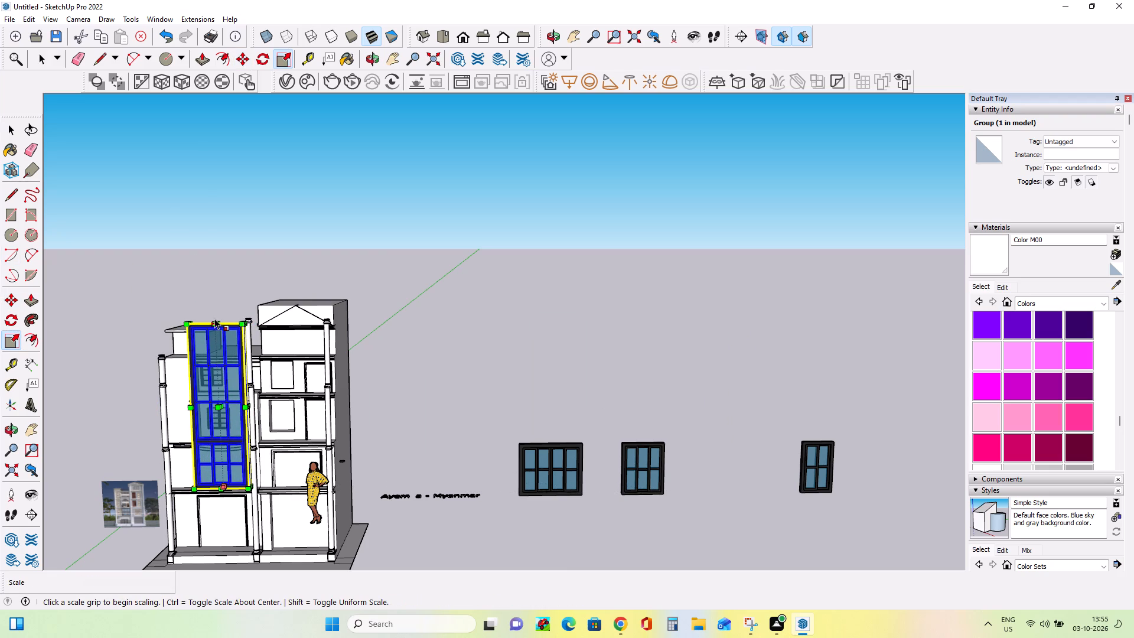
{"action": "scroll", "coordinate": [216, 317], "scroll_direction": "up", "scroll_amount": 9}
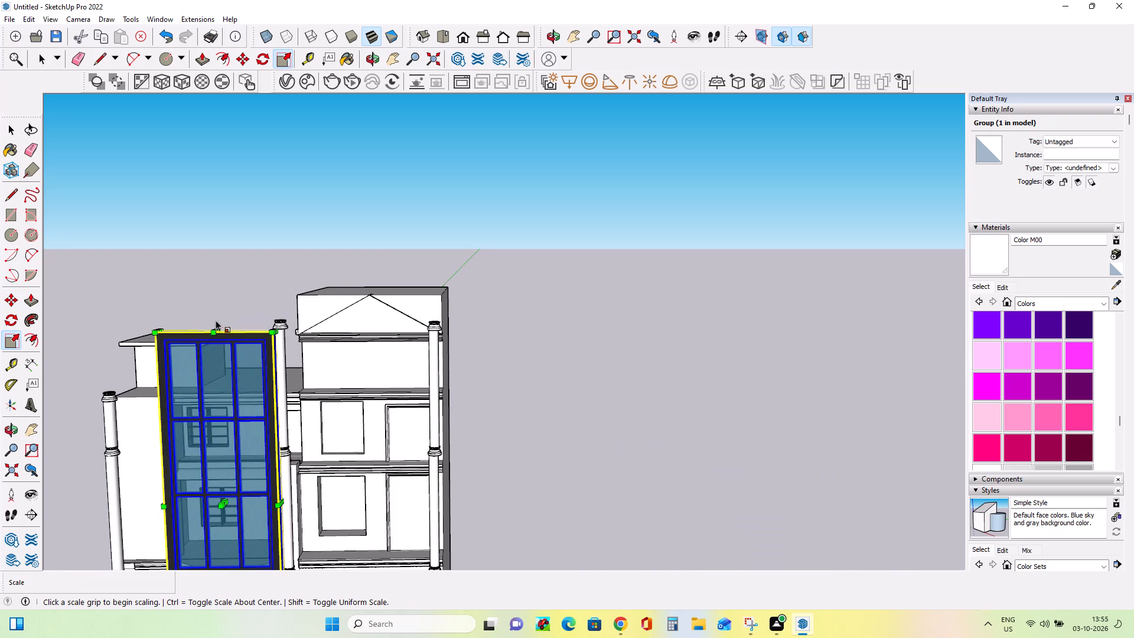
{"action": "middle_click_drag", "start_coordinate": [216, 327], "coordinate": [223, 412]}
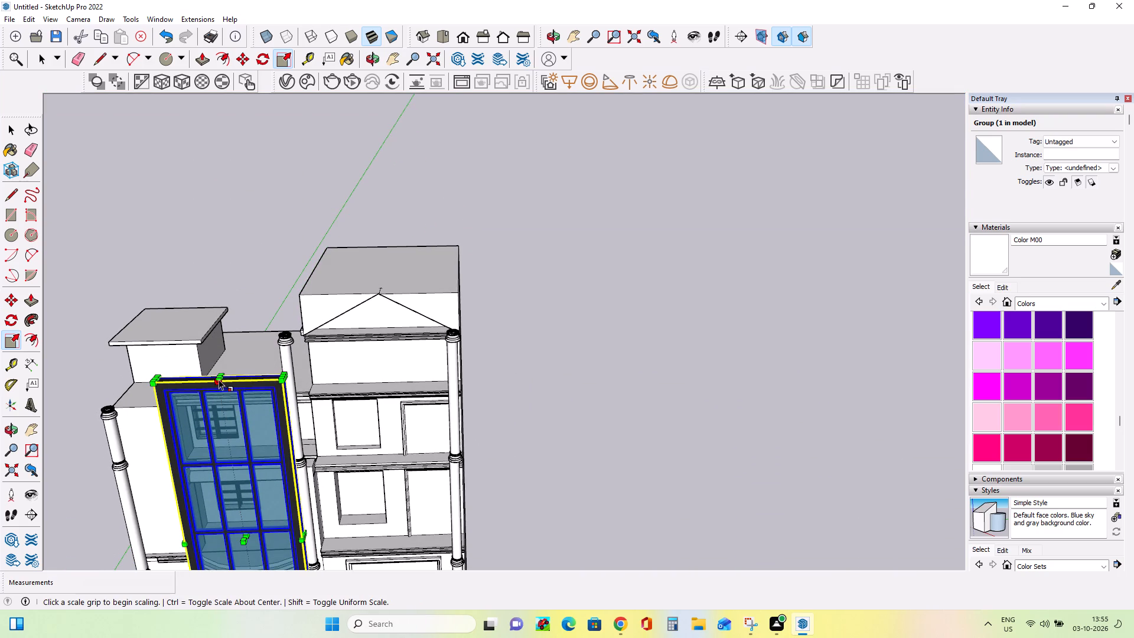
{"action": "double_click", "coordinate": [218, 373]}
{"action": "scroll", "coordinate": [212, 454], "scroll_direction": "down", "scroll_amount": 16}
{"action": "scroll", "coordinate": [214, 439], "scroll_direction": "down", "scroll_amount": 5}
{"action": "scroll", "coordinate": [219, 493], "scroll_direction": "up", "scroll_amount": 5}
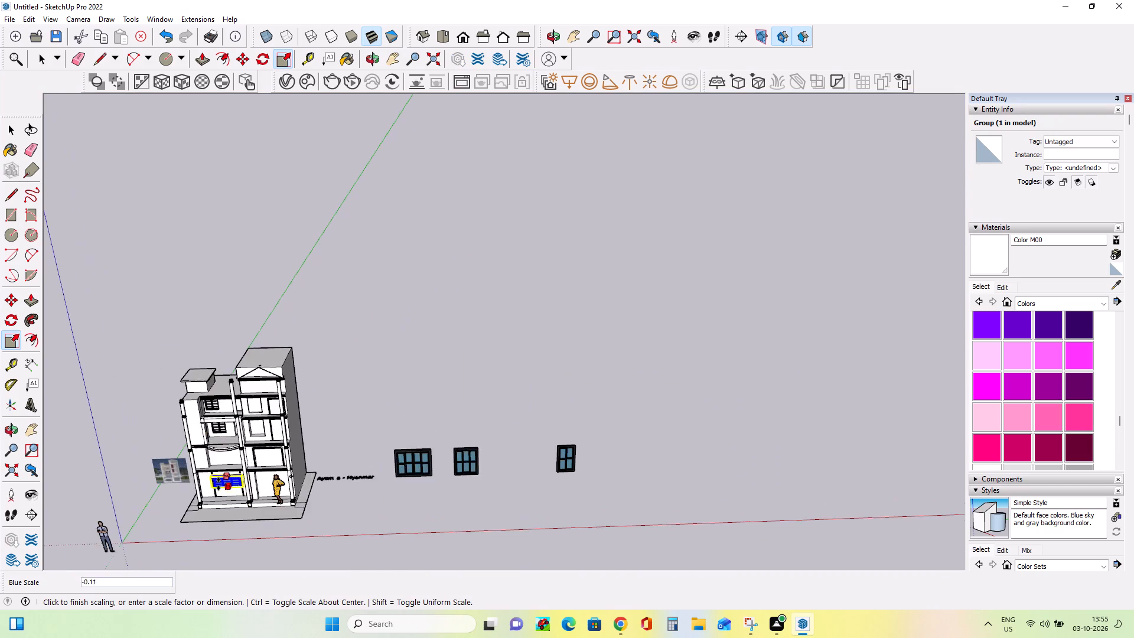
{"action": "scroll", "coordinate": [219, 481], "scroll_direction": "up", "scroll_amount": 18}
{"action": "scroll", "coordinate": [219, 442], "scroll_direction": "down", "scroll_amount": 1}
{"action": "scroll", "coordinate": [219, 442], "scroll_direction": "up", "scroll_amount": 3}
{"action": "middle_click_drag", "start_coordinate": [221, 409], "coordinate": [229, 369]}
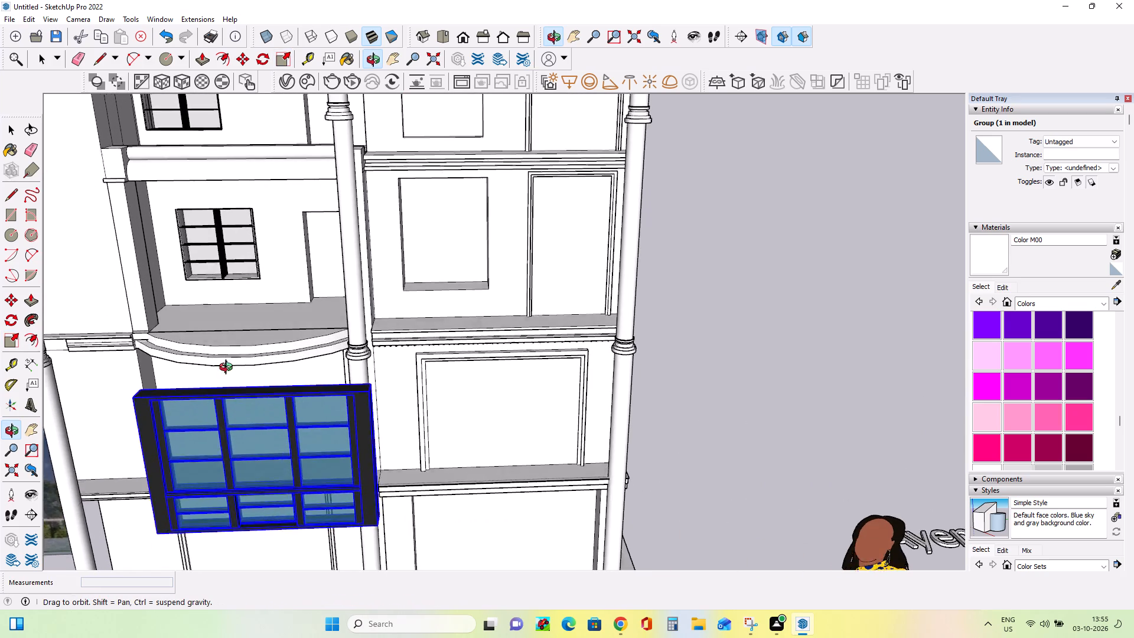
{"action": "middle_click_drag", "start_coordinate": [229, 369], "coordinate": [256, 251]}
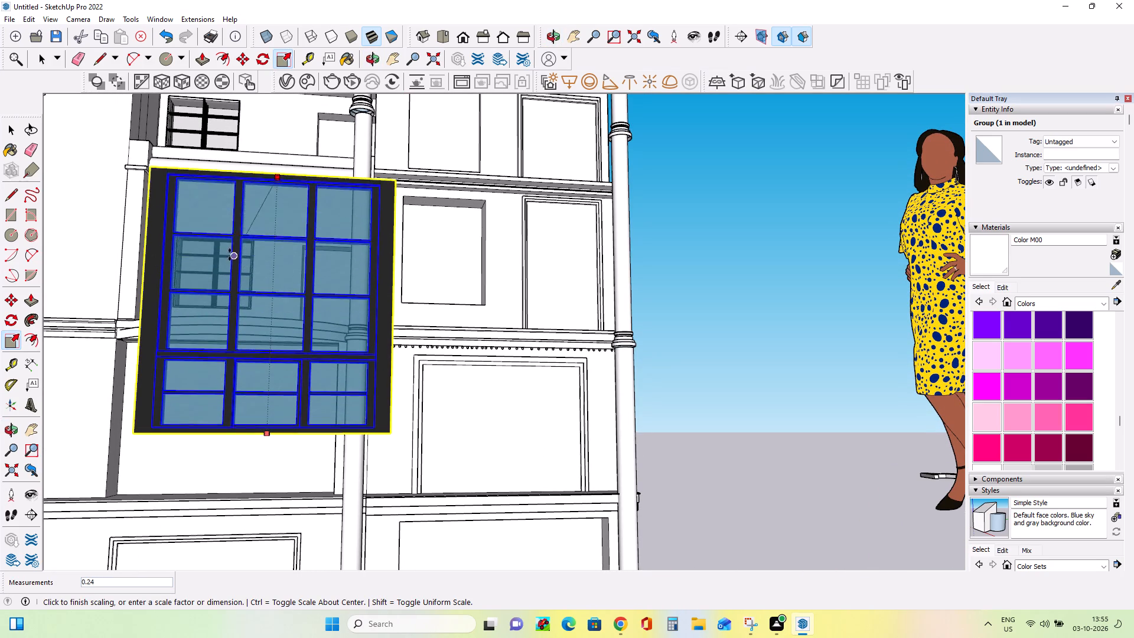
{"action": "left_click", "coordinate": [231, 250]}
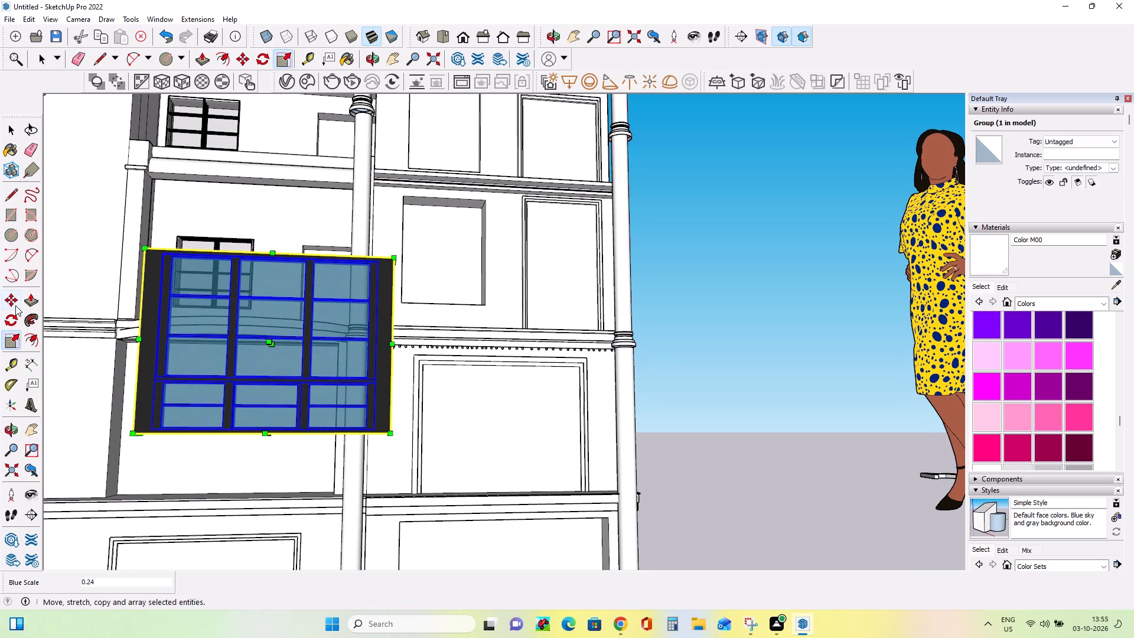
Move the shortened window by its lower-left corner to the lower-left corner of the second-storey opening beneath the curved balcony.
{"action": "left_click", "coordinate": [15, 305]}
{"action": "left_click", "coordinate": [138, 430]}
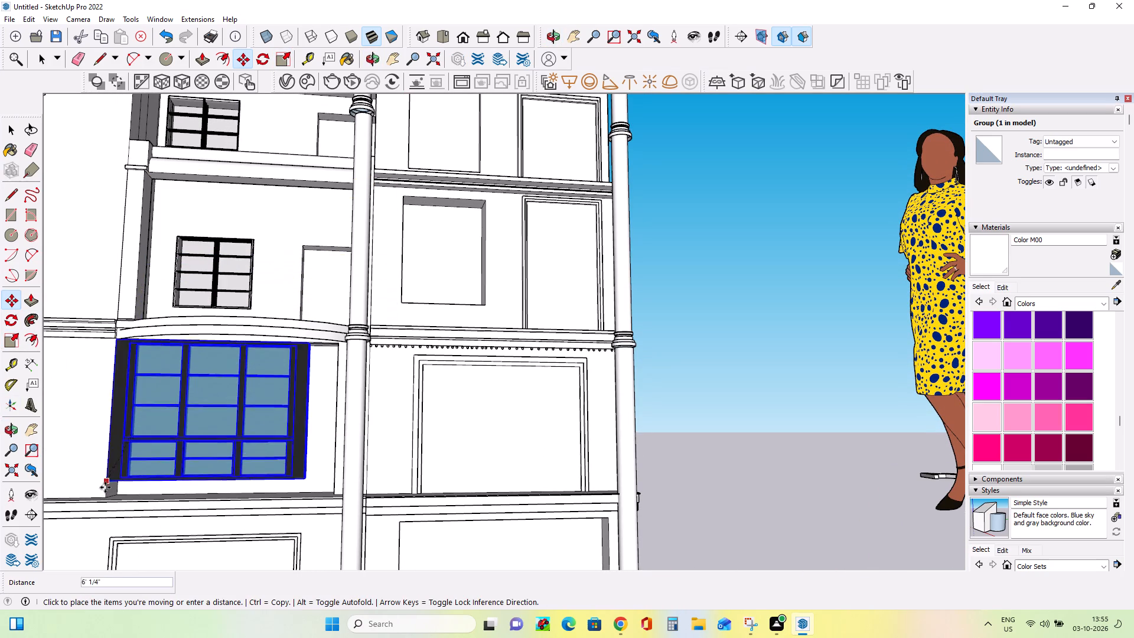
{"action": "double_click", "coordinate": [108, 496]}
{"action": "middle_click_drag", "start_coordinate": [71, 518], "coordinate": [107, 523]}
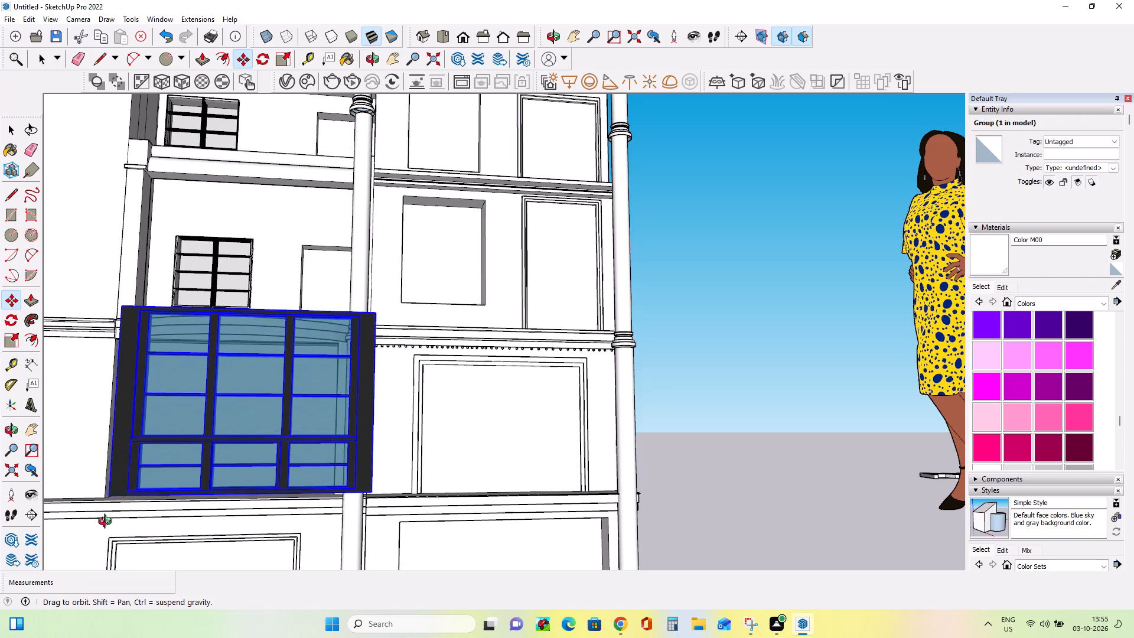
{"action": "middle_click_drag", "start_coordinate": [107, 523], "coordinate": [229, 518]}
{"action": "left_click", "coordinate": [285, 512]}
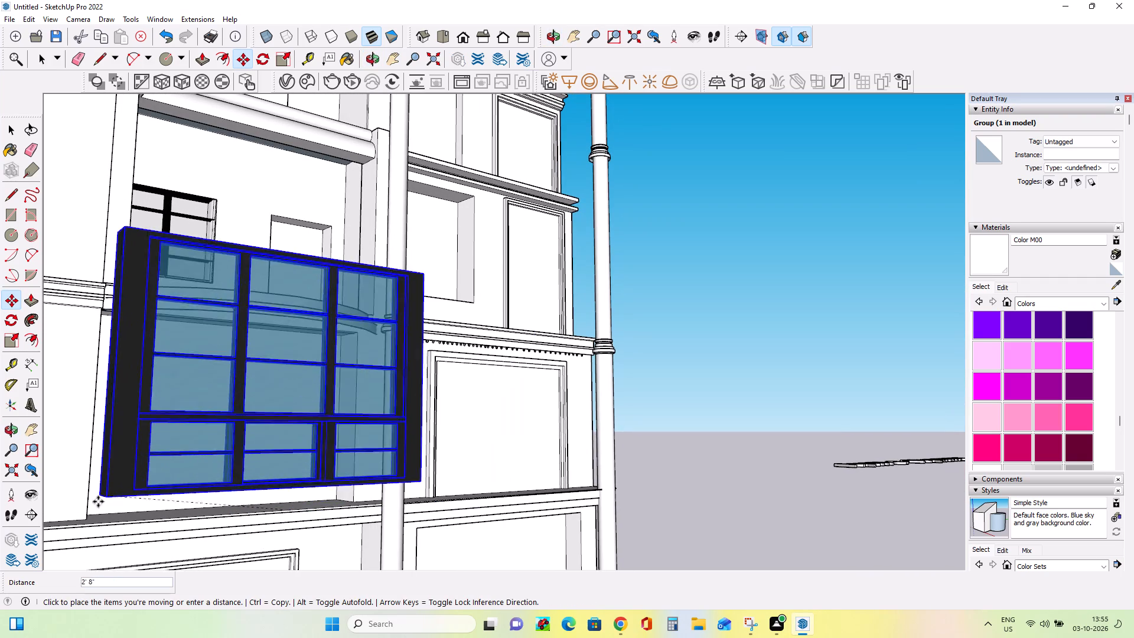
{"action": "double_click", "coordinate": [86, 516]}
Widen the window across the second-storey opening with a red-green scale of about 1.22, 2.45.
{"action": "middle_click_drag", "start_coordinate": [243, 505], "coordinate": [132, 441]}
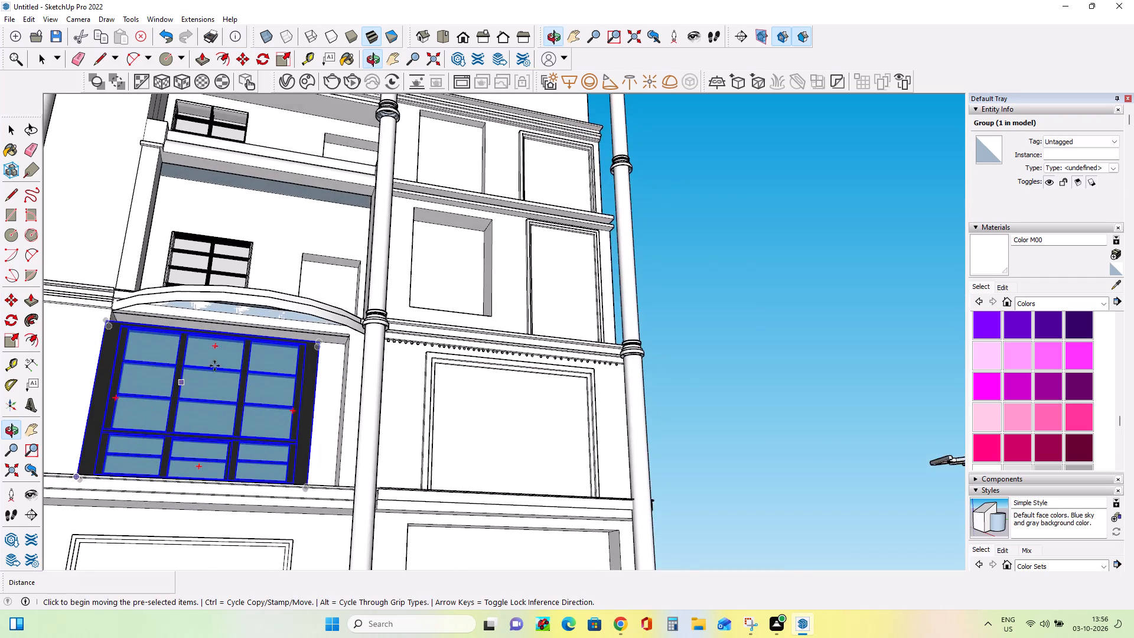
{"action": "scroll", "coordinate": [230, 353], "scroll_direction": "up", "scroll_amount": 4}
{"action": "middle_click_drag", "start_coordinate": [303, 406], "coordinate": [220, 345]}
{"action": "middle_click_drag", "start_coordinate": [270, 369], "coordinate": [268, 416]}
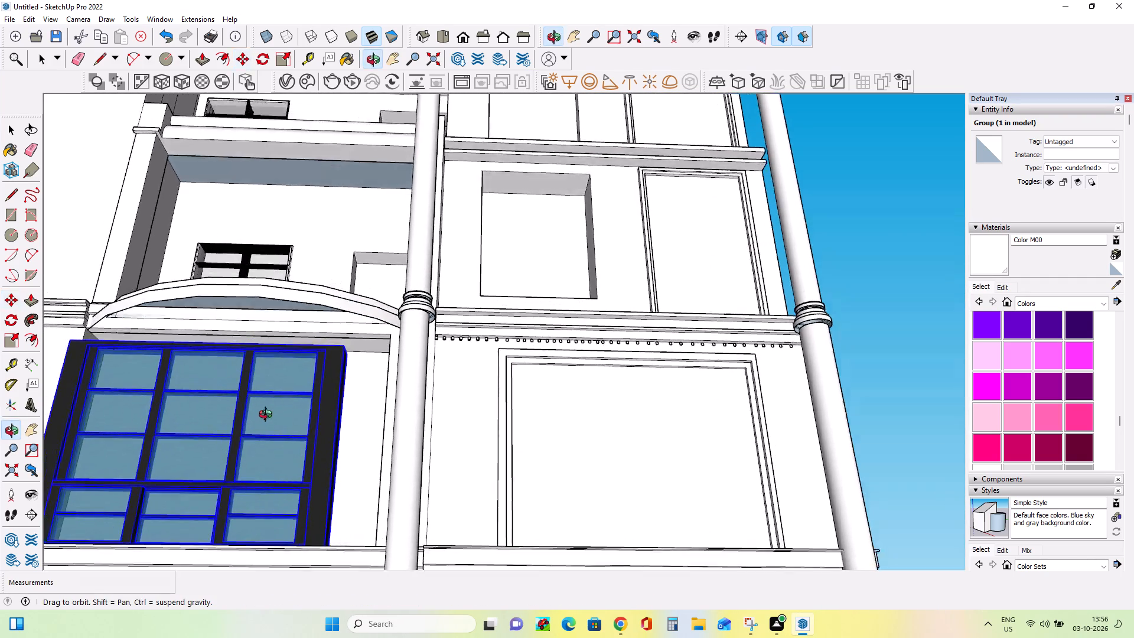
{"action": "middle_click_drag", "start_coordinate": [268, 416], "coordinate": [267, 458]}
{"action": "left_click", "coordinate": [15, 339]}
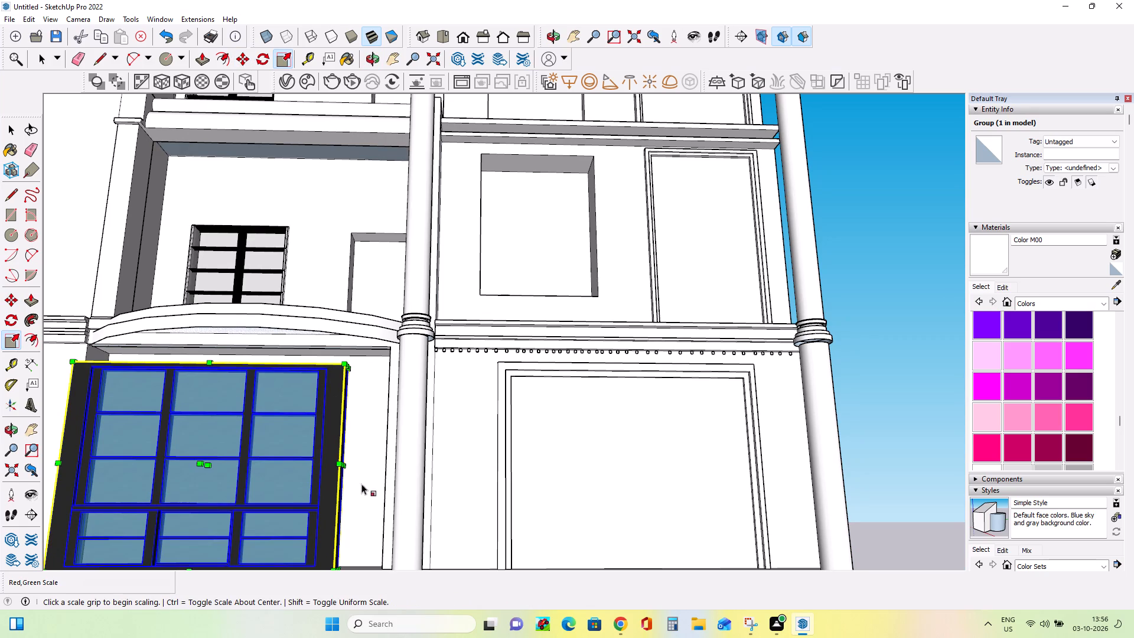
{"action": "left_click", "coordinate": [344, 463]}
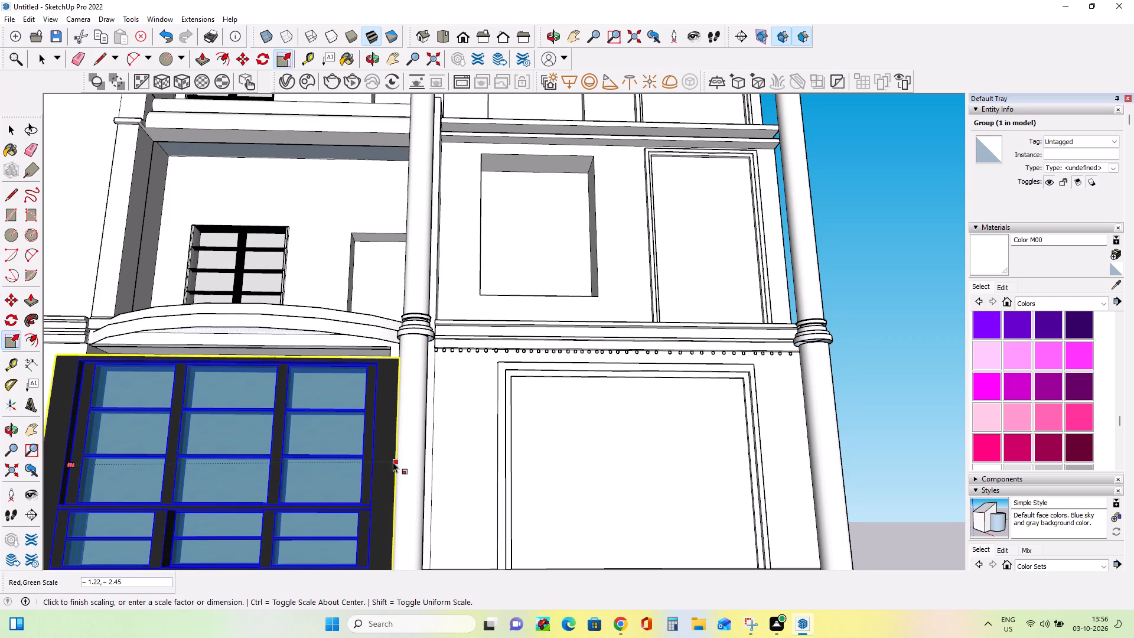
{"action": "left_click", "coordinate": [393, 462]}
Stretch the window's height along the blue axis up to the underside of the curved balcony.
{"action": "middle_click_drag", "start_coordinate": [280, 359], "coordinate": [249, 466]}
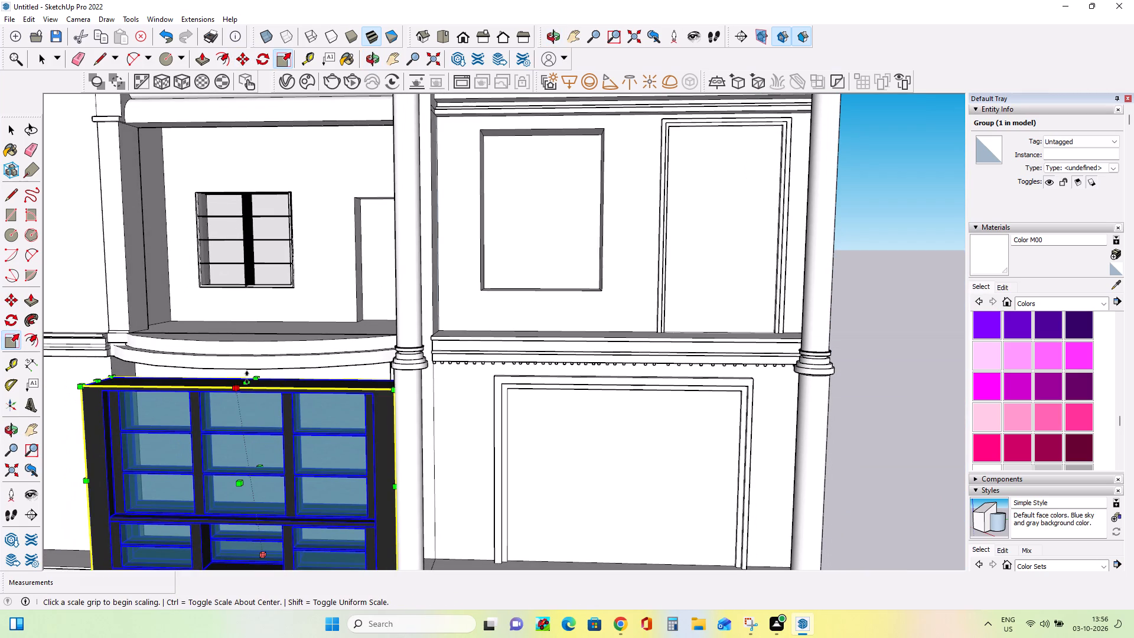
{"action": "left_click", "coordinate": [247, 377]}
{"action": "left_click", "coordinate": [246, 382]}
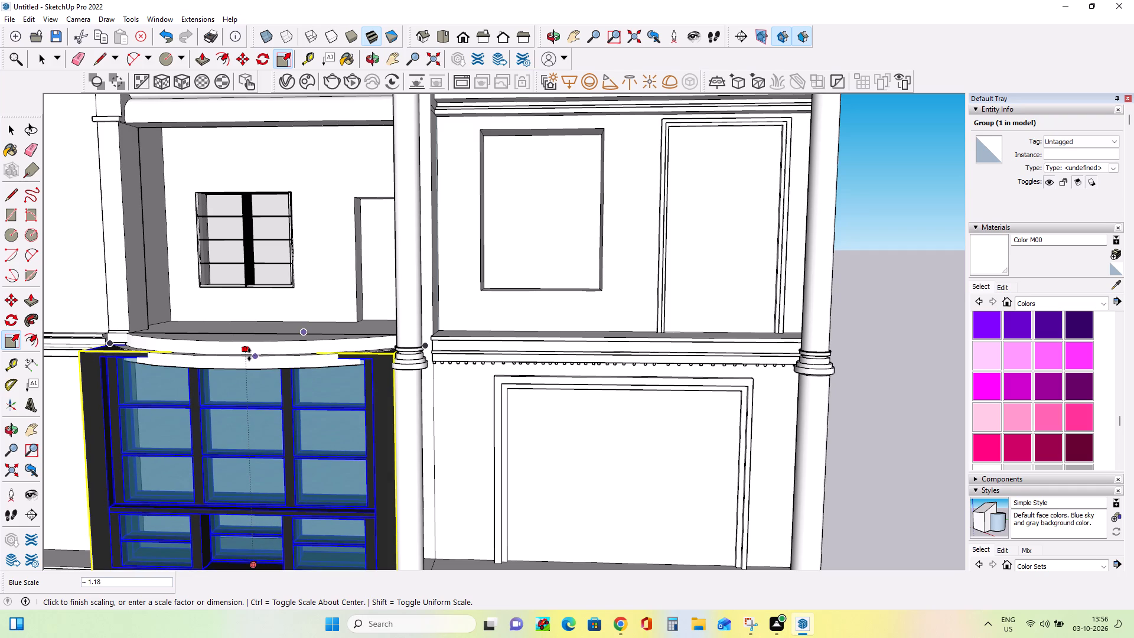
{"action": "left_click", "coordinate": [249, 371]}
{"action": "middle_click_drag", "start_coordinate": [146, 468], "coordinate": [261, 328]}
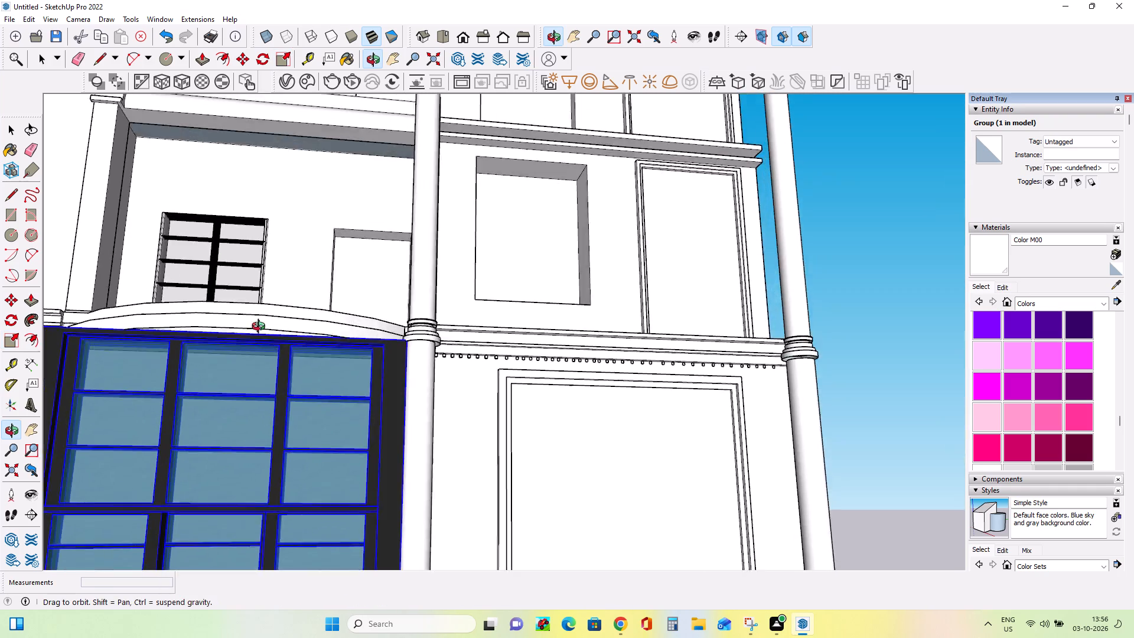
{"action": "middle_click_drag", "start_coordinate": [261, 328], "coordinate": [280, 316]}
{"action": "middle_click", "coordinate": [280, 316]}
{"action": "scroll", "coordinate": [280, 316], "scroll_direction": "down", "scroll_amount": 8}
{"action": "middle_click_drag", "start_coordinate": [169, 405], "coordinate": [403, 501]}
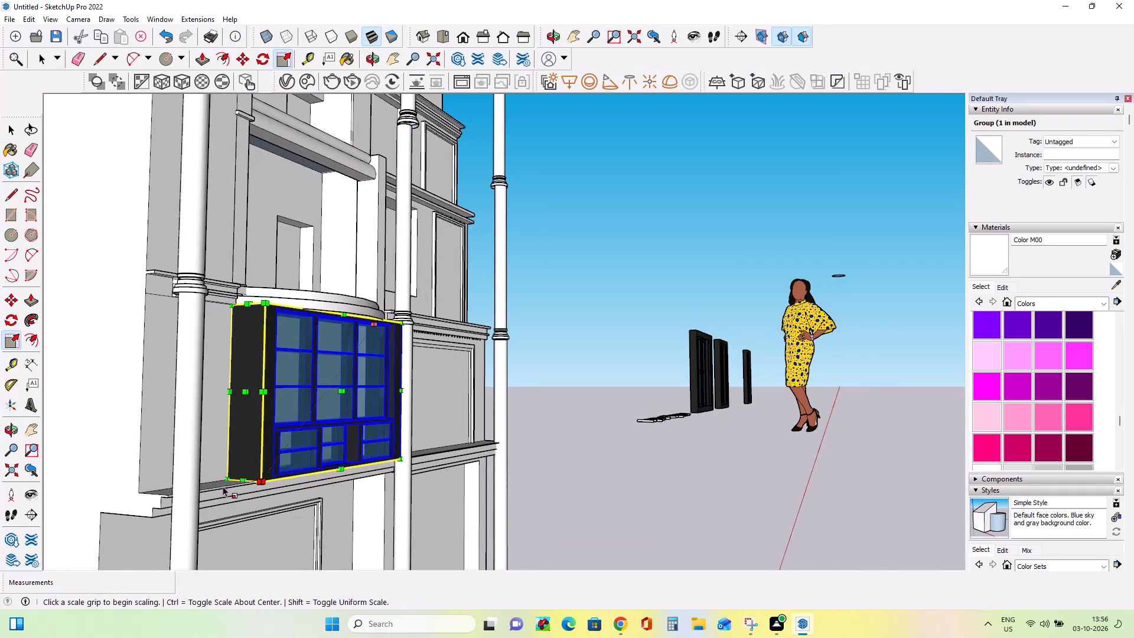
Move the window by its lower front corner about 1' 1/4" back into the second-storey opening beneath the curved balcony.
{"action": "left_click", "coordinate": [14, 303]}
{"action": "left_click", "coordinate": [261, 483]}
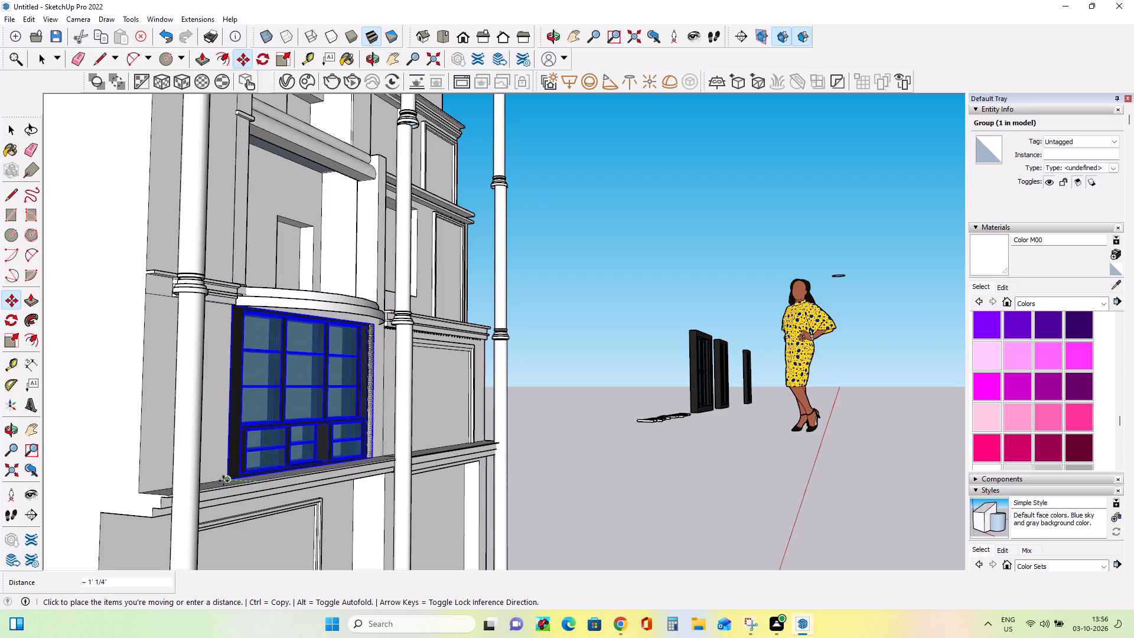
{"action": "left_click", "coordinate": [223, 481]}
Narrow the window with a red-green scale from its column-side edge so it fits the second-storey opening, and deselect it.
{"action": "middle_click_drag", "start_coordinate": [328, 474], "coordinate": [151, 474]}
{"action": "scroll", "coordinate": [449, 425], "scroll_direction": "up", "scroll_amount": 2}
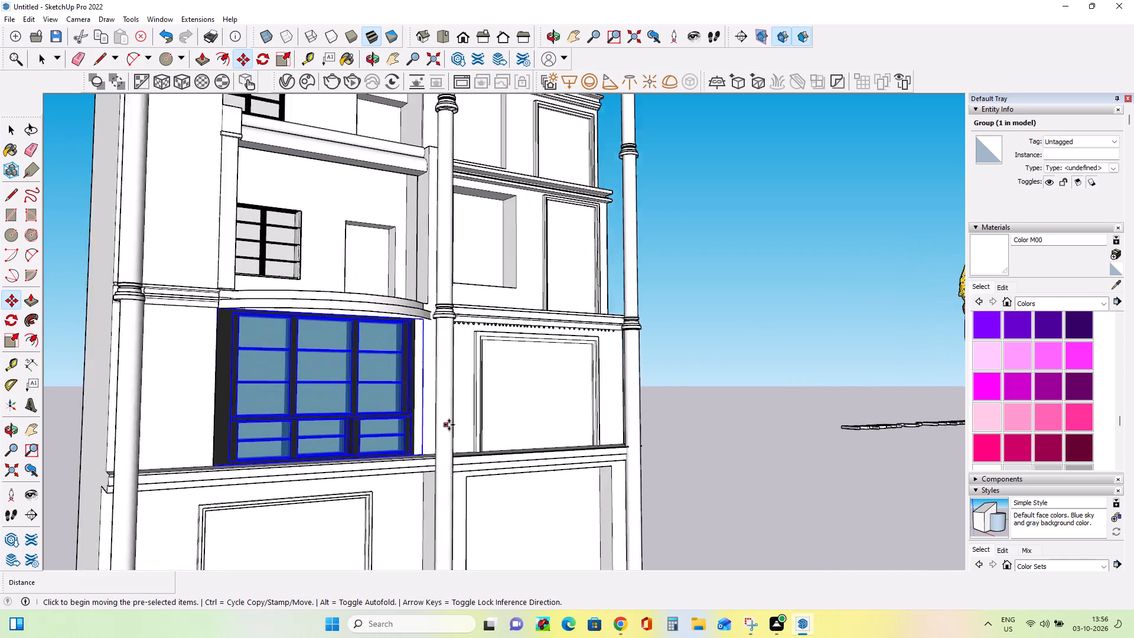
{"action": "scroll", "coordinate": [449, 425], "scroll_direction": "up", "scroll_amount": 1}
{"action": "middle_click_drag", "start_coordinate": [422, 437], "coordinate": [331, 463]}
{"action": "middle_click", "coordinate": [331, 463]}
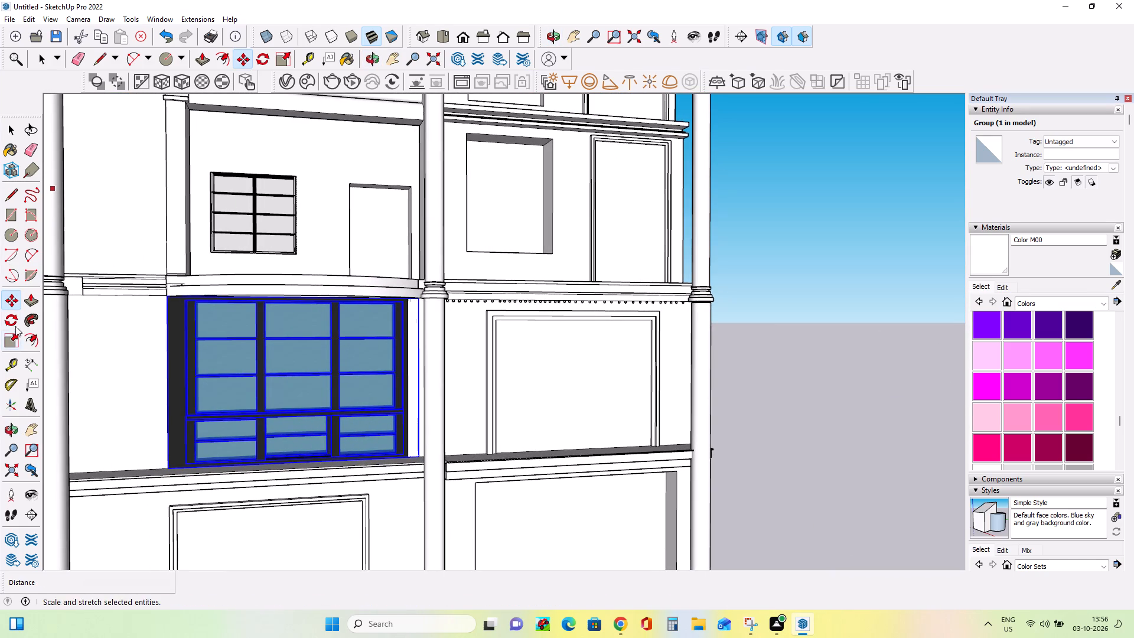
{"action": "left_click", "coordinate": [15, 319]}
{"action": "left_click", "coordinate": [5, 332]}
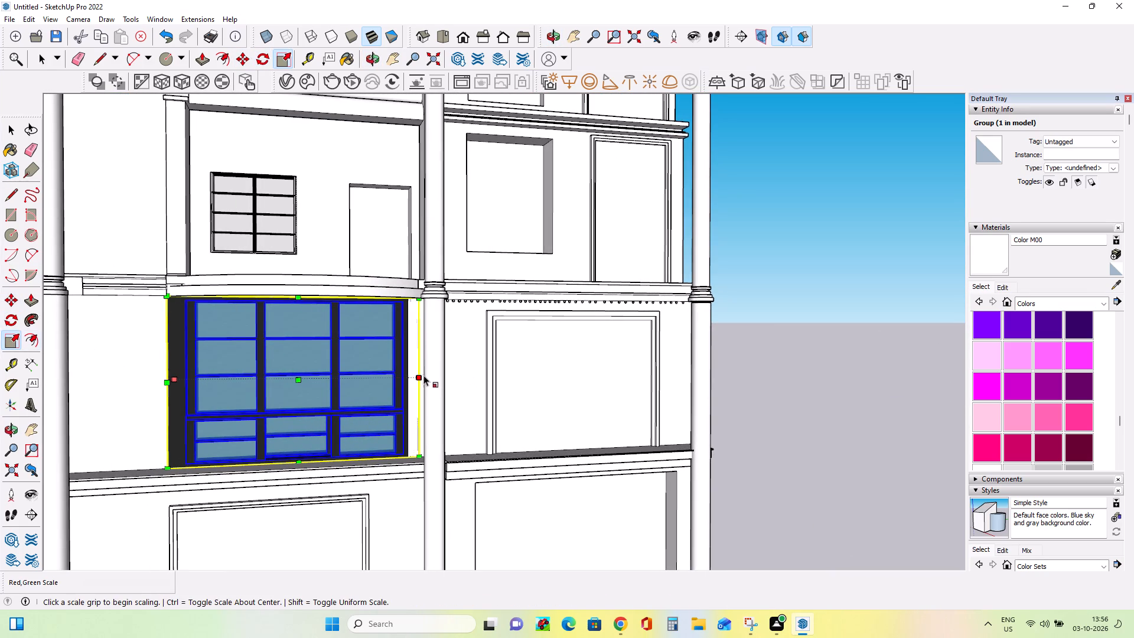
{"action": "left_click", "coordinate": [422, 375]}
{"action": "left_click", "coordinate": [406, 372]}
{"action": "middle_click_drag", "start_coordinate": [466, 392], "coordinate": [417, 398]}
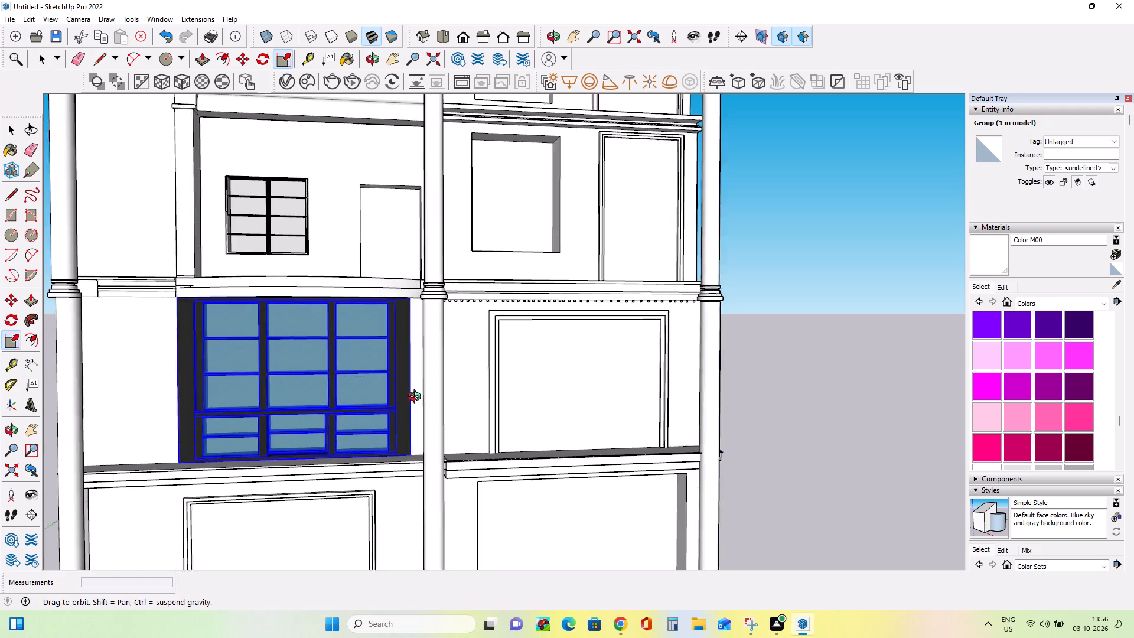
{"action": "middle_click_drag", "start_coordinate": [417, 398], "coordinate": [388, 397]}
{"action": "scroll", "coordinate": [388, 397], "scroll_direction": "down", "scroll_amount": 15}
{"action": "middle_click_drag", "start_coordinate": [393, 398], "coordinate": [440, 416]}
{"action": "left_click", "coordinate": [18, 125]}
{"action": "left_click", "coordinate": [147, 231]}
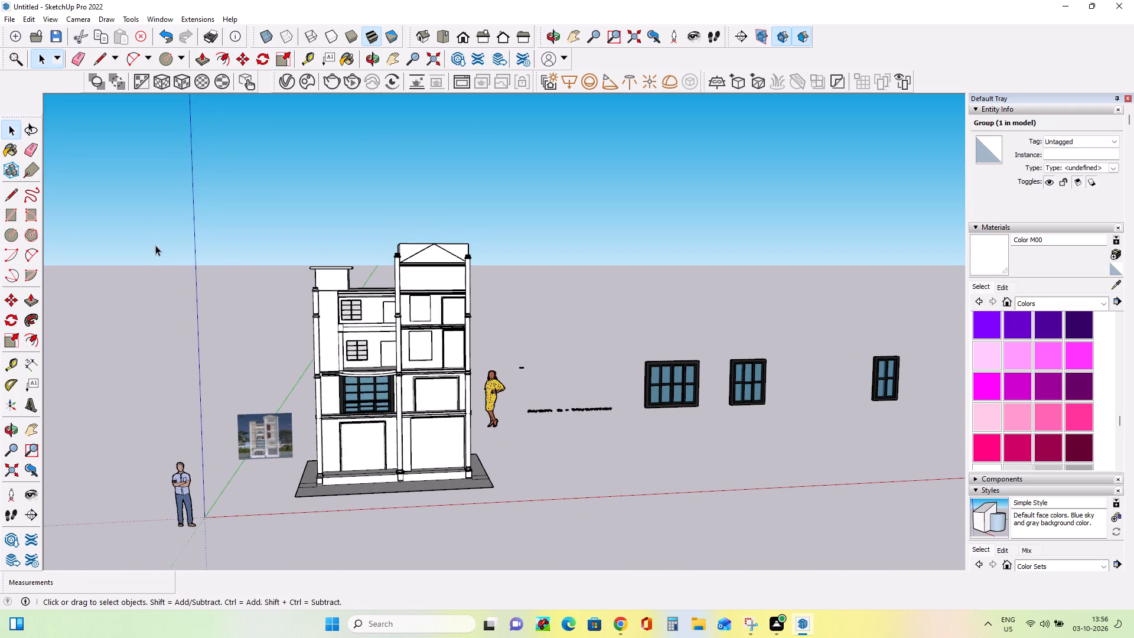
Import the SketchUp model Untitled (1) from the Downloads folder.
{"action": "middle_click_drag", "start_coordinate": [312, 301], "coordinate": [291, 258]}
{"action": "scroll", "coordinate": [445, 395], "scroll_direction": "up", "scroll_amount": 7}
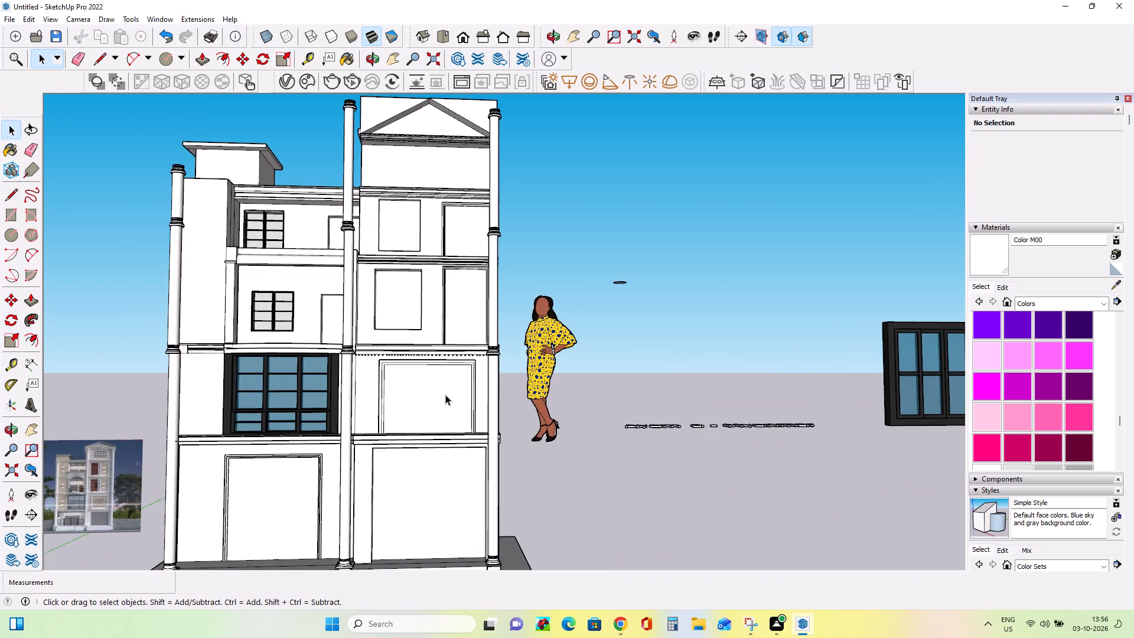
{"action": "scroll", "coordinate": [445, 395], "scroll_direction": "down", "scroll_amount": 6}
{"action": "scroll", "coordinate": [446, 395], "scroll_direction": "up", "scroll_amount": 3}
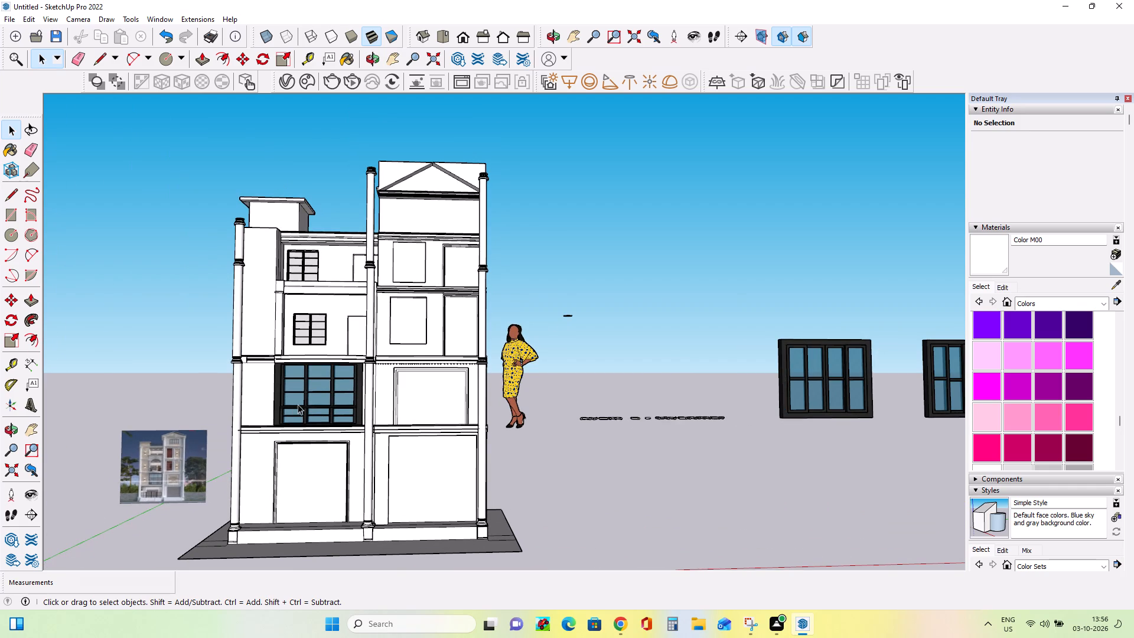
{"action": "left_click", "coordinate": [6, 19]}
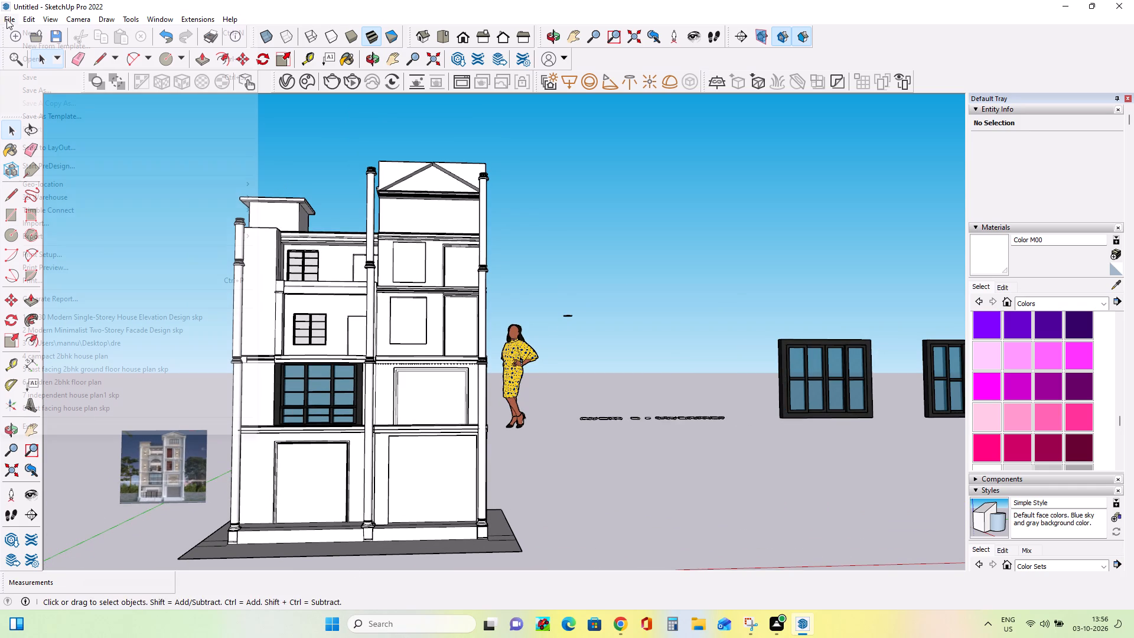
{"action": "left_click", "coordinate": [67, 222]}
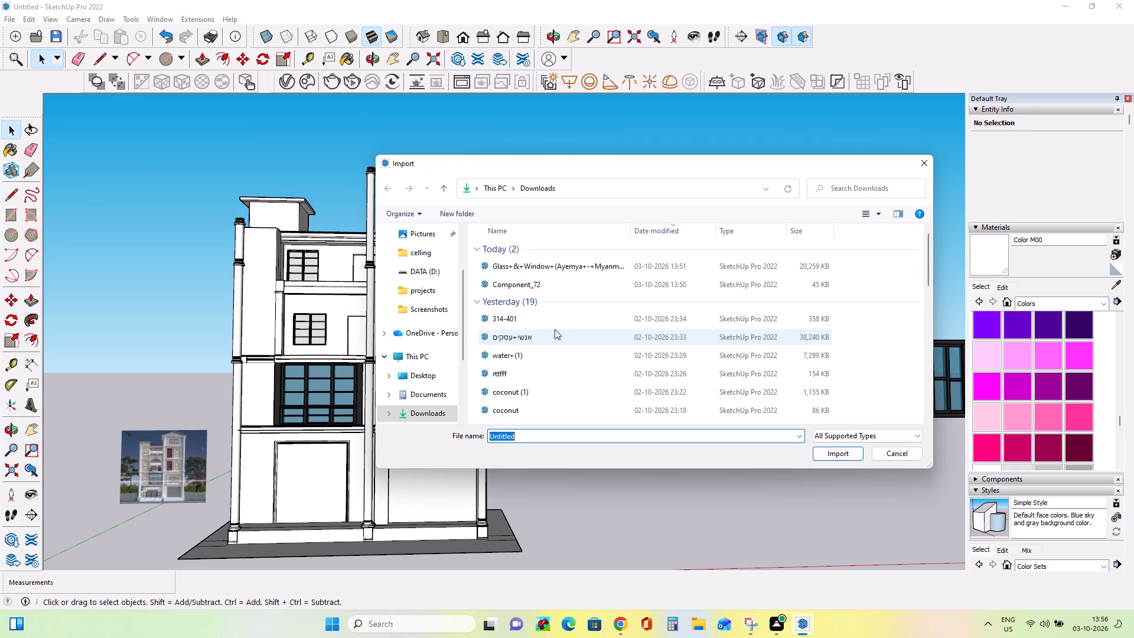
{"action": "scroll", "coordinate": [601, 372], "scroll_direction": "down", "scroll_amount": 15}
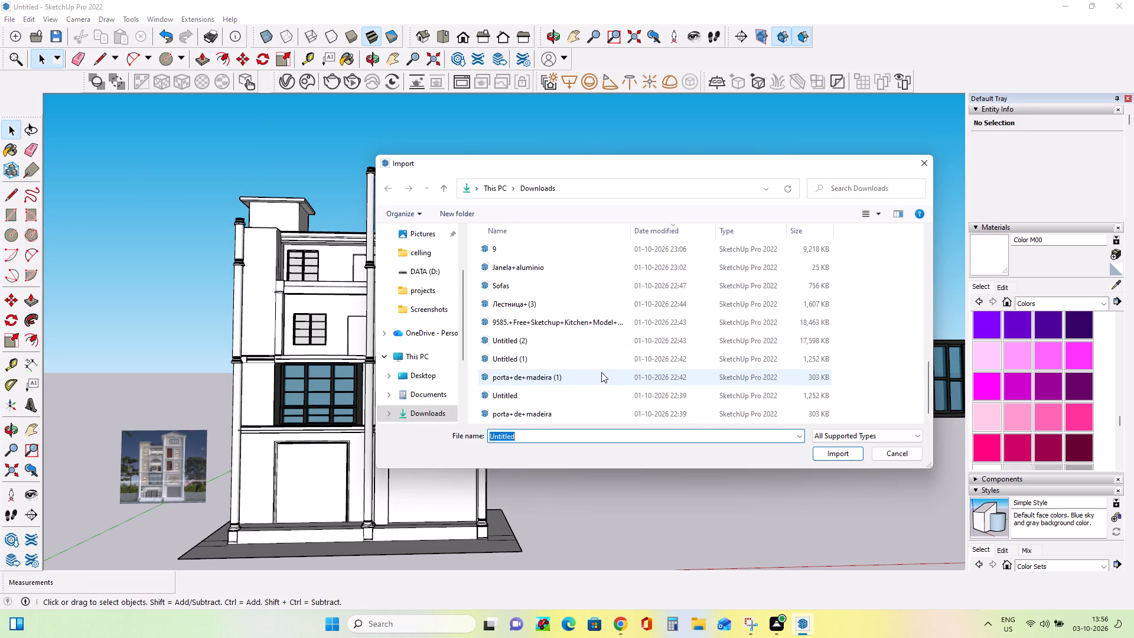
{"action": "left_click", "coordinate": [514, 367]}
{"action": "left_click", "coordinate": [535, 367]}
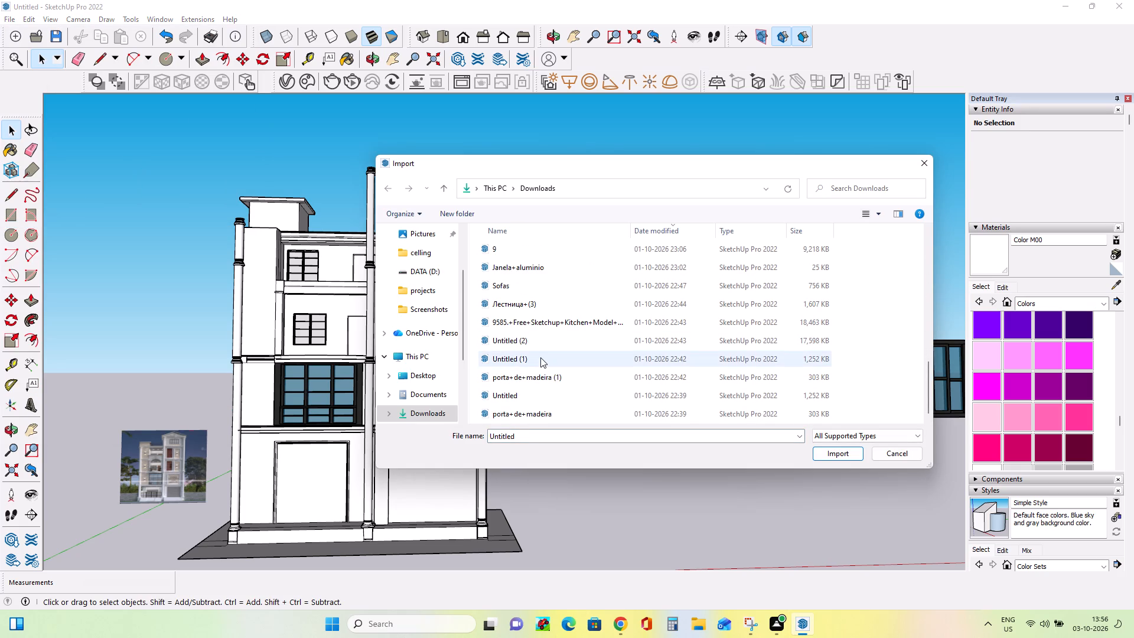
{"action": "left_click", "coordinate": [540, 357]}
{"action": "left_click", "coordinate": [842, 455]}
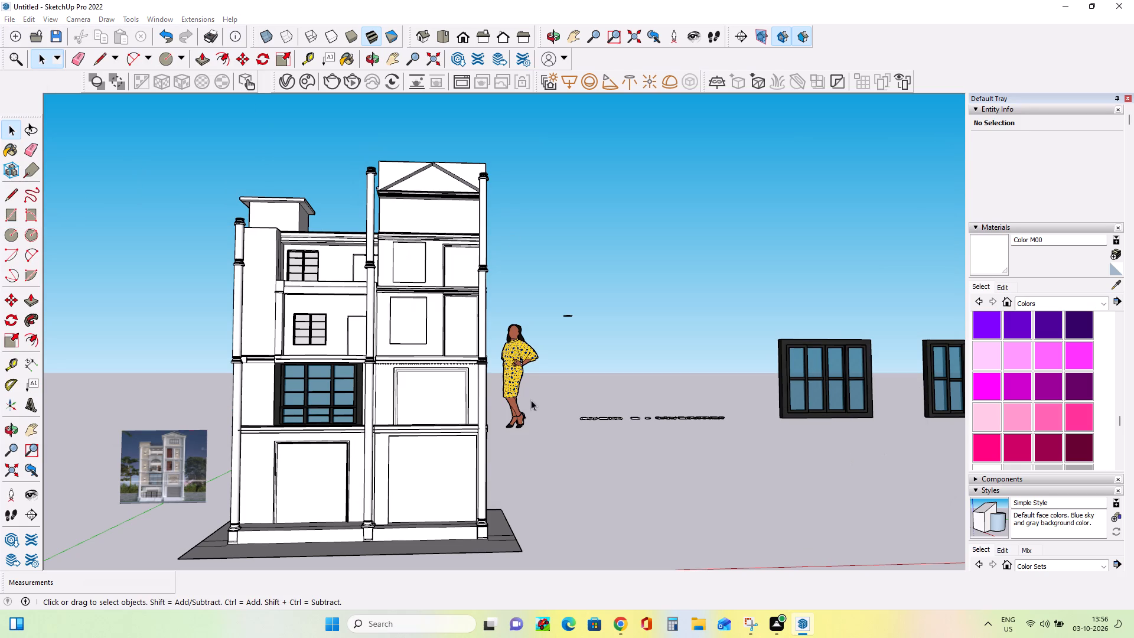
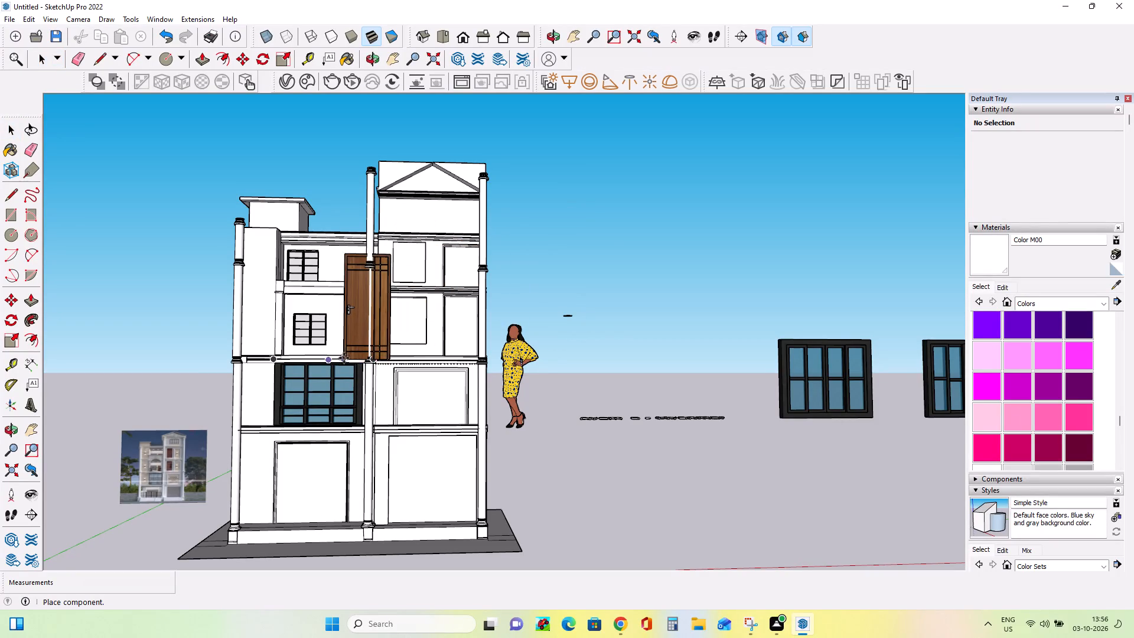
Place the imported wooden door on the third-storey floor behind the curved balcony.
{"action": "middle_click_drag", "start_coordinate": [346, 356], "coordinate": [397, 430]}
{"action": "middle_click_drag", "start_coordinate": [399, 433], "coordinate": [426, 486]}
{"action": "middle_click", "coordinate": [427, 489]}
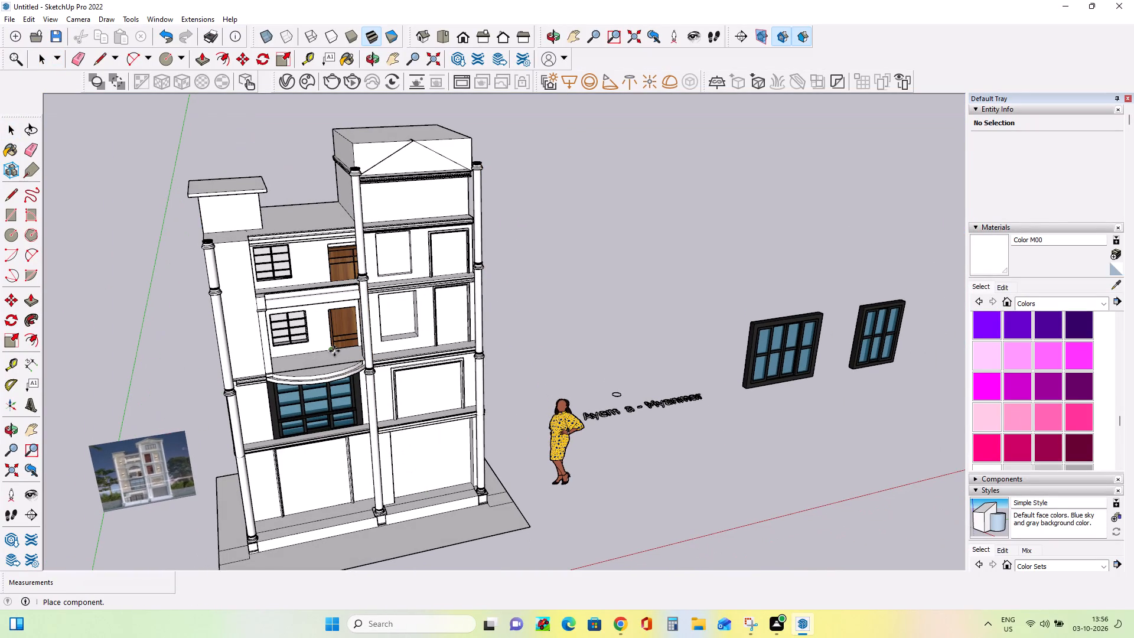
{"action": "left_click", "coordinate": [334, 352]}
Scale the placed door down uniformly to about 0.64 from its upper corner.
{"action": "middle_click_drag", "start_coordinate": [406, 322], "coordinate": [333, 370]}
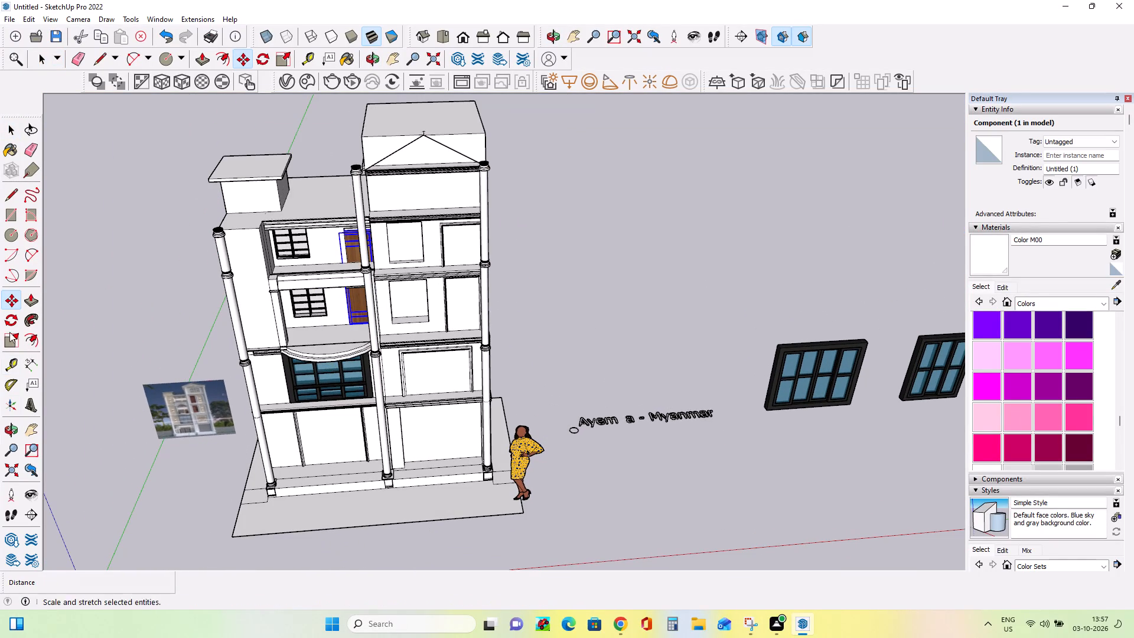
{"action": "left_click", "coordinate": [12, 337]}
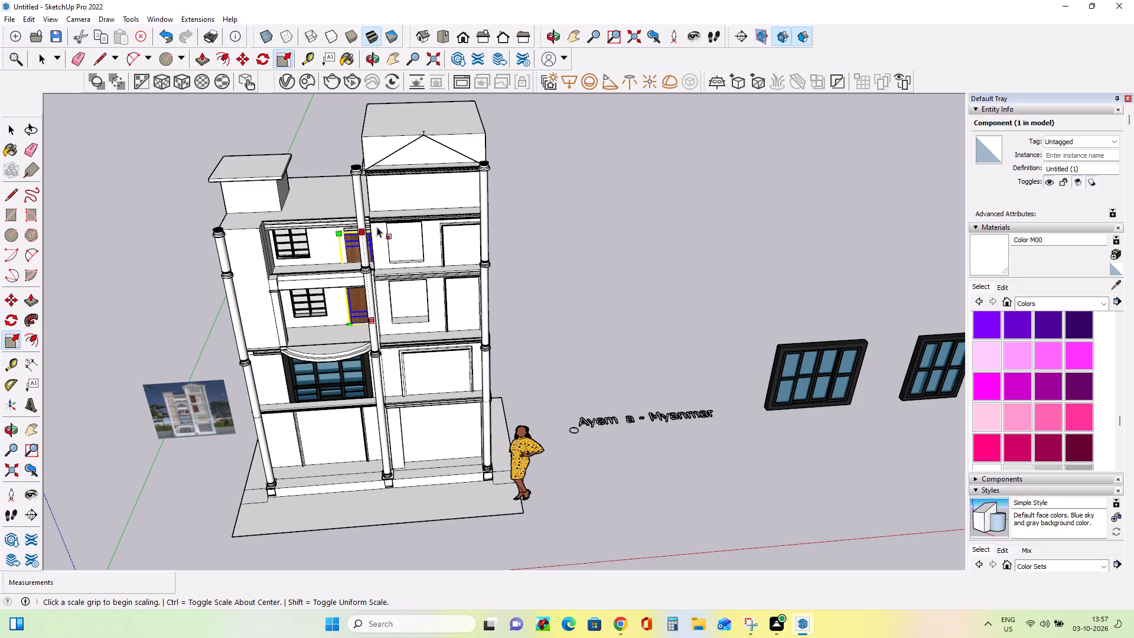
{"action": "left_click", "coordinate": [342, 233]}
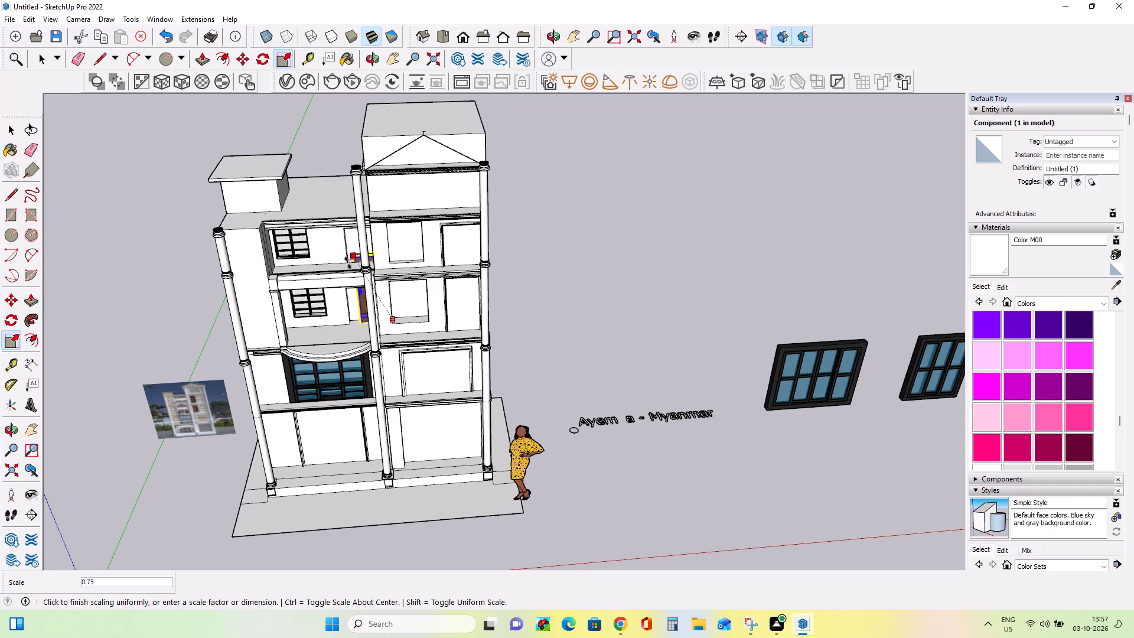
{"action": "left_click", "coordinate": [331, 284]}
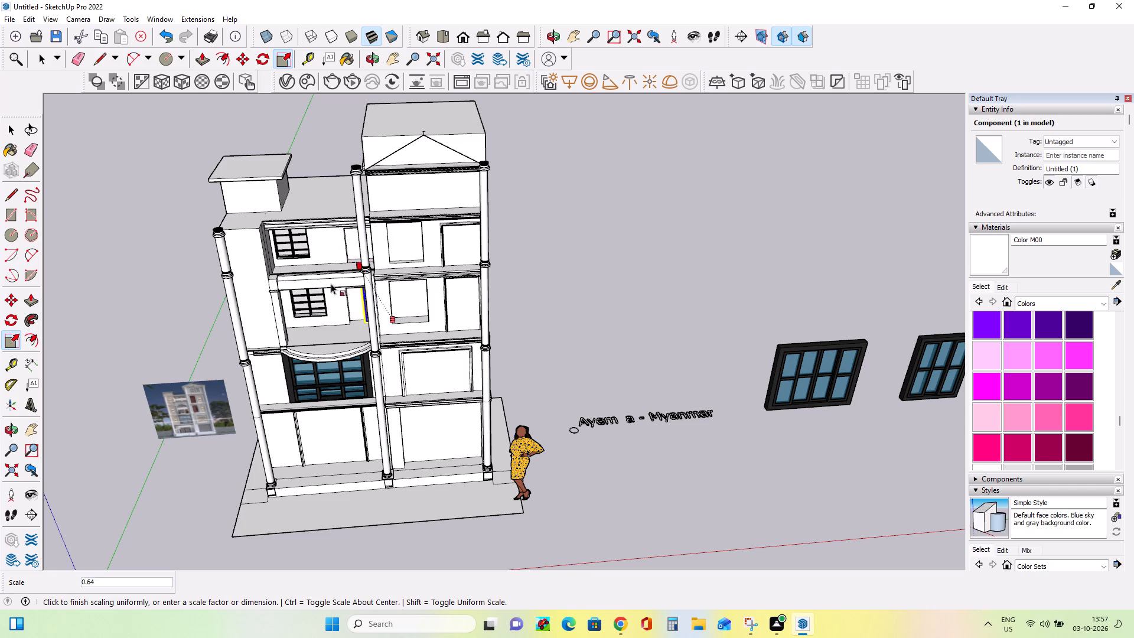
Move the door by its lower corner to the lower corner of the third-storey door opening.
{"action": "middle_click_drag", "start_coordinate": [354, 339], "coordinate": [457, 279]}
{"action": "scroll", "coordinate": [361, 330], "scroll_direction": "up", "scroll_amount": 6}
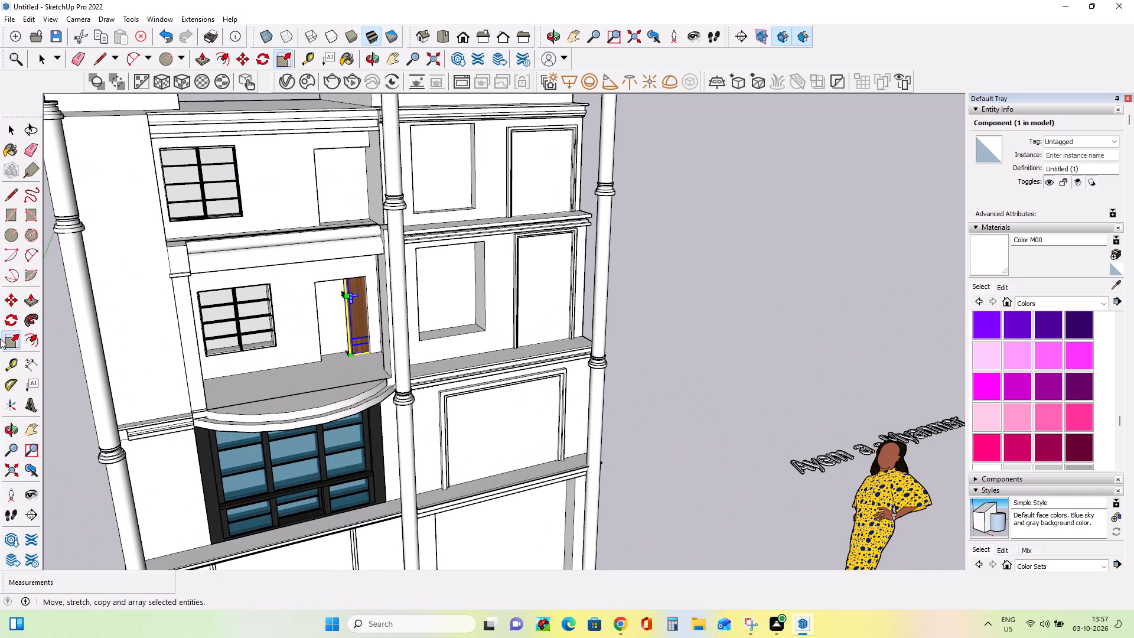
{"action": "left_click", "coordinate": [11, 306]}
{"action": "left_click", "coordinate": [352, 354]}
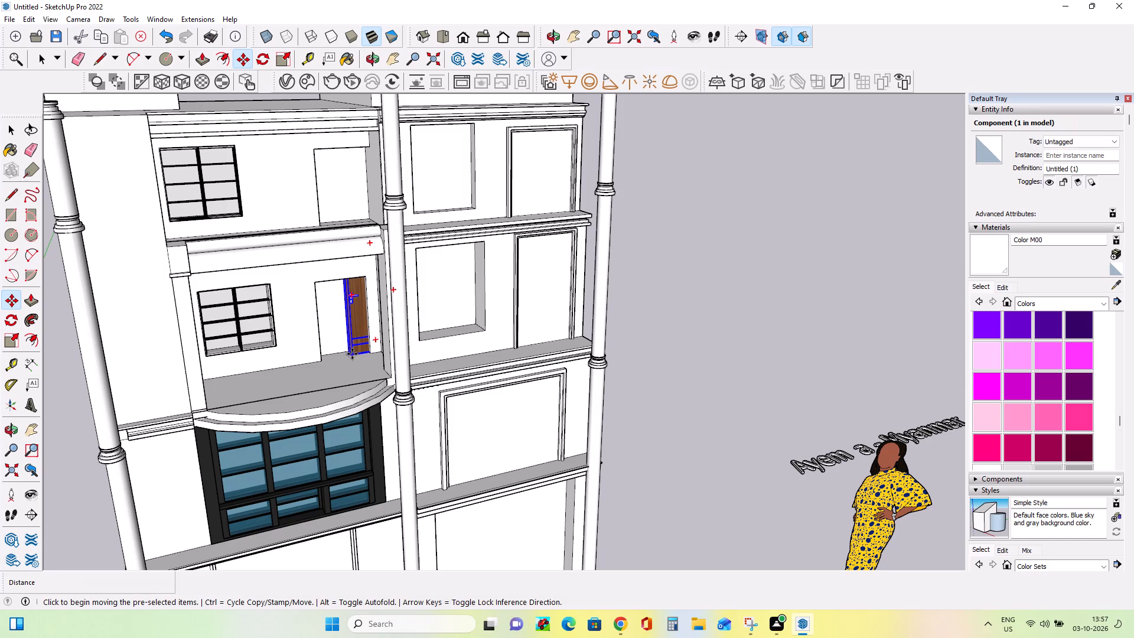
{"action": "double_click", "coordinate": [322, 362]}
Lower the door's height with a green-blue scale to meet the top of the third-storey door opening.
{"action": "middle_click_drag", "start_coordinate": [356, 338], "coordinate": [298, 360]}
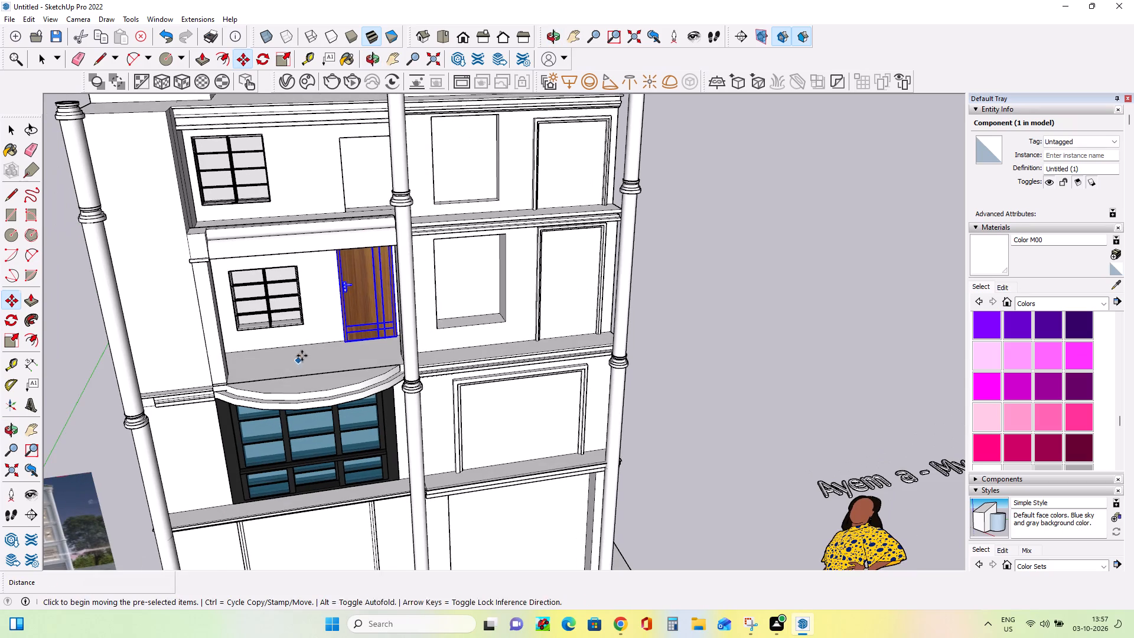
{"action": "middle_click_drag", "start_coordinate": [369, 309], "coordinate": [400, 167]}
{"action": "scroll", "coordinate": [359, 280], "scroll_direction": "up", "scroll_amount": 3}
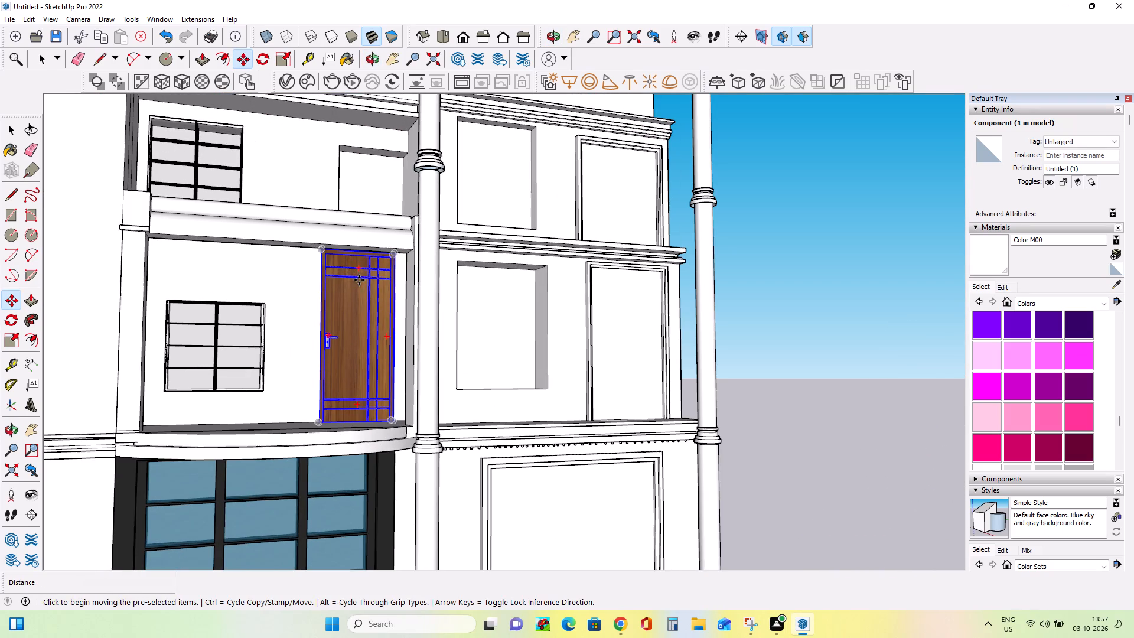
{"action": "left_click", "coordinate": [3, 343]}
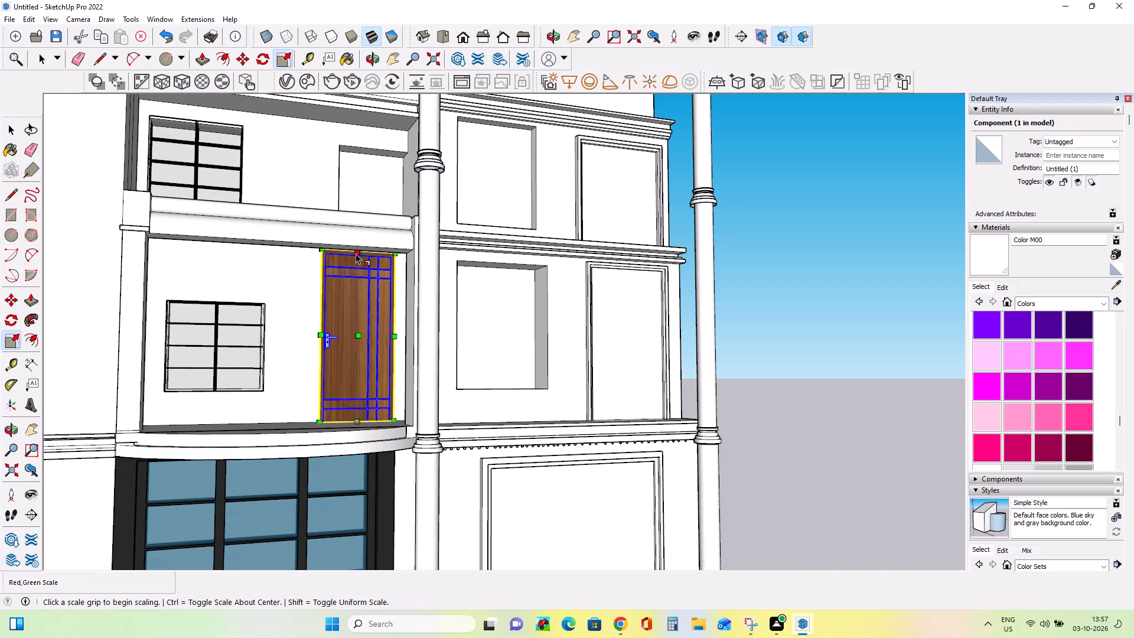
{"action": "left_click", "coordinate": [357, 253]}
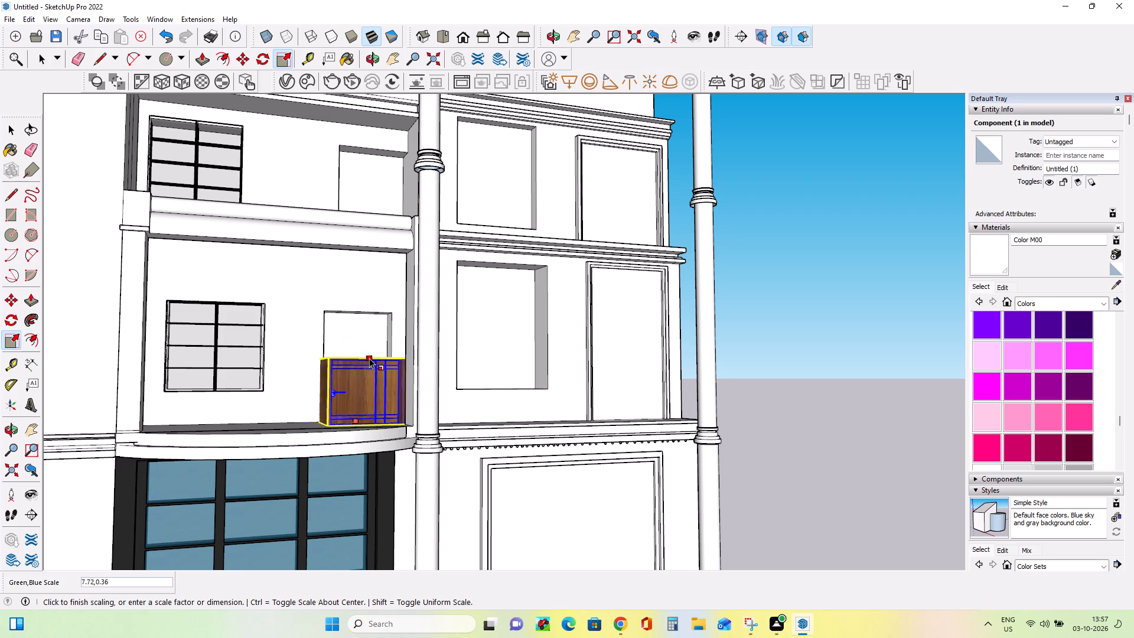
{"action": "left_click", "coordinate": [357, 310]}
Narrow the door with a red-green scale from its column-side edge to match the width of its opening.
{"action": "middle_click_drag", "start_coordinate": [392, 341], "coordinate": [358, 356]}
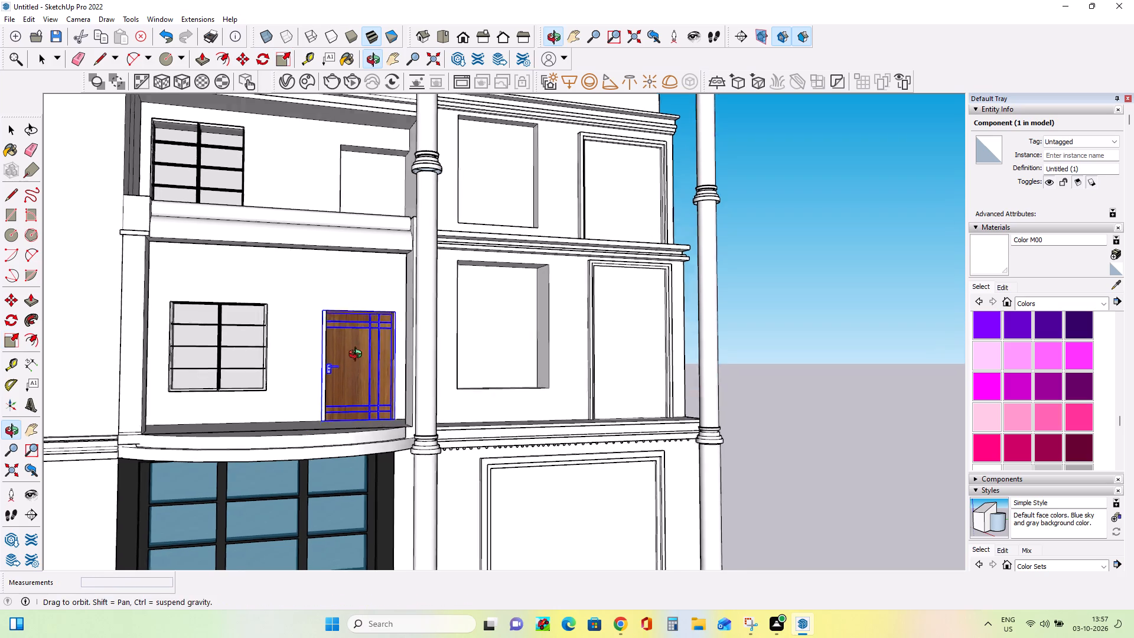
{"action": "middle_click_drag", "start_coordinate": [358, 356], "coordinate": [339, 359]}
{"action": "scroll", "coordinate": [396, 363], "scroll_direction": "up", "scroll_amount": 8}
{"action": "middle_click_drag", "start_coordinate": [422, 371], "coordinate": [436, 373]}
{"action": "middle_click", "coordinate": [436, 373]}
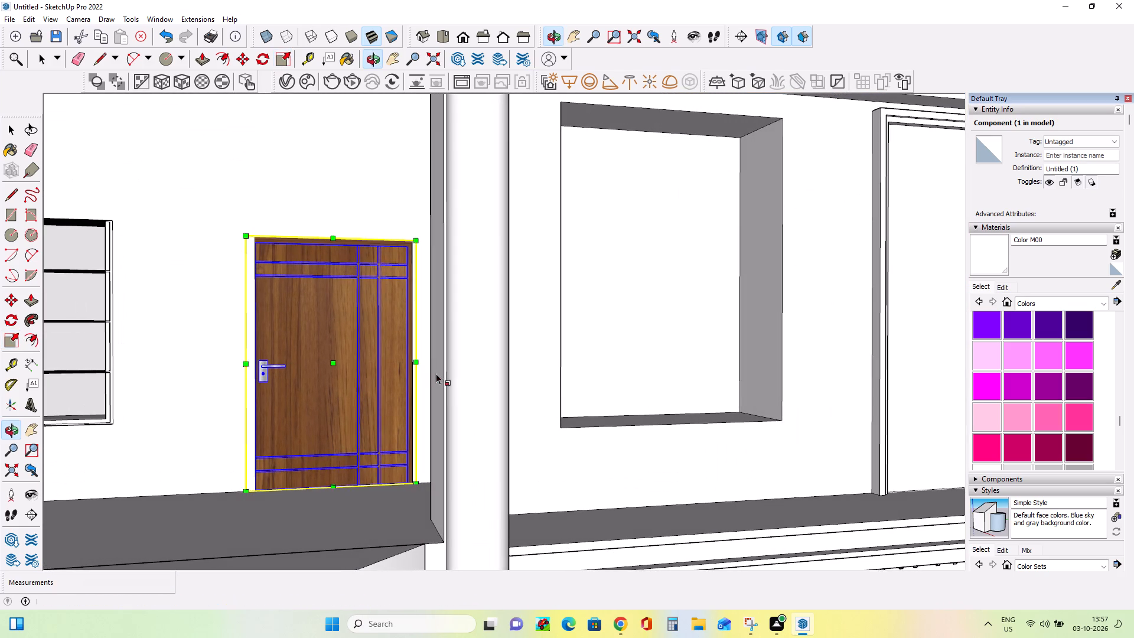
{"action": "left_click", "coordinate": [419, 358]}
{"action": "left_click", "coordinate": [403, 359]}
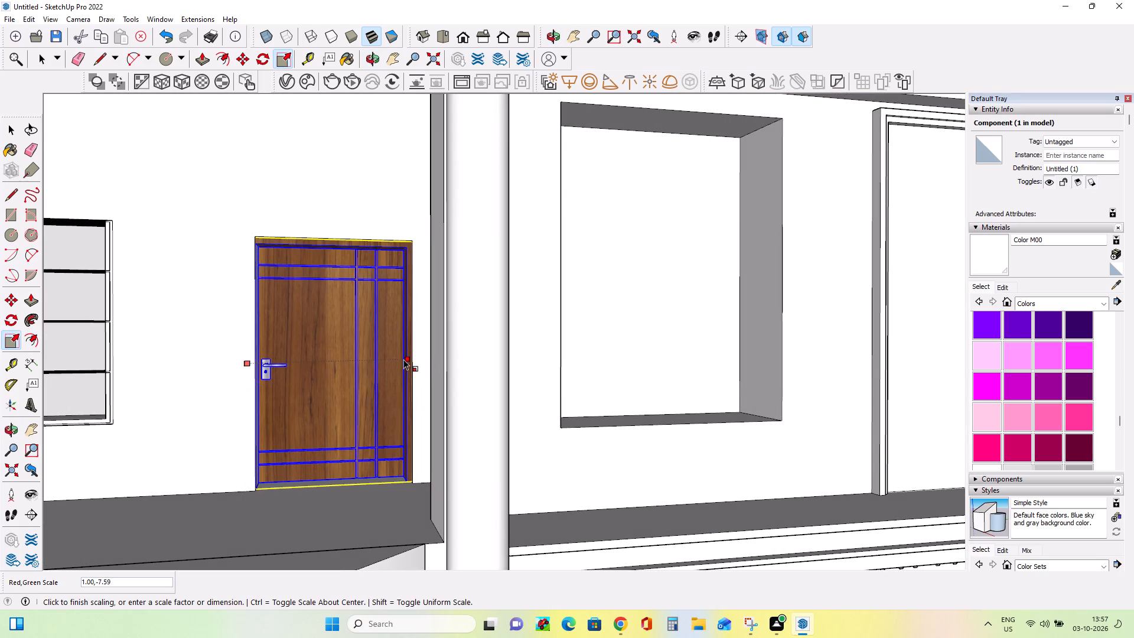
Copy the door by its lower corner up to the door opening on the fourth storey.
{"action": "middle_click_drag", "start_coordinate": [434, 370], "coordinate": [365, 429]}
{"action": "scroll", "coordinate": [365, 429], "scroll_direction": "down", "scroll_amount": 13}
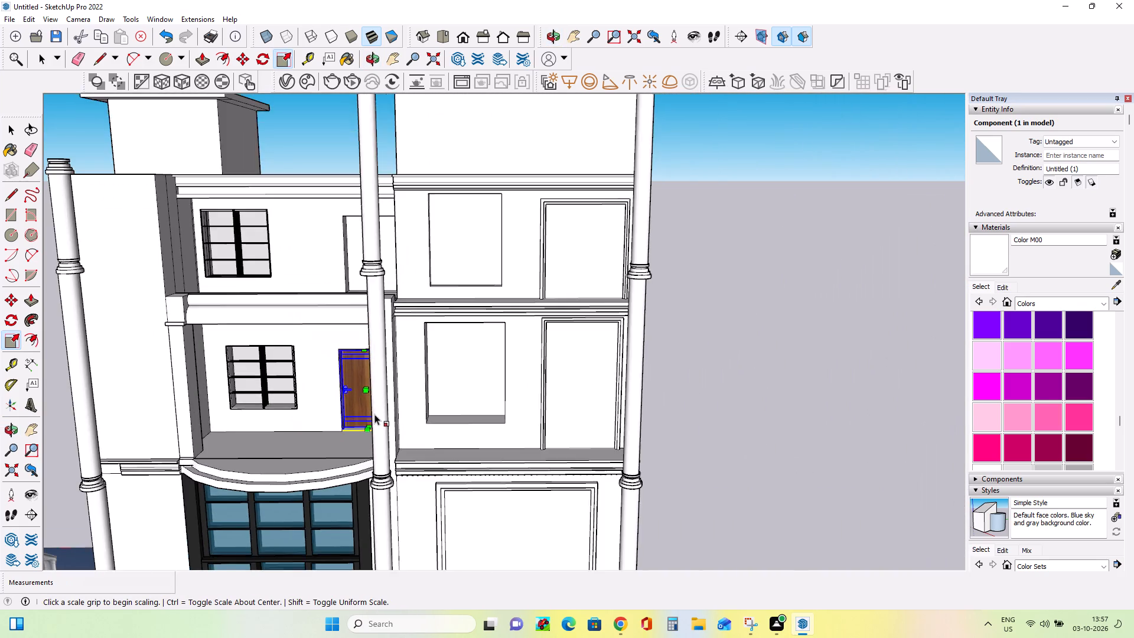
{"action": "middle_click_drag", "start_coordinate": [374, 414], "coordinate": [474, 385]}
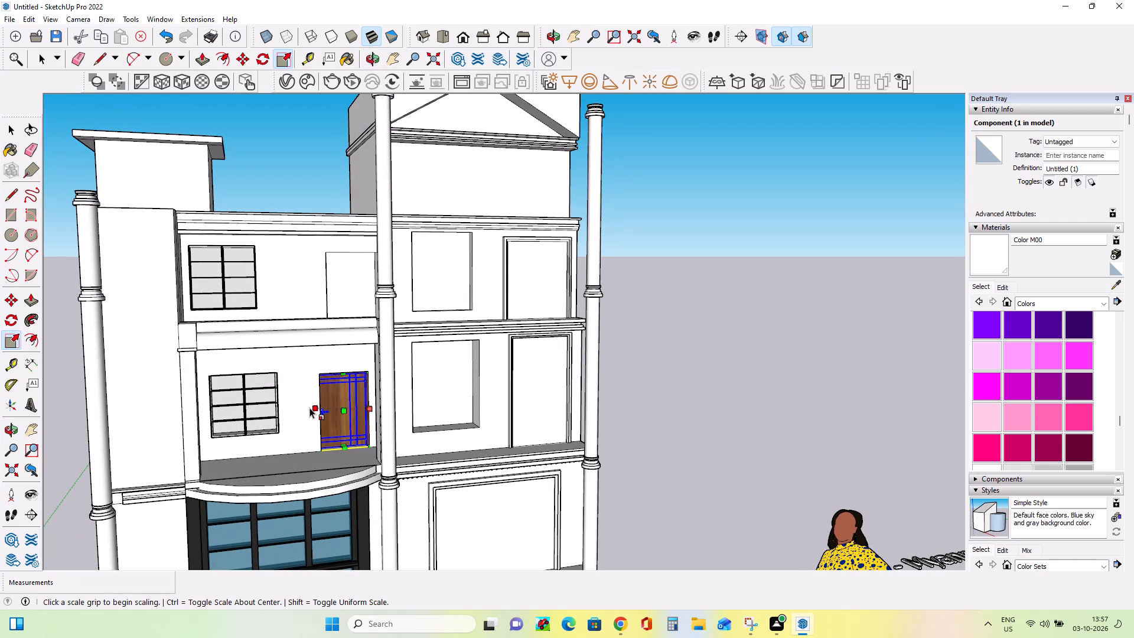
{"action": "left_click", "coordinate": [13, 298]}
{"action": "left_click", "coordinate": [322, 455]}
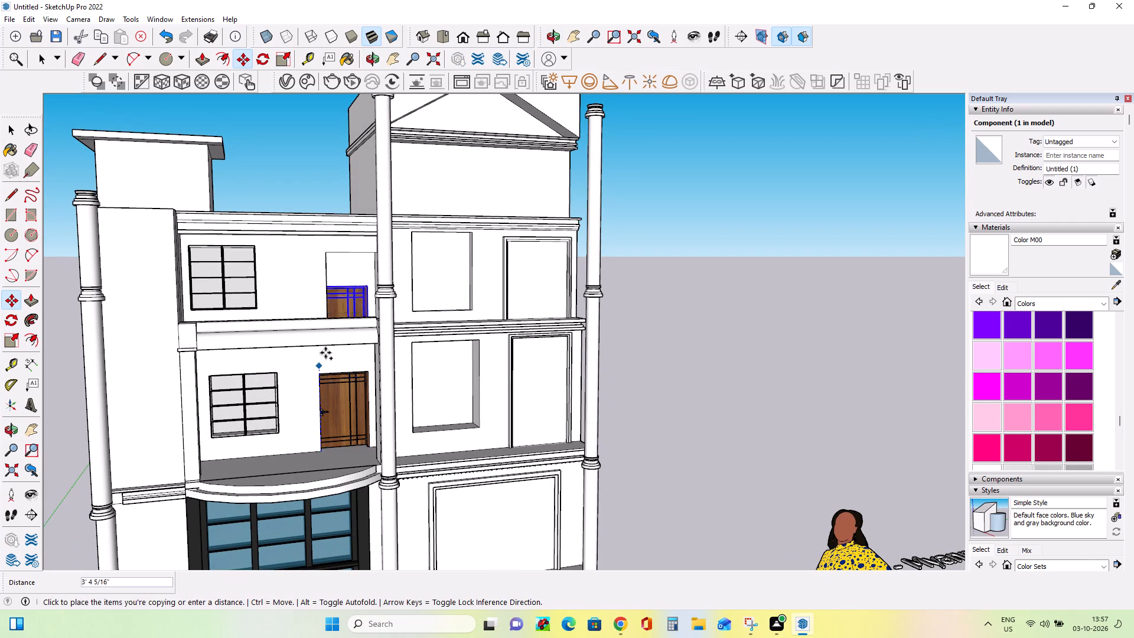
{"action": "left_click", "coordinate": [332, 315]}
Shift the copied fourth-storey door by its lower corner about 3/4" toward its opening.
{"action": "middle_click_drag", "start_coordinate": [359, 259], "coordinate": [370, 326]}
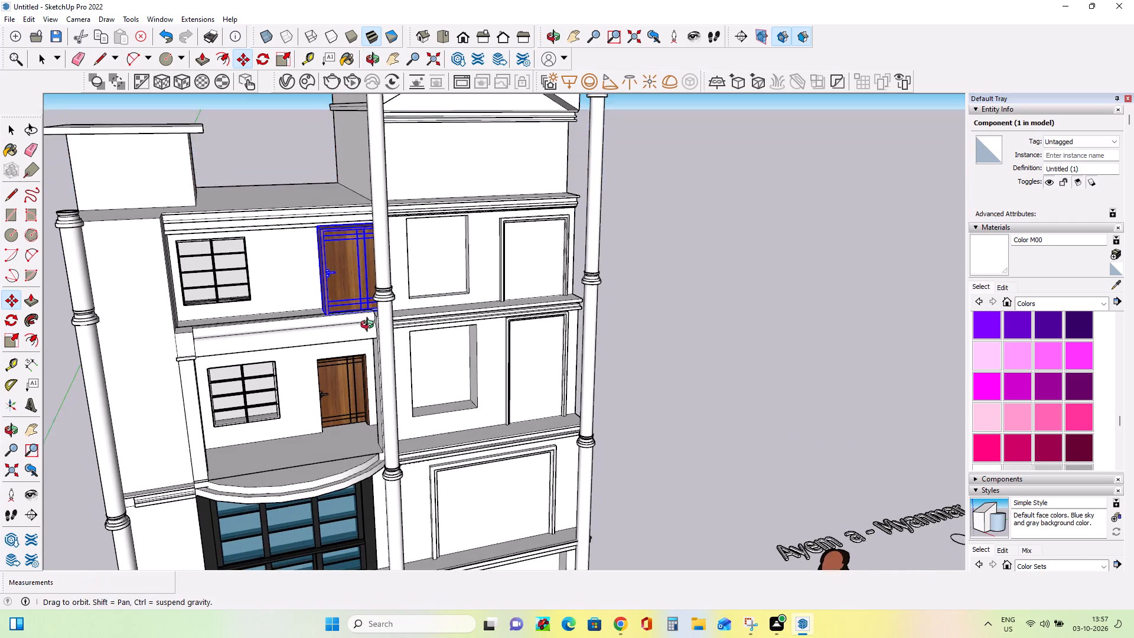
{"action": "middle_click_drag", "start_coordinate": [370, 326], "coordinate": [370, 327]}
{"action": "scroll", "coordinate": [333, 236], "scroll_direction": "up", "scroll_amount": 4}
{"action": "middle_click_drag", "start_coordinate": [337, 226], "coordinate": [355, 159]}
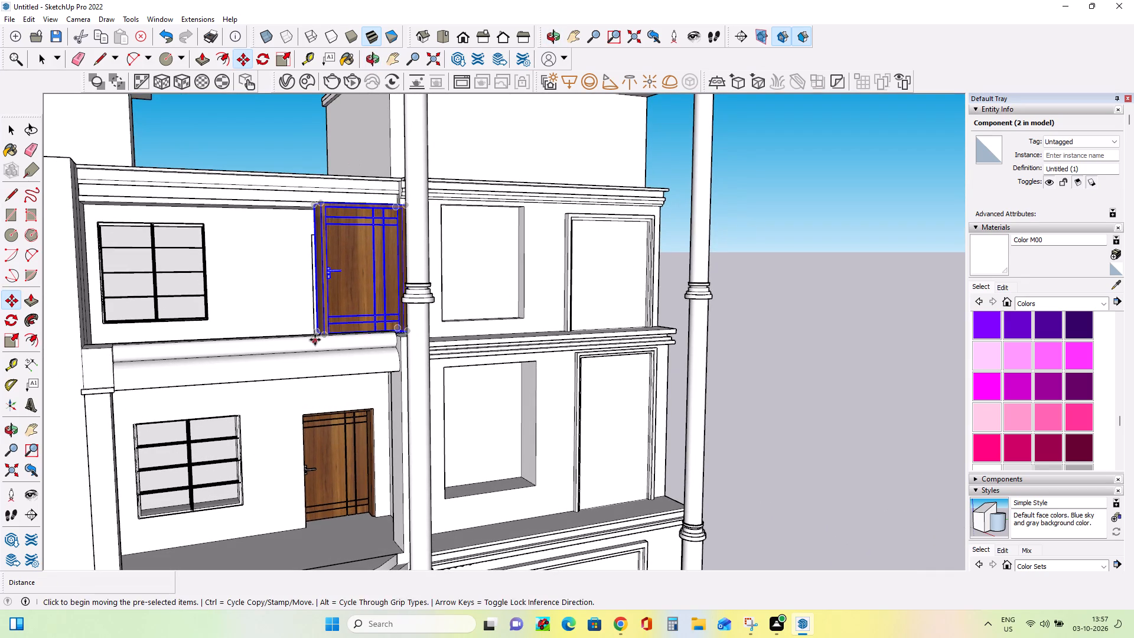
{"action": "left_click", "coordinate": [317, 331]}
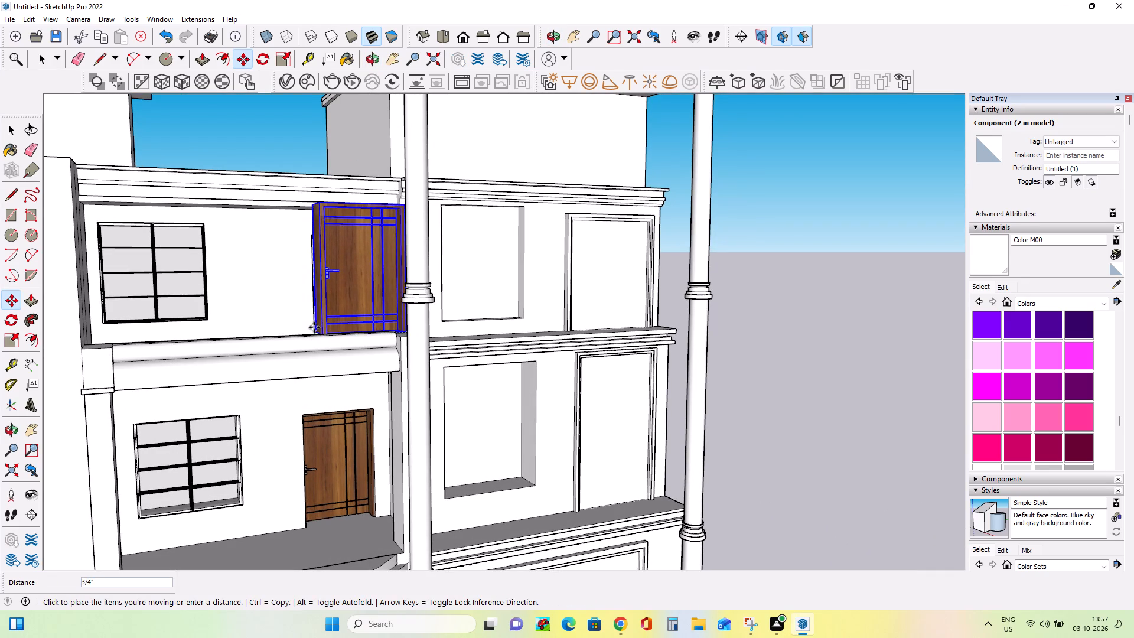
{"action": "double_click", "coordinate": [314, 327]}
Thin the fourth-storey door's depth along the green axis to a scale of about 0.18.
{"action": "middle_click_drag", "start_coordinate": [286, 347], "coordinate": [435, 356]}
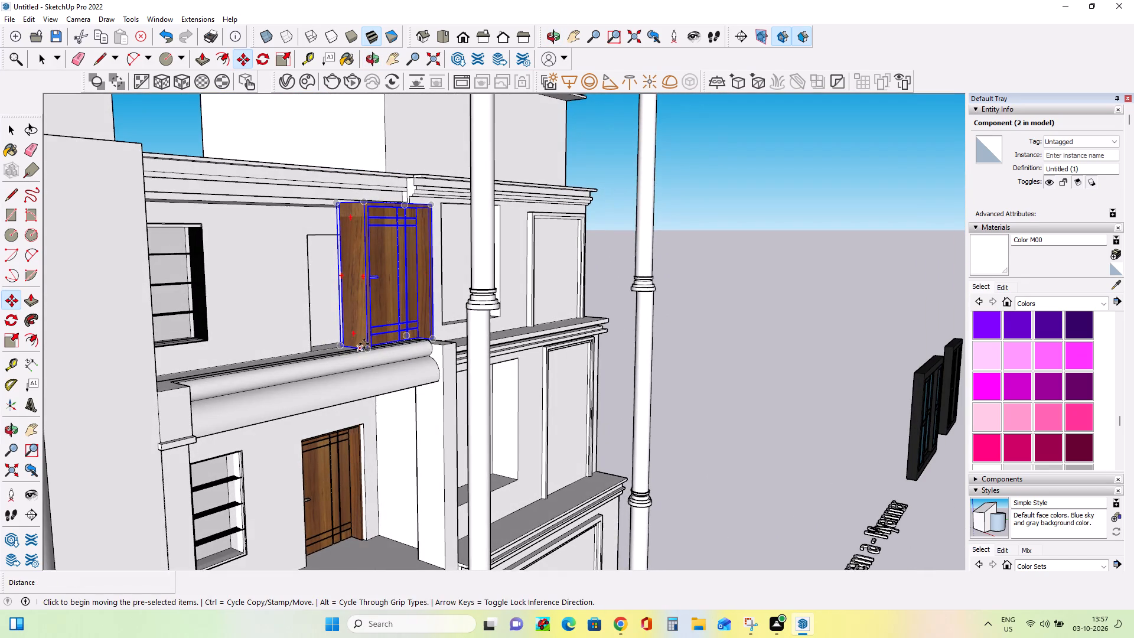
{"action": "middle_click_drag", "start_coordinate": [395, 319], "coordinate": [396, 356]}
{"action": "left_click", "coordinate": [13, 340]}
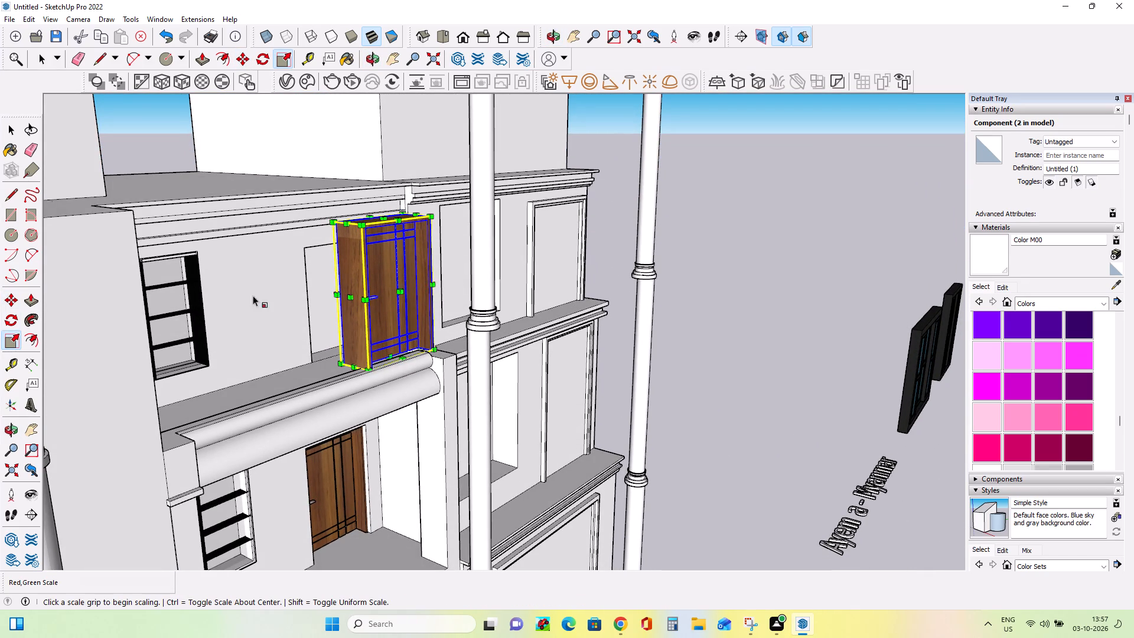
{"action": "left_click", "coordinate": [406, 293]}
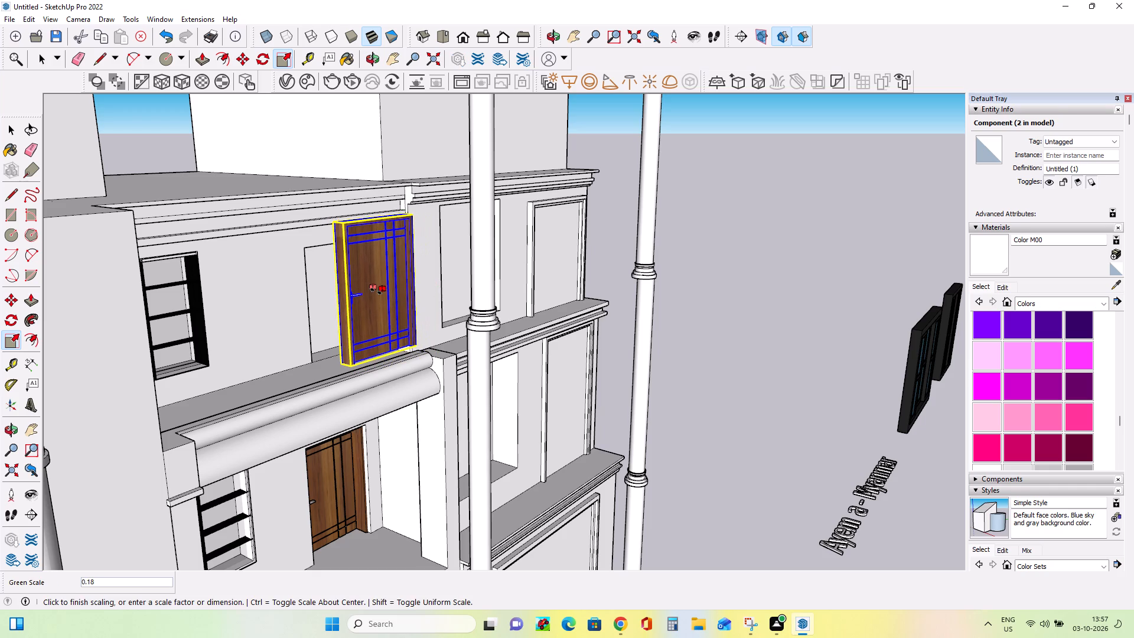
{"action": "left_click", "coordinate": [378, 291]}
Move the fourth-storey door by its lower front corner about 1' 5 5/8" back into its opening.
{"action": "left_click", "coordinate": [7, 299]}
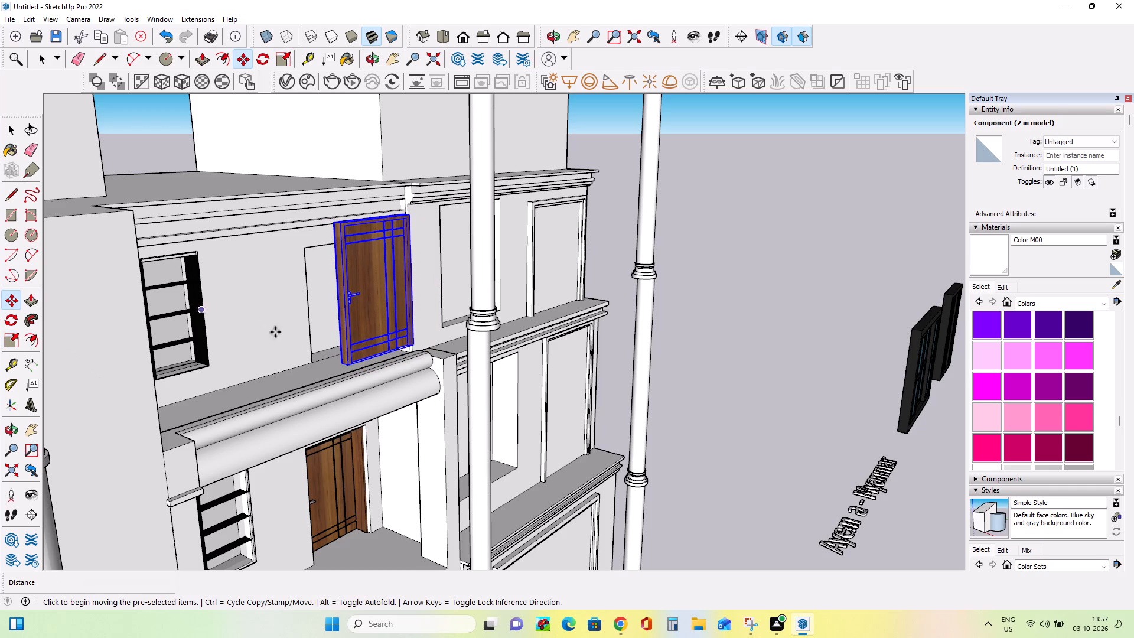
{"action": "left_click", "coordinate": [350, 363]}
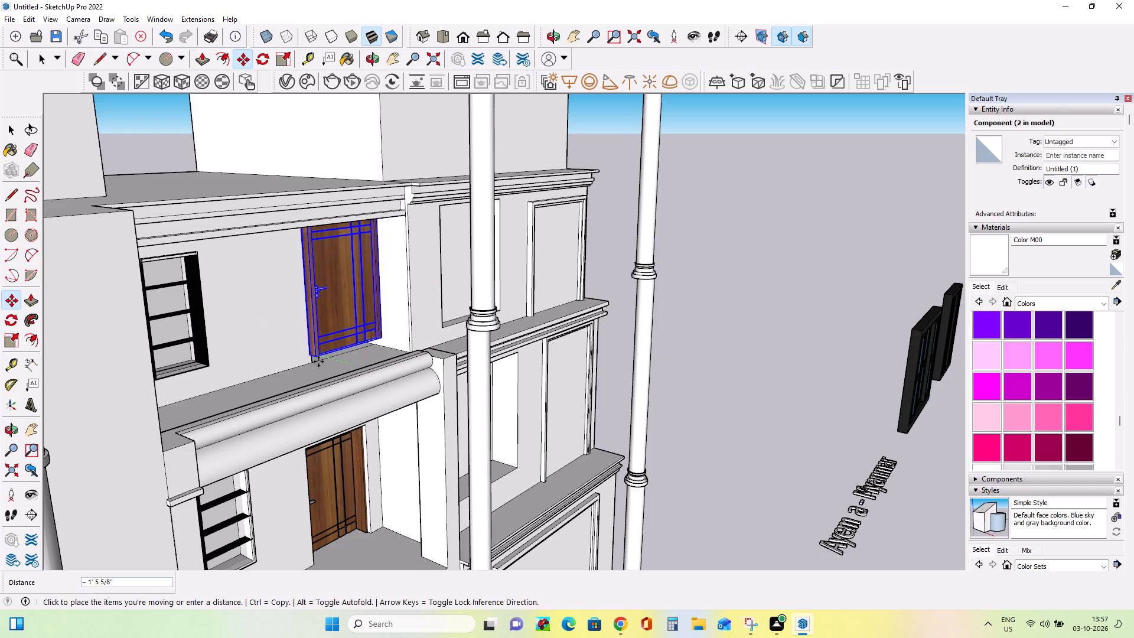
{"action": "left_click", "coordinate": [318, 362]}
Reduce the fourth-storey door's height with a green-blue scale of about 0.87 to match the top of its opening.
{"action": "middle_click", "coordinate": [275, 359]}
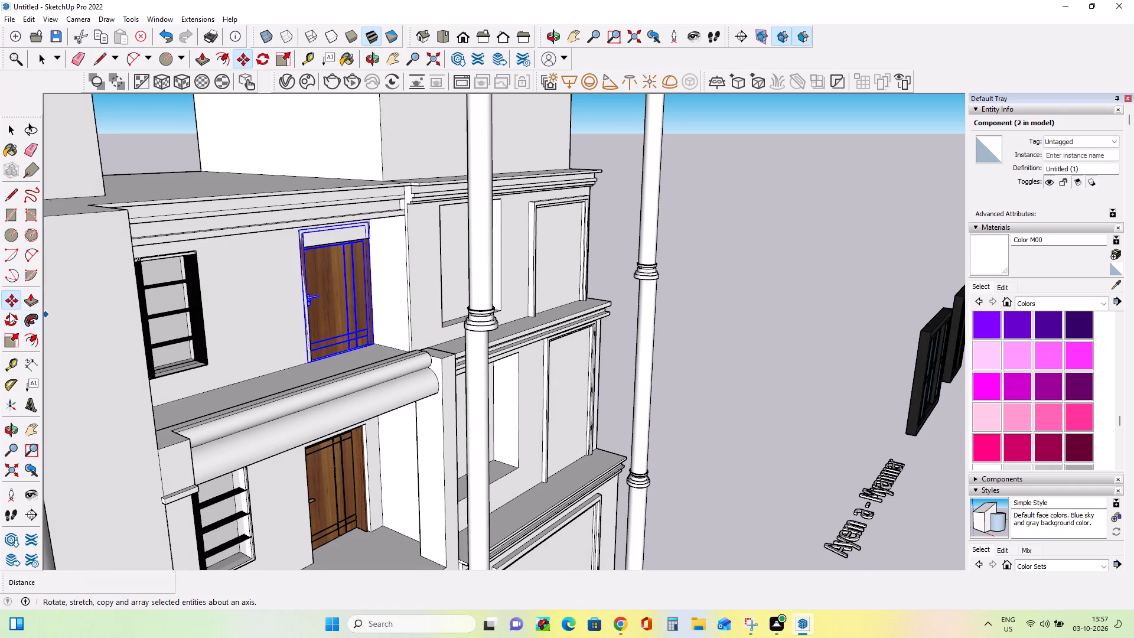
{"action": "left_click", "coordinate": [9, 320]}
{"action": "left_click", "coordinate": [14, 338]}
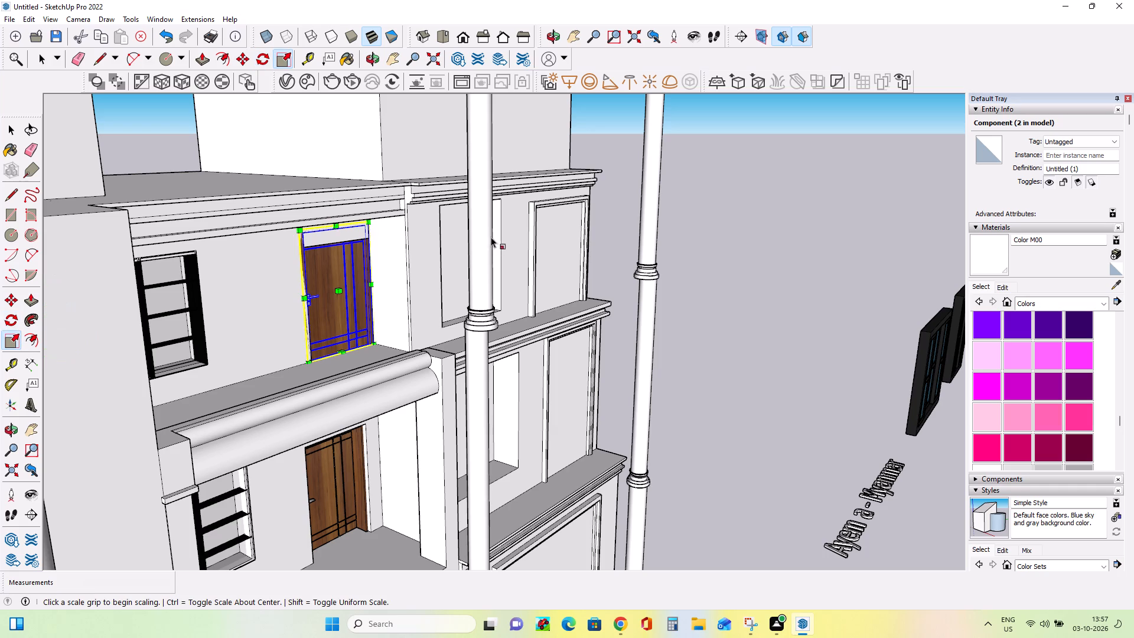
{"action": "left_click", "coordinate": [339, 222]}
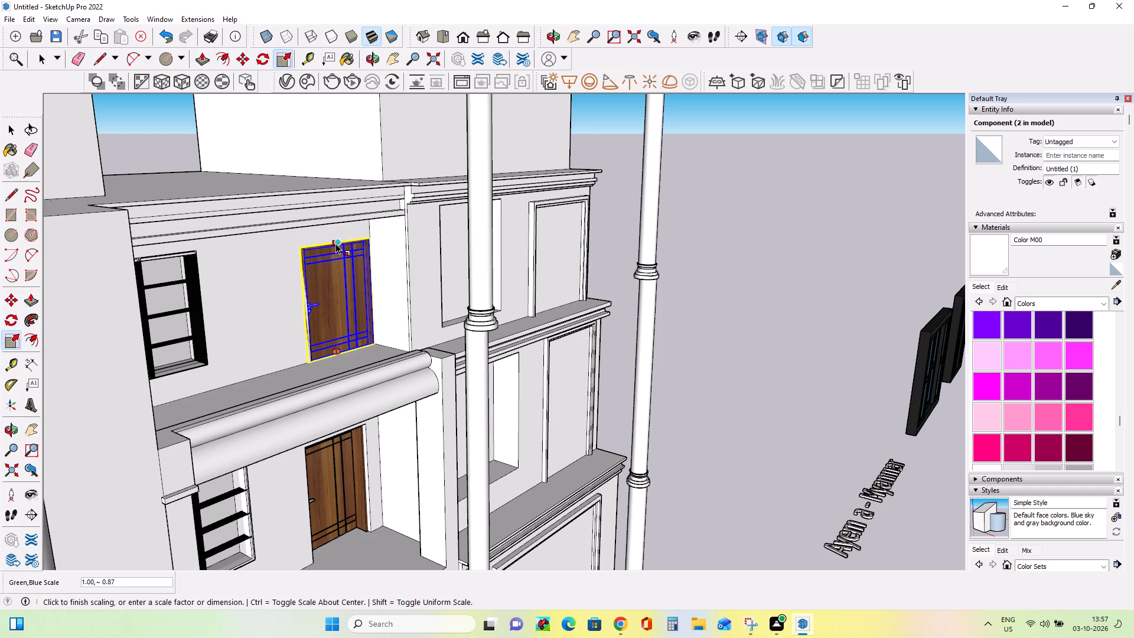
{"action": "left_click", "coordinate": [335, 243]}
Move the third-storey door by its lower corner about 6 1/2" forward out of the wall.
{"action": "middle_click_drag", "start_coordinate": [435, 313], "coordinate": [318, 275]}
{"action": "scroll", "coordinate": [389, 443], "scroll_direction": "up", "scroll_amount": 1}
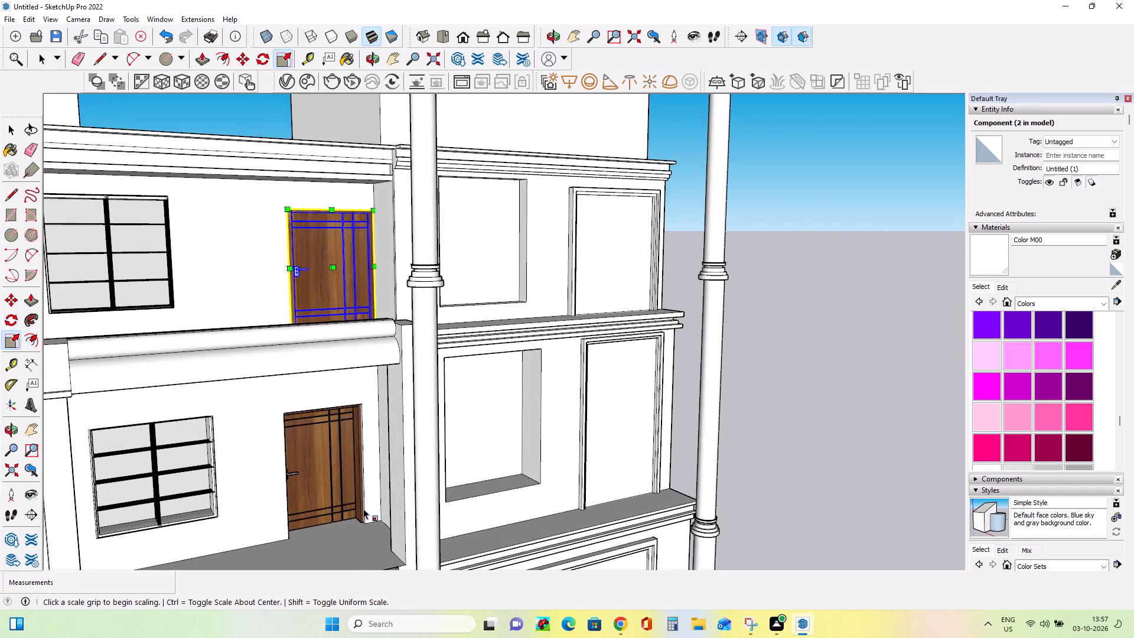
{"action": "scroll", "coordinate": [360, 517], "scroll_direction": "up", "scroll_amount": 3}
{"action": "middle_click_drag", "start_coordinate": [360, 528], "coordinate": [271, 540]}
{"action": "scroll", "coordinate": [360, 528], "scroll_direction": "up", "scroll_amount": 1}
{"action": "left_click", "coordinate": [295, 471]}
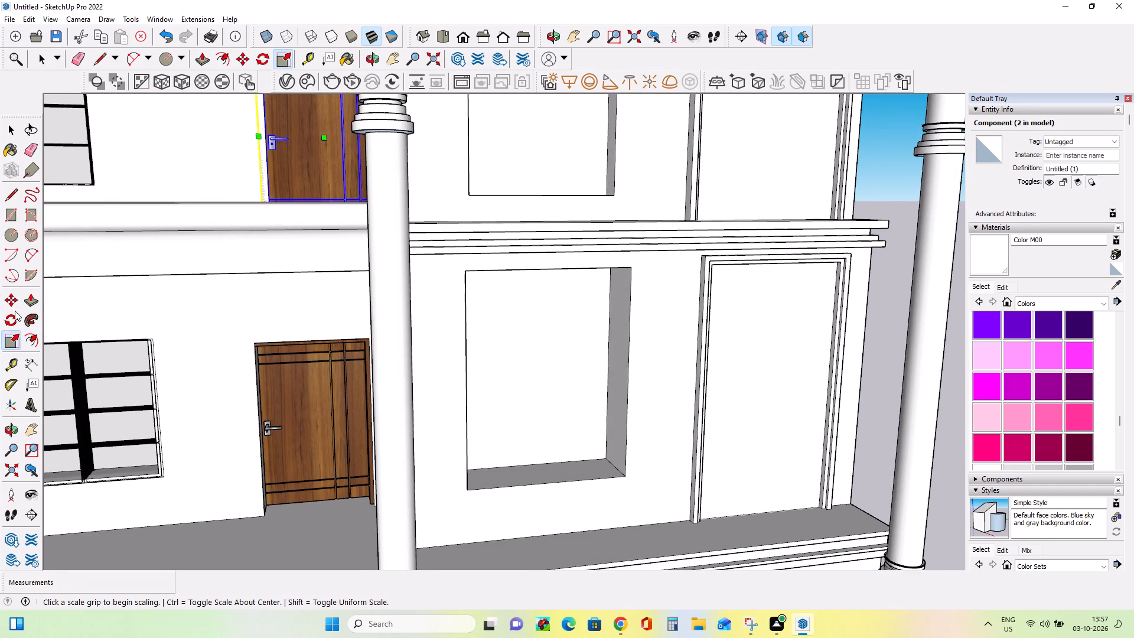
{"action": "left_click", "coordinate": [11, 136]}
{"action": "left_click", "coordinate": [343, 438]}
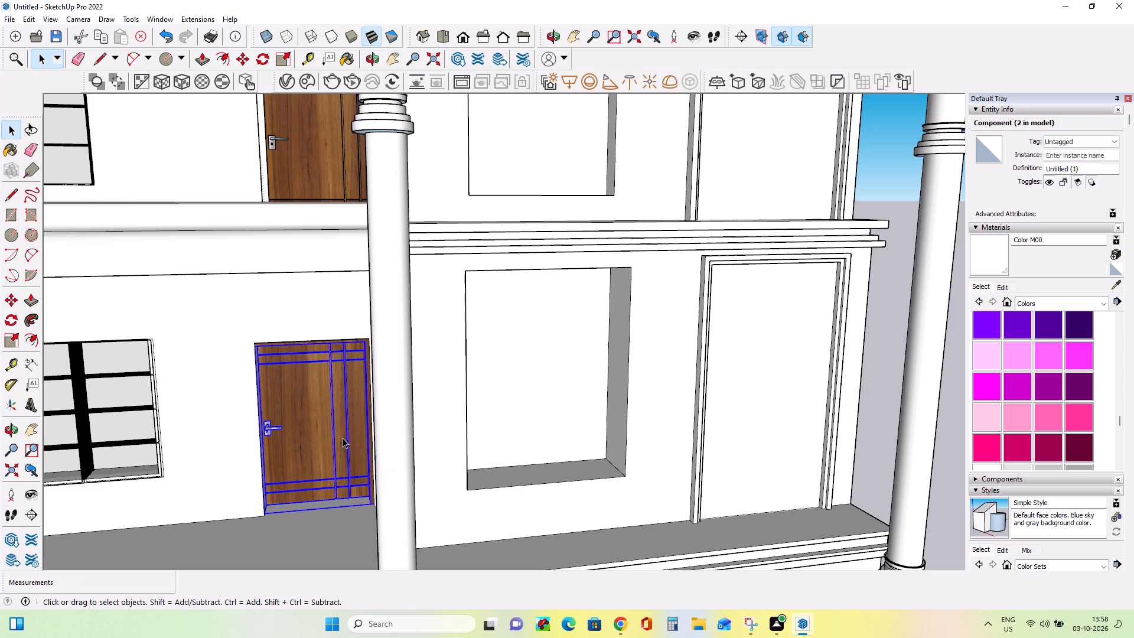
{"action": "left_click", "coordinate": [8, 308]}
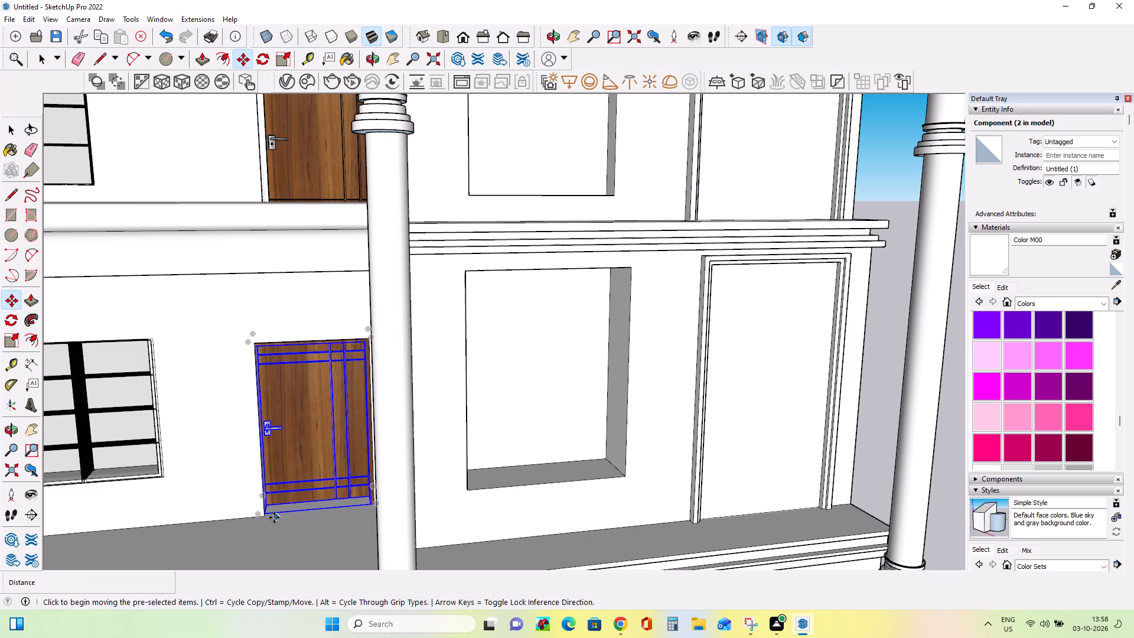
{"action": "left_click", "coordinate": [268, 516]}
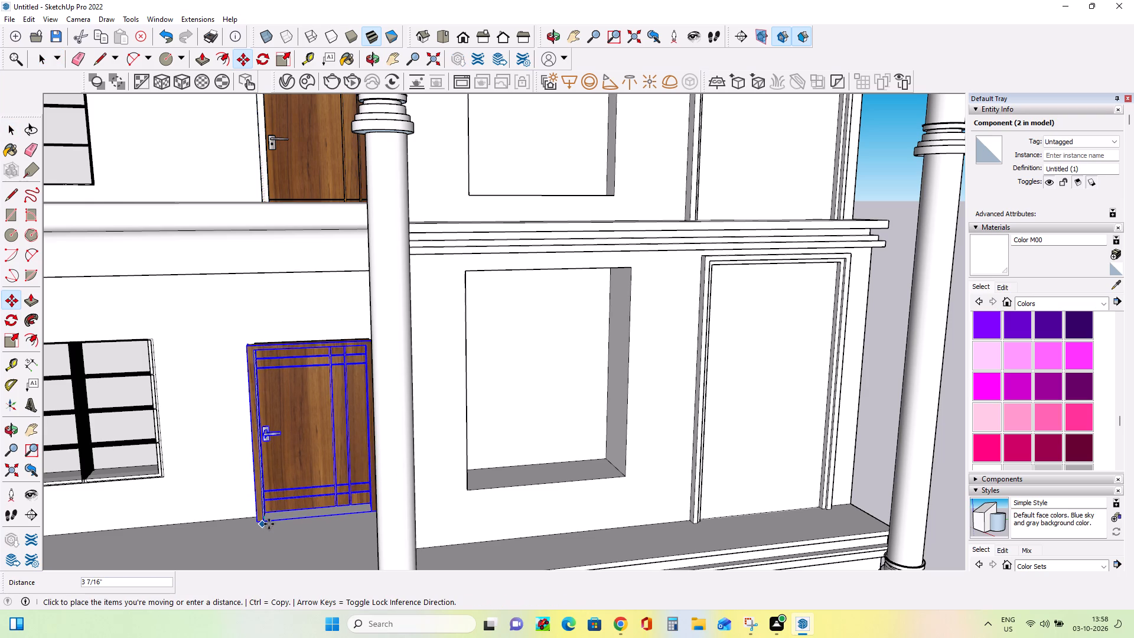
{"action": "double_click", "coordinate": [267, 530]}
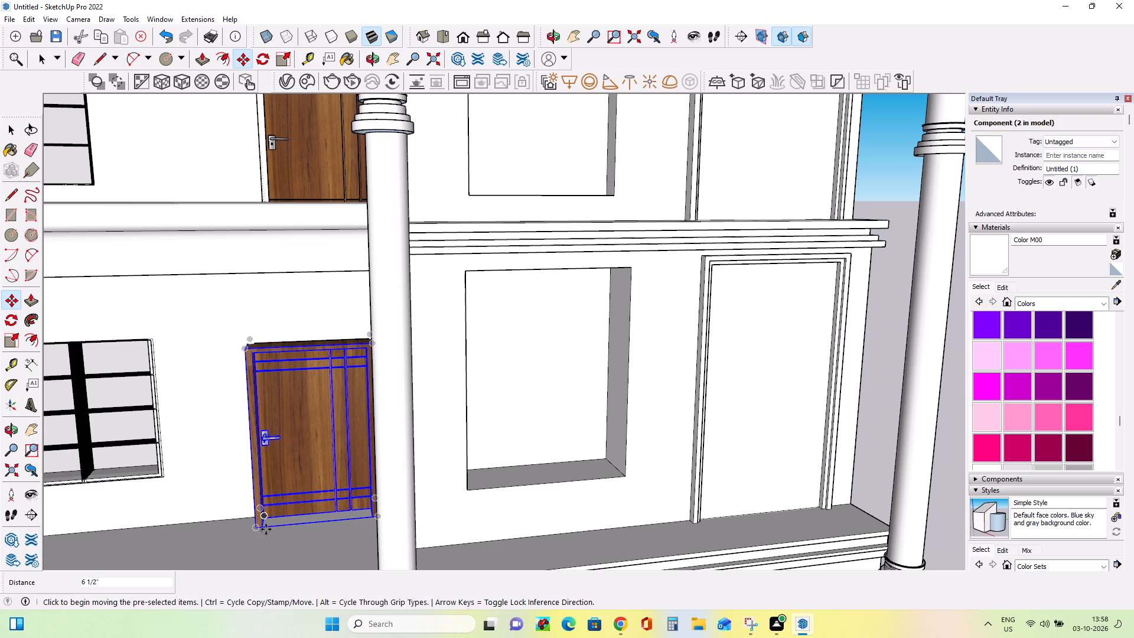
{"action": "scroll", "coordinate": [255, 527], "scroll_direction": "up", "scroll_amount": 8}
{"action": "middle_click_drag", "start_coordinate": [284, 521], "coordinate": [359, 503]}
{"action": "middle_click", "coordinate": [359, 503]}
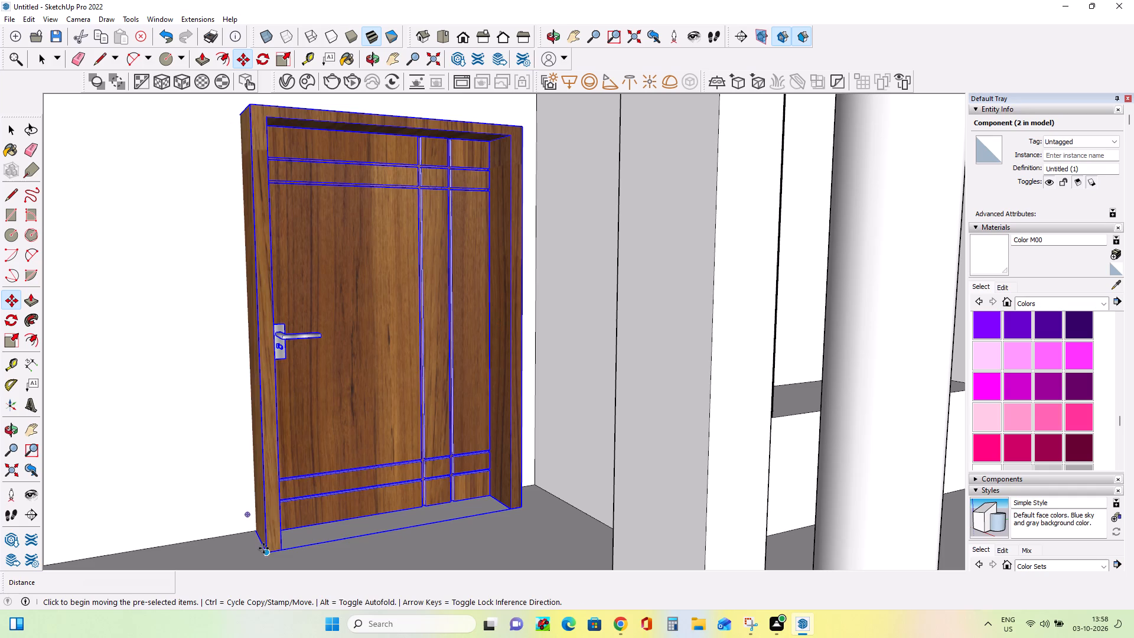
Move the third-storey door by its lower front corner back into its opening.
{"action": "left_click", "coordinate": [263, 548]}
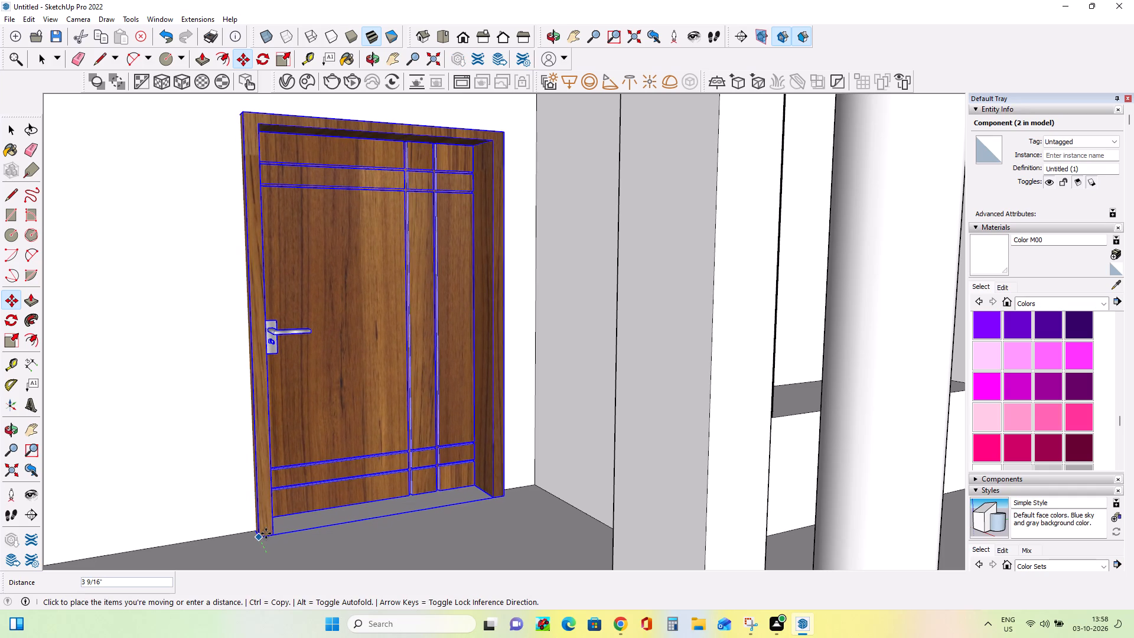
{"action": "left_click", "coordinate": [273, 529]}
Scale the third-storey door in red and green to about 0.89, 1.24 so its far side edge fits the opening.
{"action": "middle_click_drag", "start_coordinate": [359, 530], "coordinate": [348, 533]}
{"action": "scroll", "coordinate": [457, 480], "scroll_direction": "down", "scroll_amount": 2}
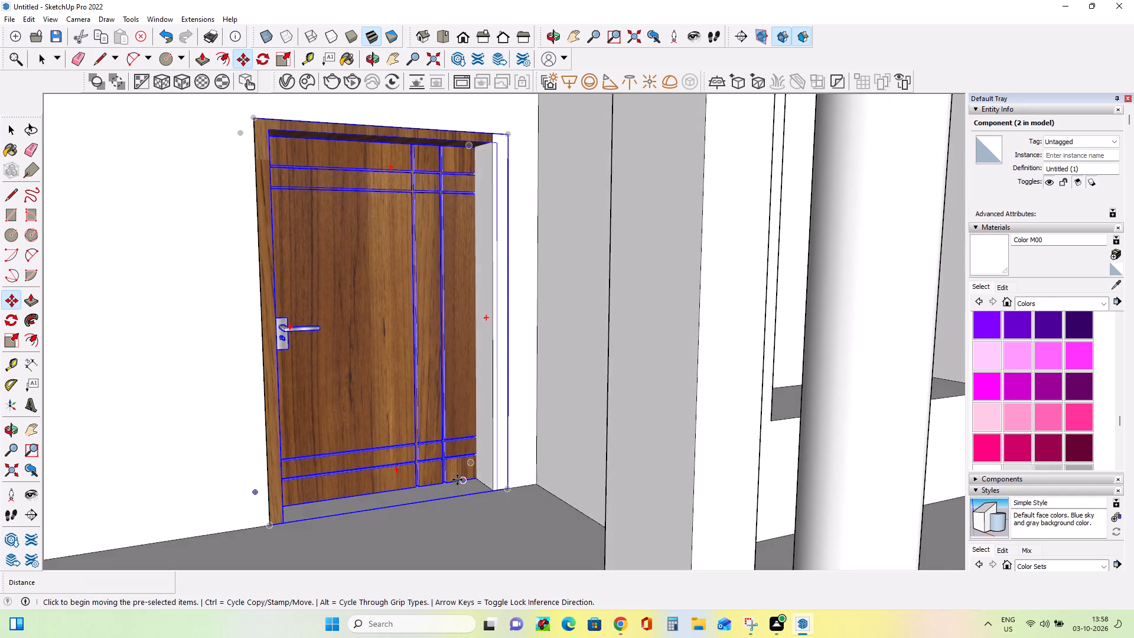
{"action": "scroll", "coordinate": [457, 480], "scroll_direction": "down", "scroll_amount": 2}
{"action": "left_click", "coordinate": [6, 341]}
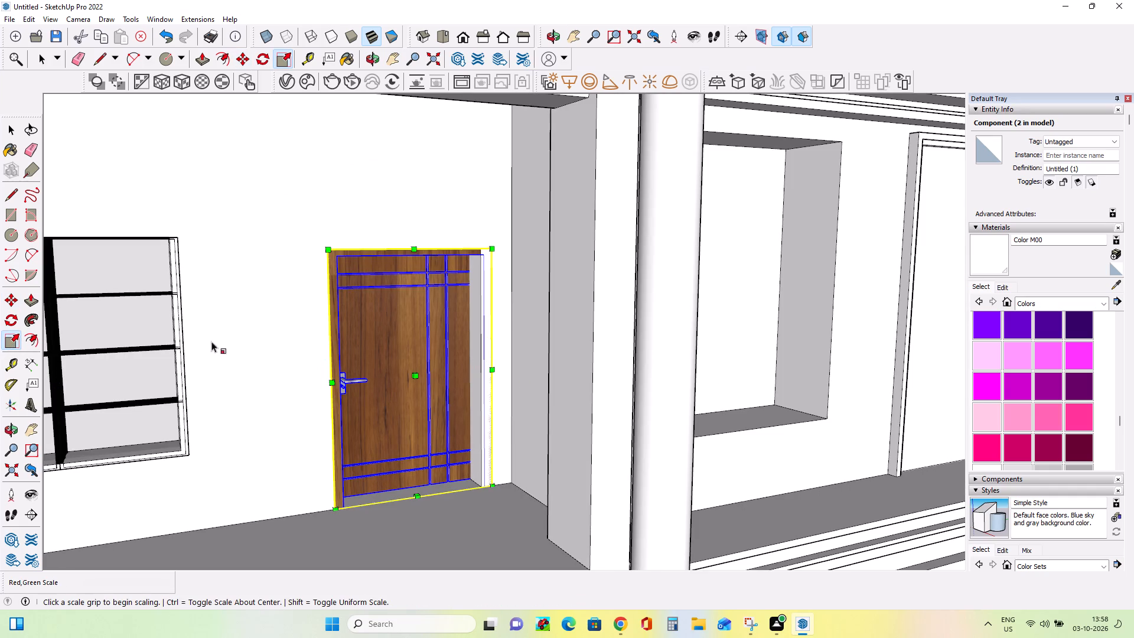
{"action": "left_click", "coordinate": [493, 370]}
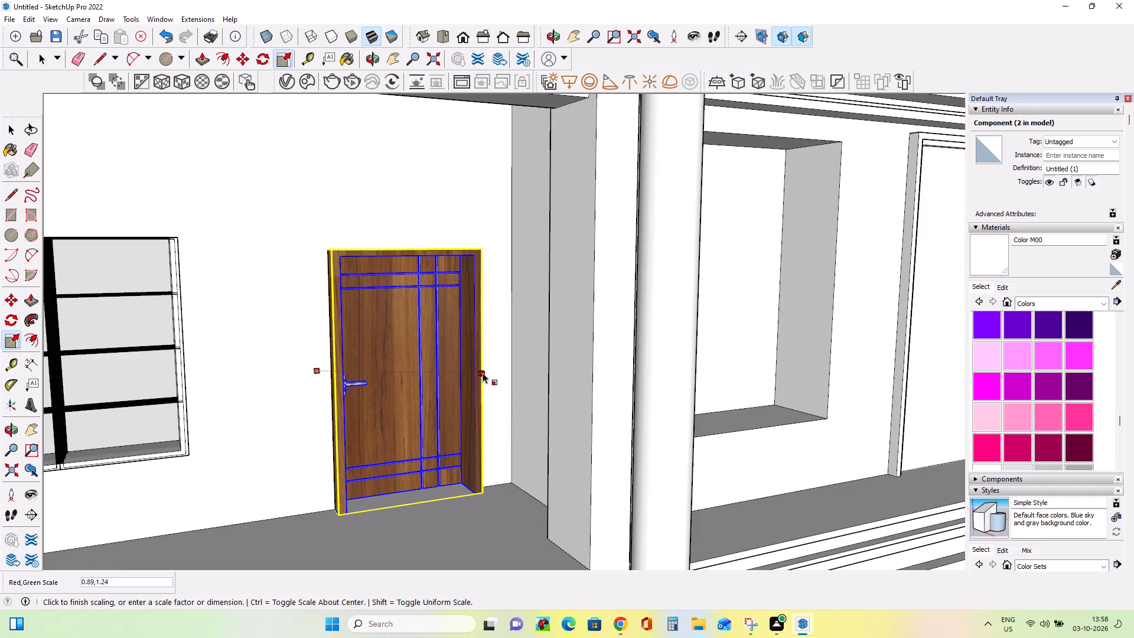
{"action": "left_click", "coordinate": [483, 370]}
Narrow the fourth-storey door slightly from its handle-side edge with a red-green scale to fit its opening.
{"action": "middle_click_drag", "start_coordinate": [520, 454], "coordinate": [473, 476]}
{"action": "scroll", "coordinate": [472, 476], "scroll_direction": "down", "scroll_amount": 10}
{"action": "scroll", "coordinate": [458, 304], "scroll_direction": "up", "scroll_amount": 7}
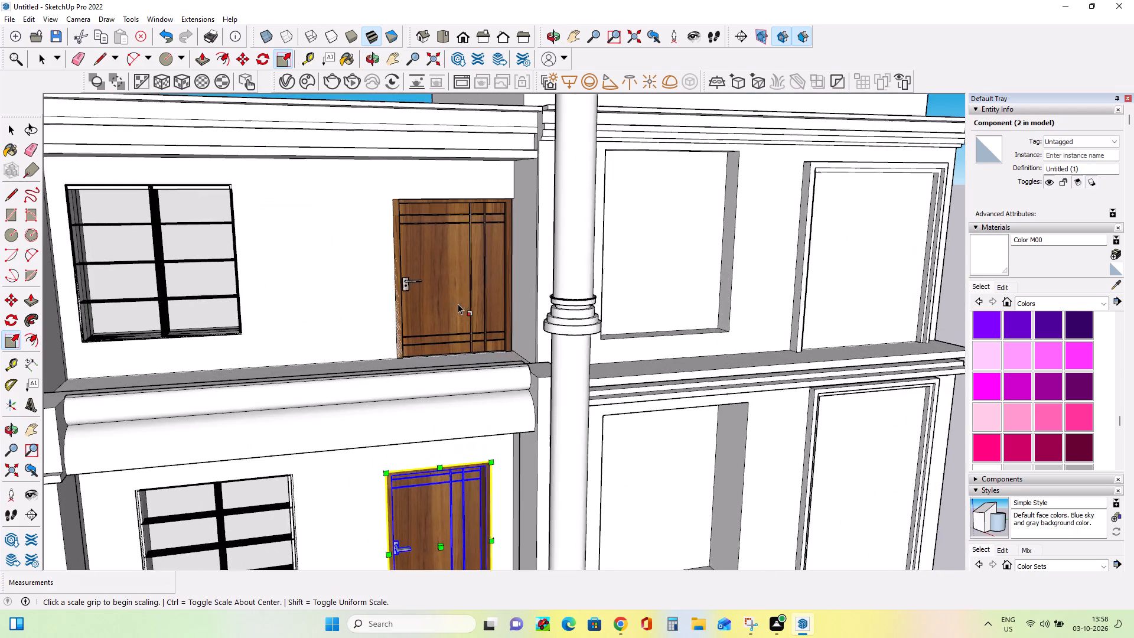
{"action": "scroll", "coordinate": [458, 304], "scroll_direction": "up", "scroll_amount": 2}
{"action": "left_click", "coordinate": [11, 135]}
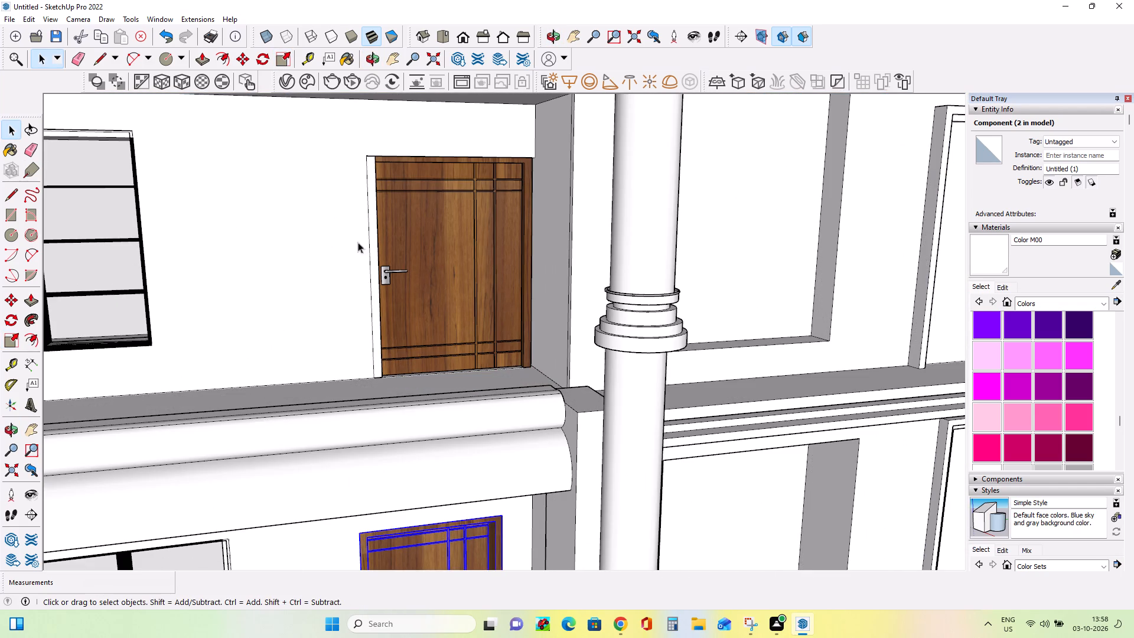
{"action": "left_click", "coordinate": [465, 307]}
{"action": "middle_click_drag", "start_coordinate": [526, 375], "coordinate": [397, 460]}
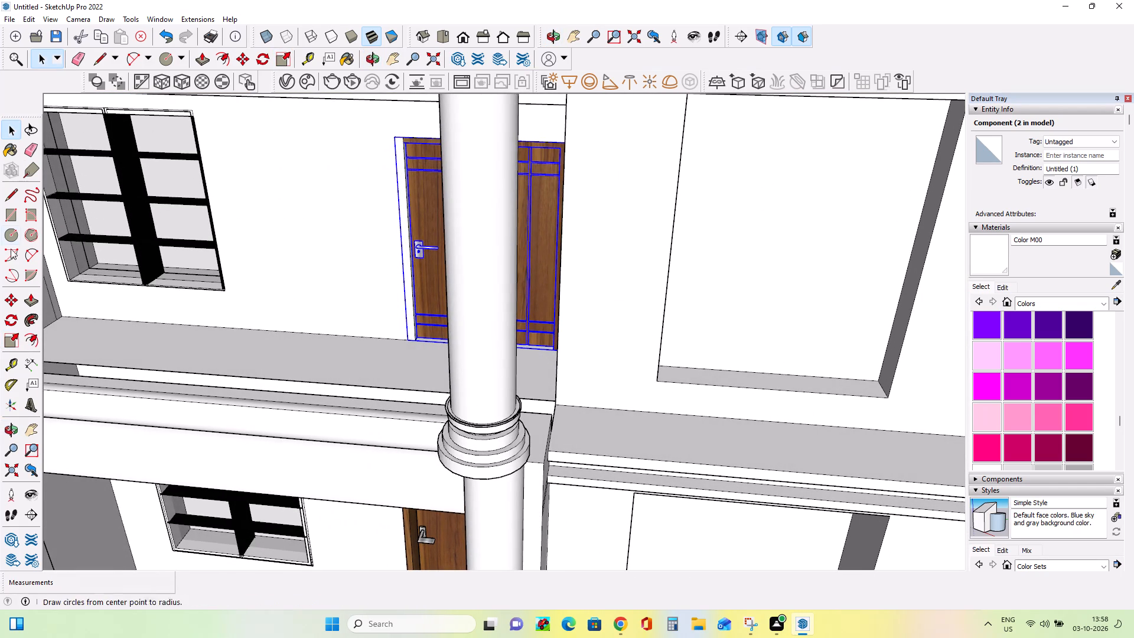
{"action": "left_click", "coordinate": [10, 334]}
{"action": "left_click", "coordinate": [402, 249]}
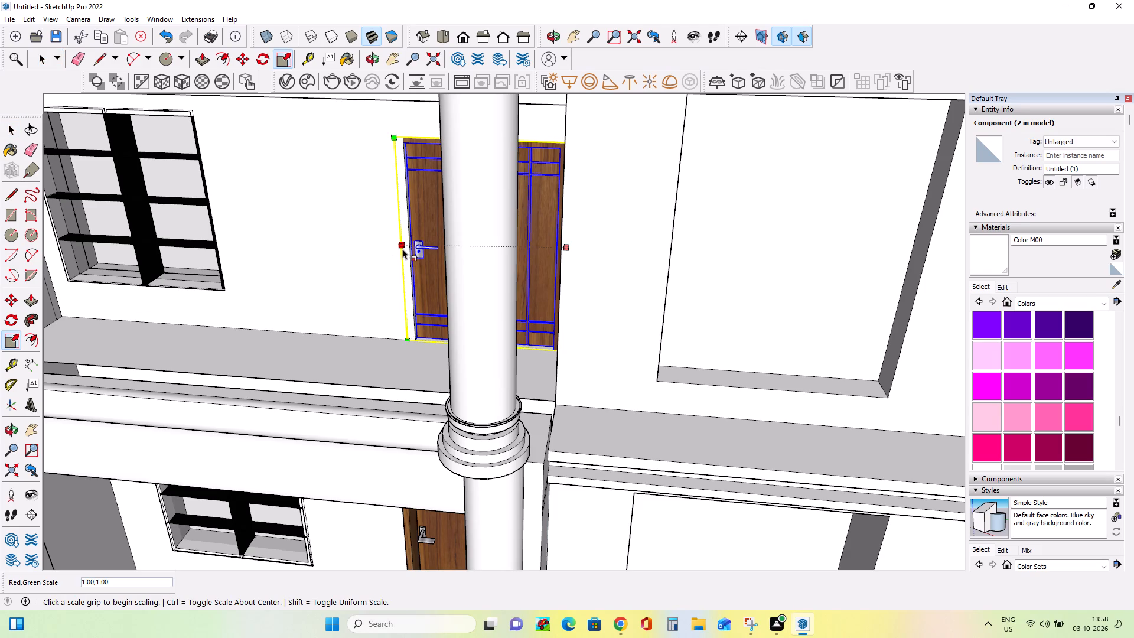
{"action": "left_click", "coordinate": [409, 249]}
Examine the facade and compare it with the window and gable details in the reference photo.
{"action": "middle_click_drag", "start_coordinate": [400, 360], "coordinate": [548, 323]}
{"action": "scroll", "coordinate": [548, 323], "scroll_direction": "down", "scroll_amount": 14}
{"action": "scroll", "coordinate": [548, 326], "scroll_direction": "up", "scroll_amount": 1}
{"action": "scroll", "coordinate": [548, 327], "scroll_direction": "down", "scroll_amount": 2}
{"action": "middle_click_drag", "start_coordinate": [592, 400], "coordinate": [513, 376]}
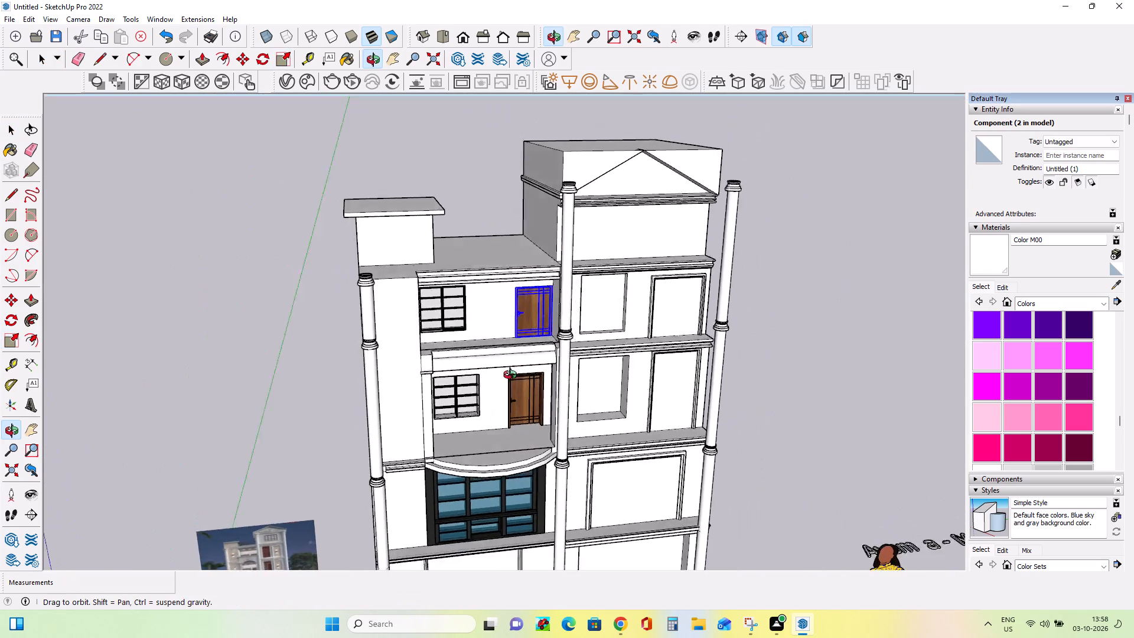
{"action": "middle_click_drag", "start_coordinate": [513, 376], "coordinate": [475, 332]}
{"action": "scroll", "coordinate": [497, 363], "scroll_direction": "up", "scroll_amount": 4}
{"action": "scroll", "coordinate": [497, 363], "scroll_direction": "down", "scroll_amount": 8}
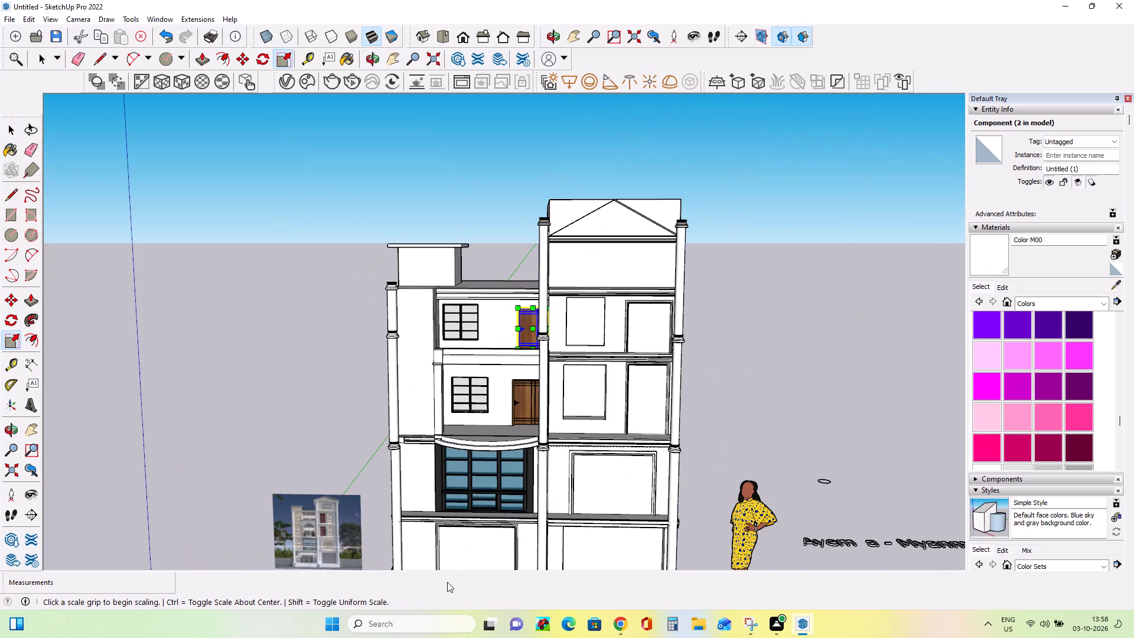
{"action": "scroll", "coordinate": [342, 539], "scroll_direction": "up", "scroll_amount": 17}
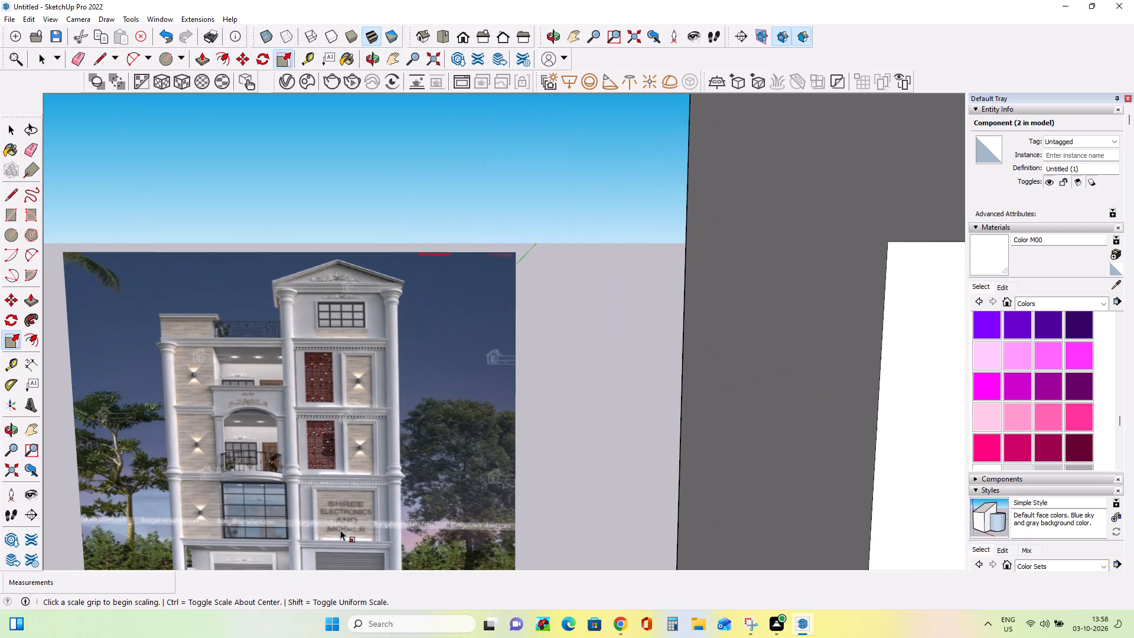
{"action": "scroll", "coordinate": [340, 530], "scroll_direction": "down", "scroll_amount": 12}
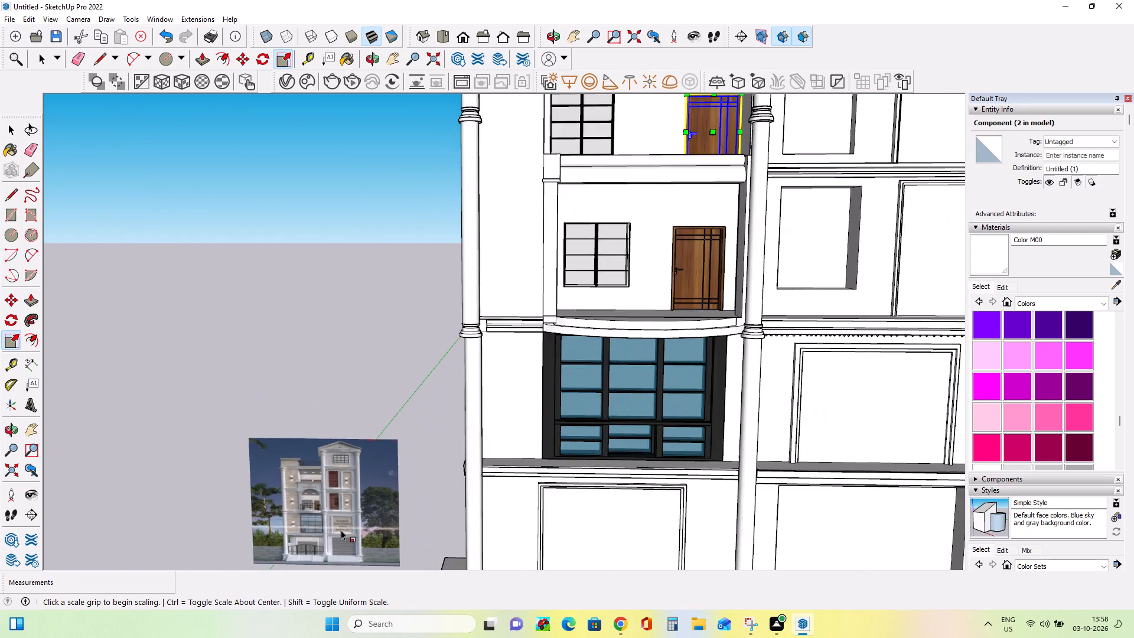
{"action": "scroll", "coordinate": [341, 530], "scroll_direction": "down", "scroll_amount": 6}
{"action": "scroll", "coordinate": [359, 500], "scroll_direction": "up", "scroll_amount": 8}
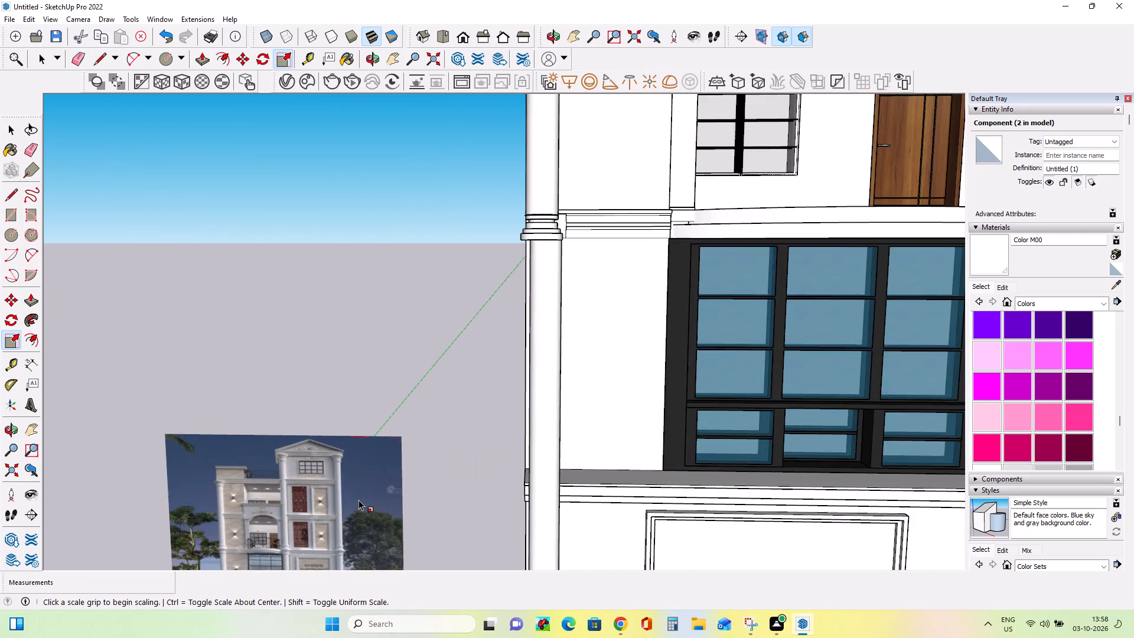
{"action": "scroll", "coordinate": [359, 500], "scroll_direction": "up", "scroll_amount": 6}
{"action": "scroll", "coordinate": [359, 500], "scroll_direction": "down", "scroll_amount": 15}
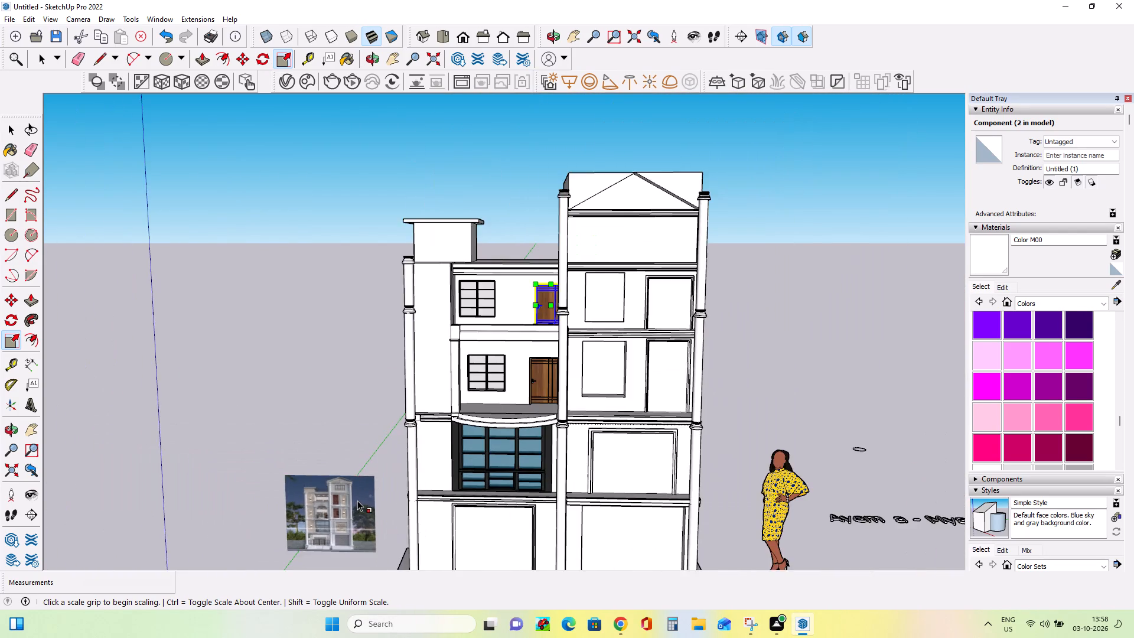
{"action": "scroll", "coordinate": [357, 500], "scroll_direction": "down", "scroll_amount": 3}
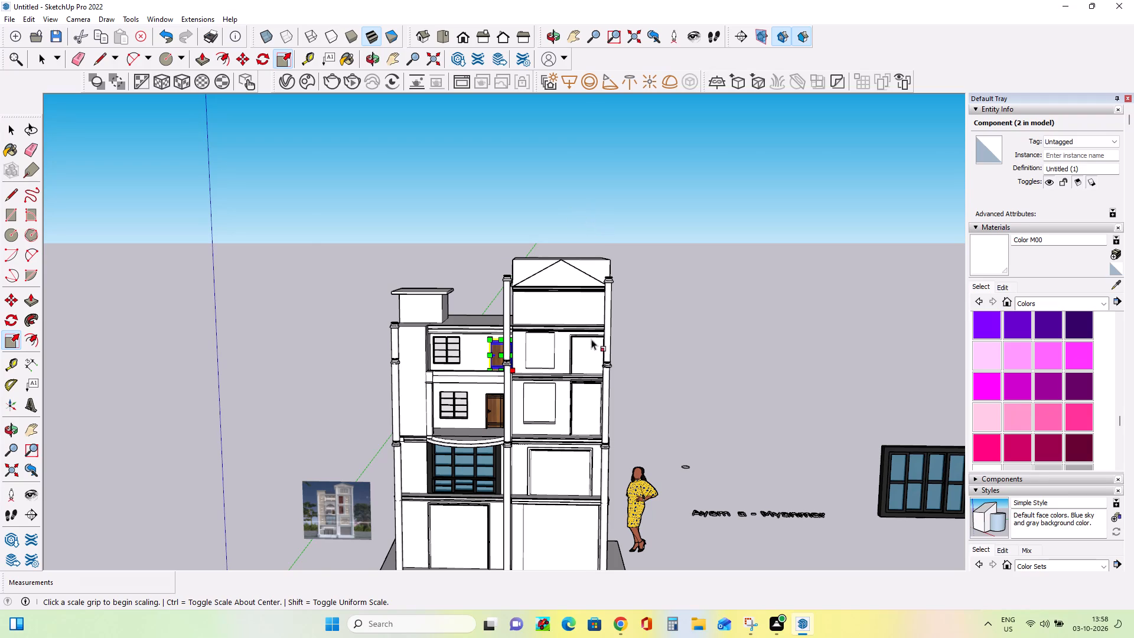
Draw a rectangle about 1' 11 5/8" by 1' 3/4" centrally on the triangular gable face above the top storey.
{"action": "scroll", "coordinate": [732, 400], "scroll_direction": "down", "scroll_amount": 4}
{"action": "scroll", "coordinate": [594, 290], "scroll_direction": "up", "scroll_amount": 7}
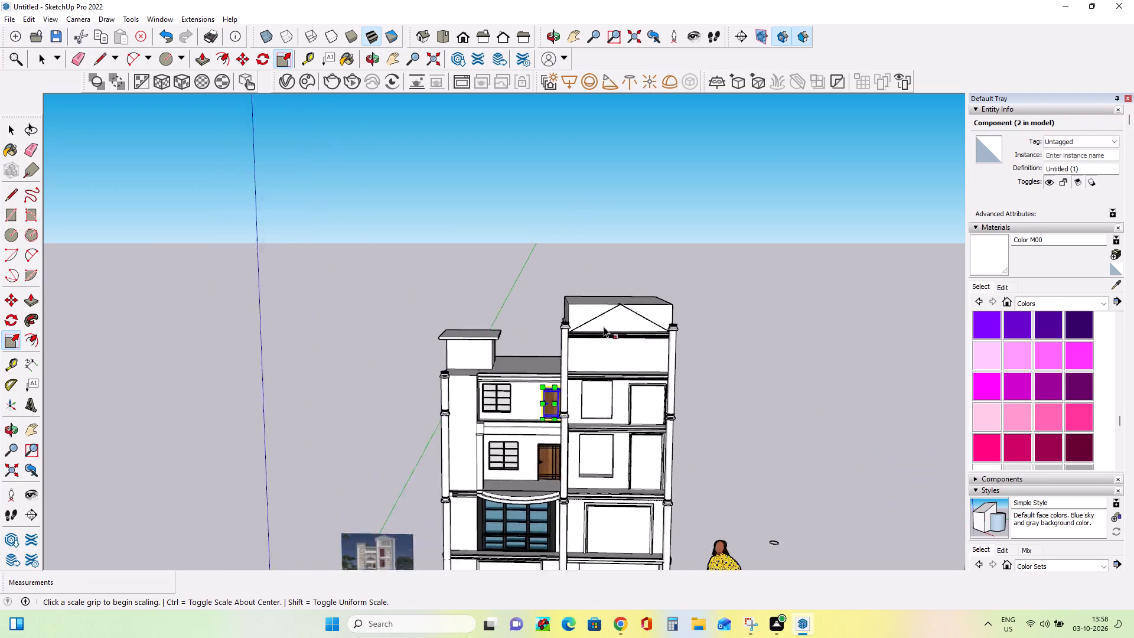
{"action": "scroll", "coordinate": [604, 327], "scroll_direction": "up", "scroll_amount": 7}
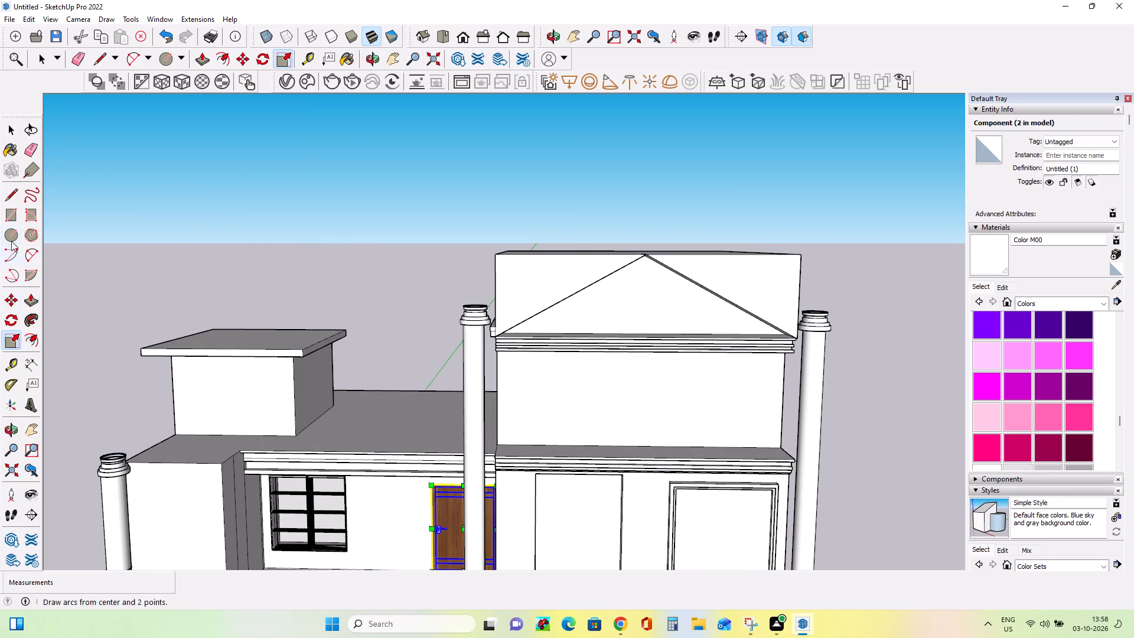
{"action": "left_click", "coordinate": [12, 207]}
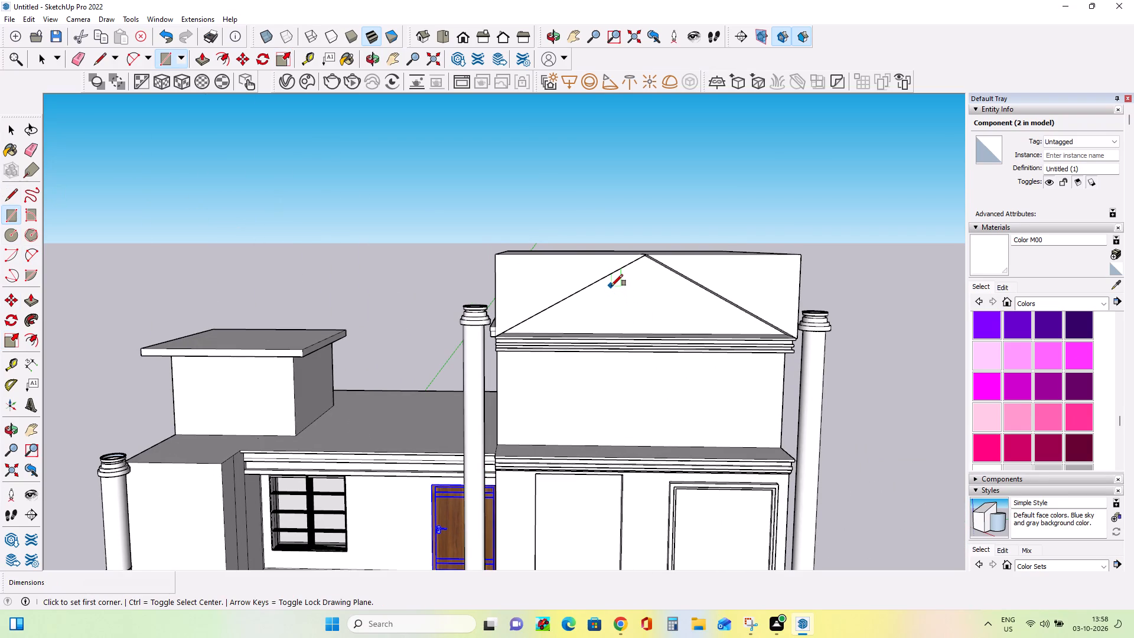
{"action": "left_click", "coordinate": [611, 286]}
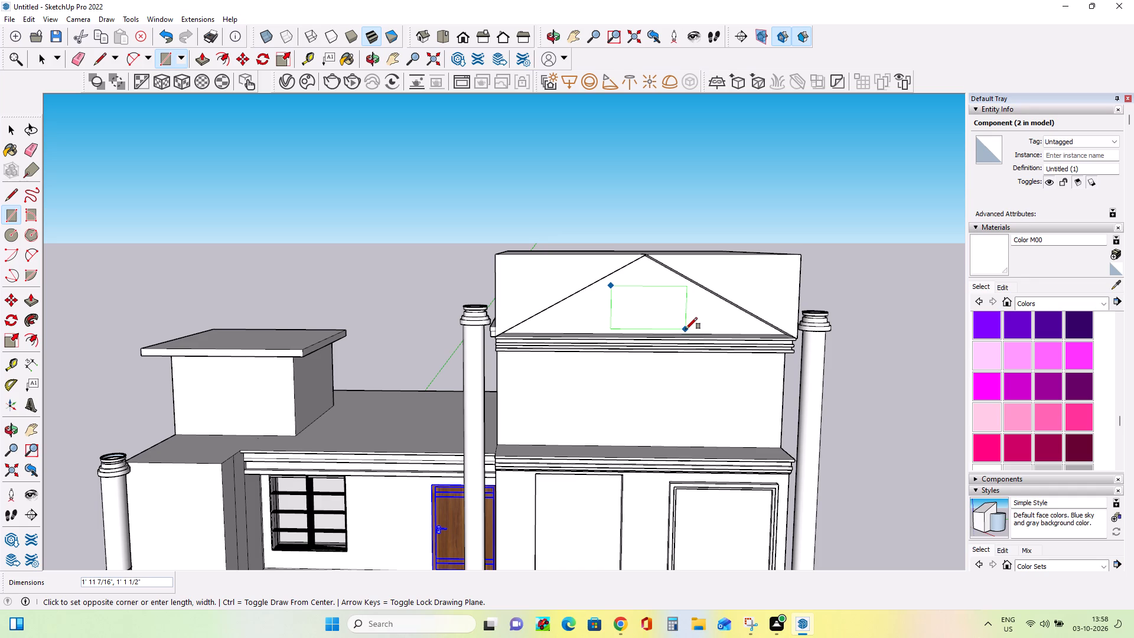
{"action": "left_click", "coordinate": [686, 327]}
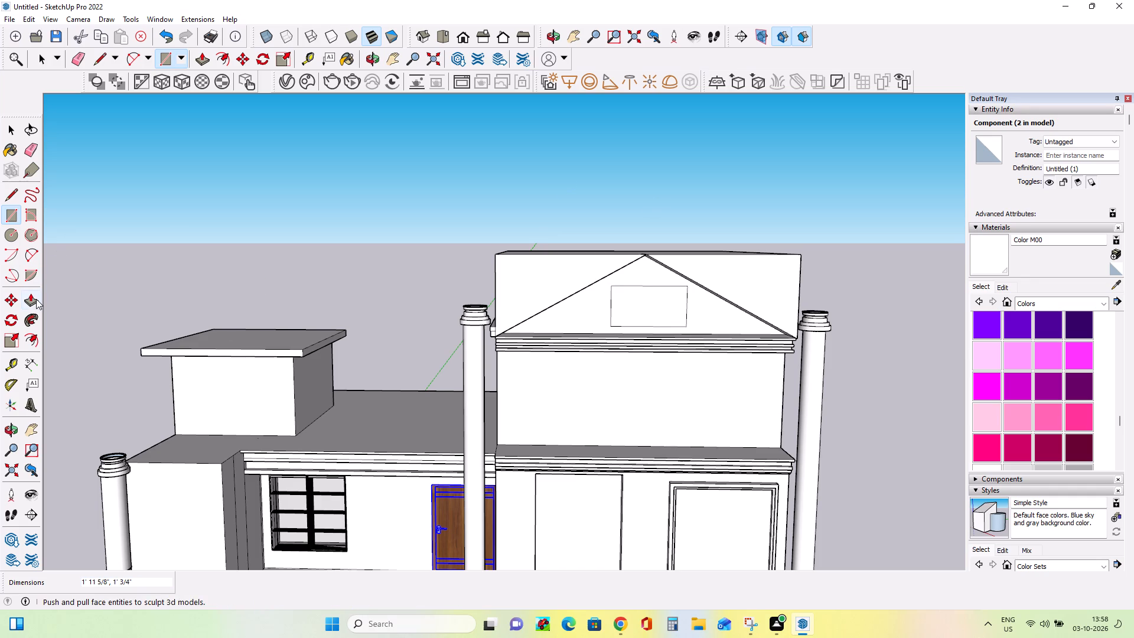
Push the gable rectangle inward about 2 7/16" to form a window recess.
{"action": "left_click", "coordinate": [36, 299]}
{"action": "left_click", "coordinate": [633, 310]}
{"action": "left_click", "coordinate": [633, 307]}
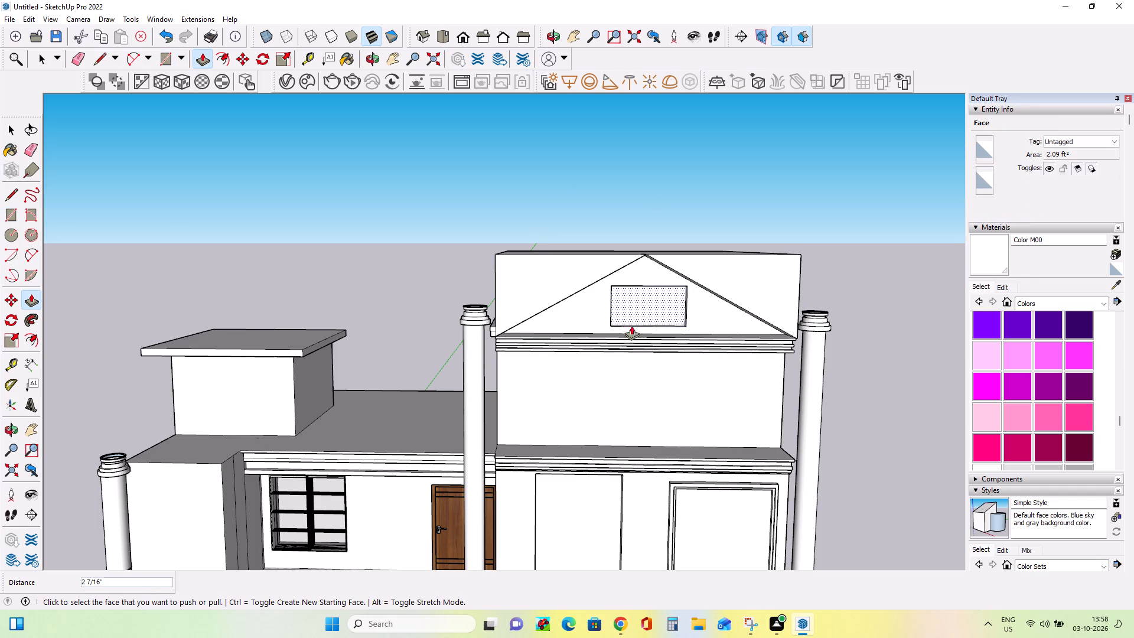
Move the loose four-pane-wide window by its lower corner about 28' 11 1/8" to the lower corner of the gable recess.
{"action": "scroll", "coordinate": [603, 399], "scroll_direction": "down", "scroll_amount": 14}
{"action": "scroll", "coordinate": [771, 489], "scroll_direction": "down", "scroll_amount": 8}
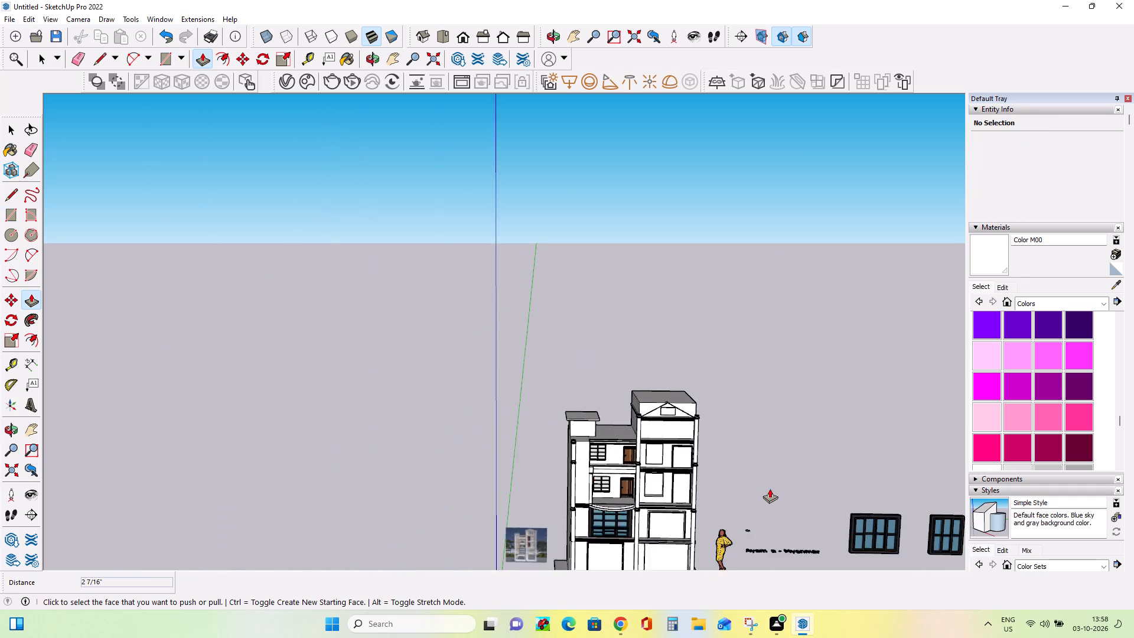
{"action": "scroll", "coordinate": [770, 489], "scroll_direction": "down", "scroll_amount": 2}
{"action": "scroll", "coordinate": [887, 527], "scroll_direction": "up", "scroll_amount": 13}
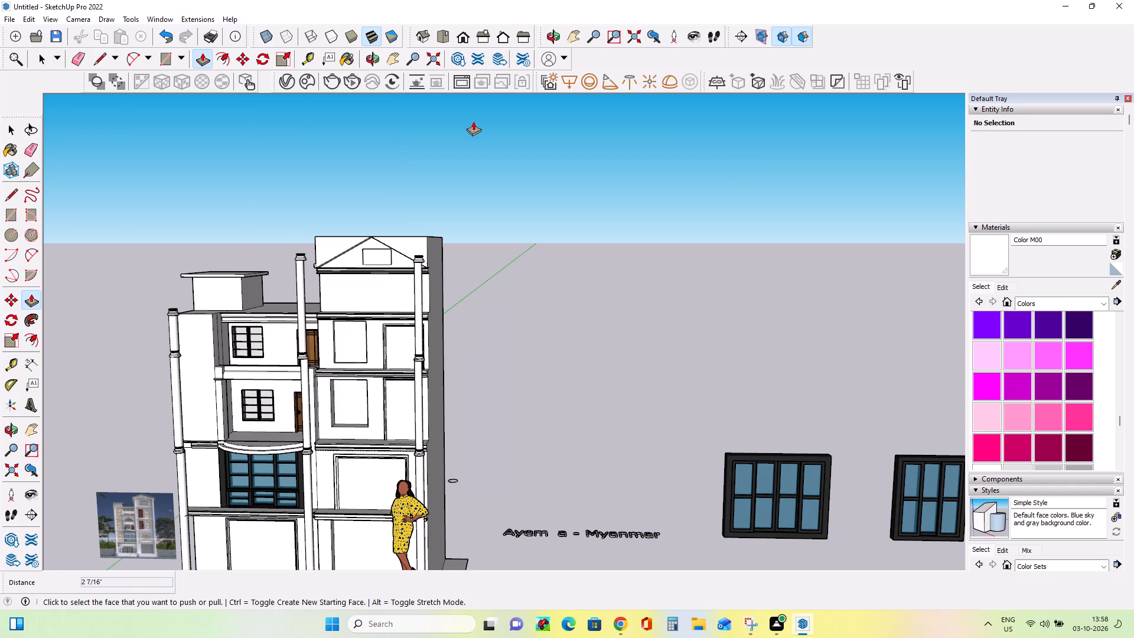
{"action": "left_click", "coordinate": [10, 133]}
{"action": "left_click", "coordinate": [779, 513]}
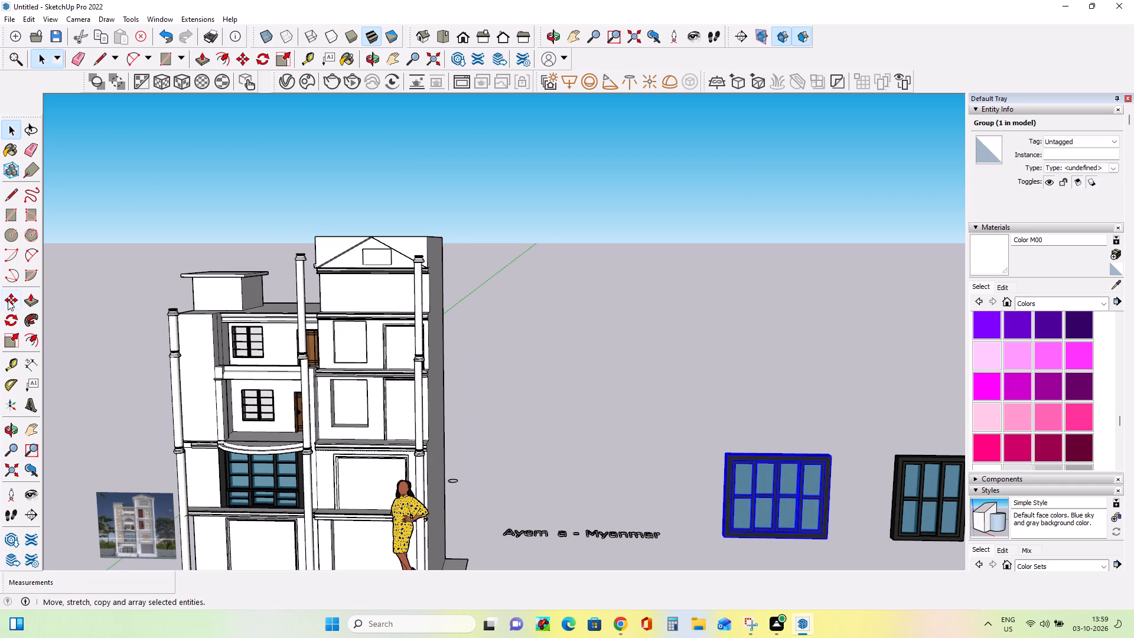
{"action": "left_click", "coordinate": [9, 299]}
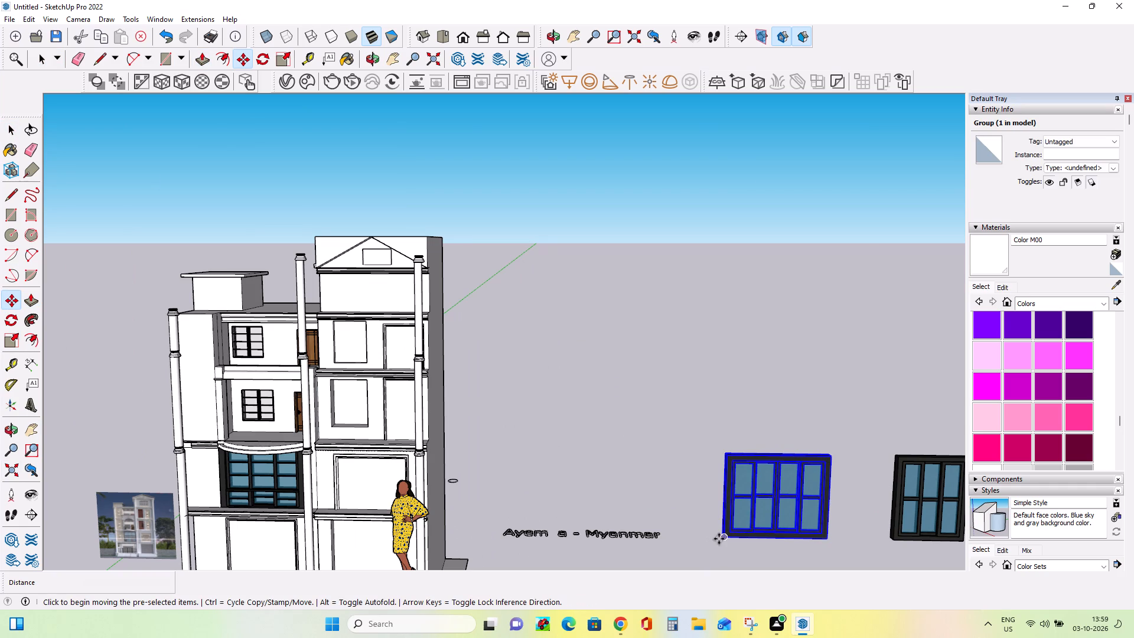
{"action": "left_click", "coordinate": [721, 539]}
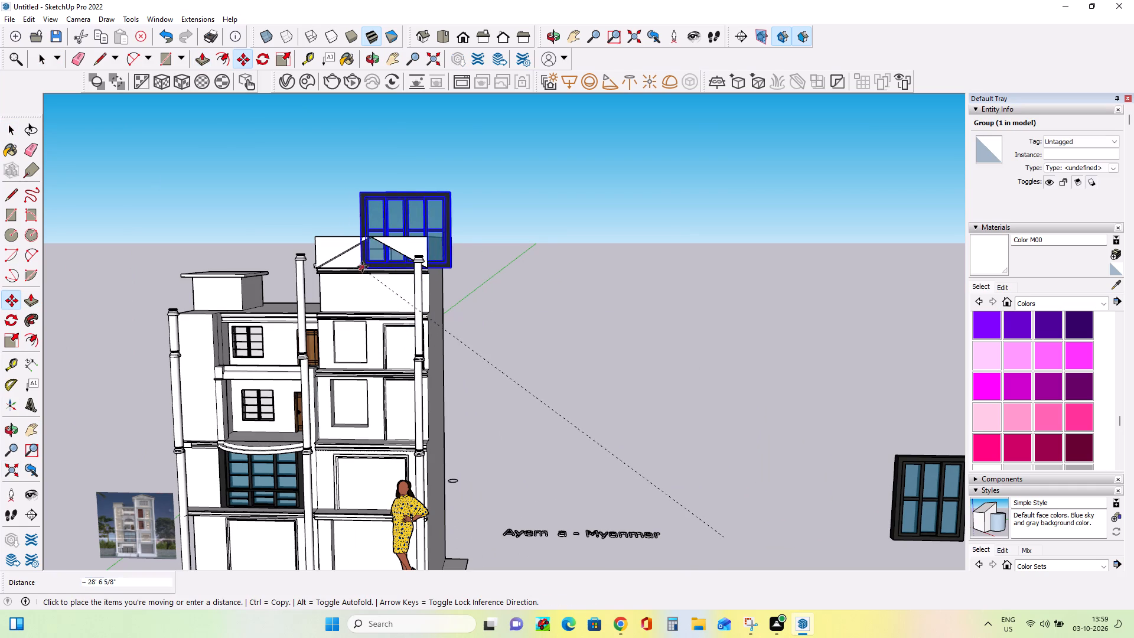
{"action": "scroll", "coordinate": [367, 264], "scroll_direction": "up", "scroll_amount": 8}
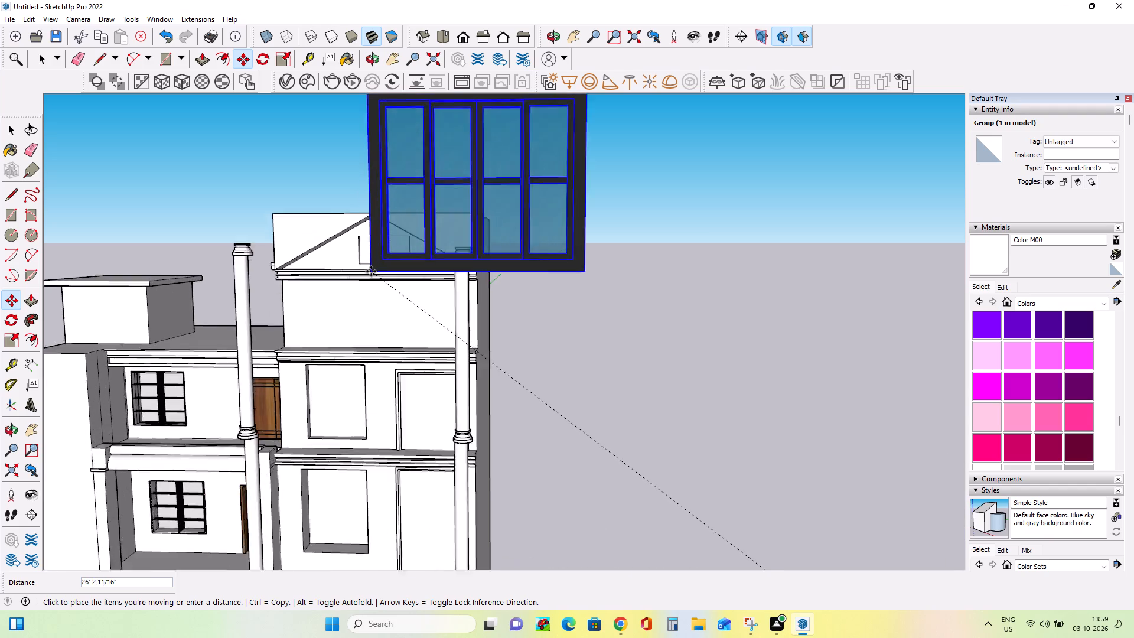
{"action": "scroll", "coordinate": [371, 271], "scroll_direction": "up", "scroll_amount": 11}
{"action": "left_click", "coordinate": [351, 256]}
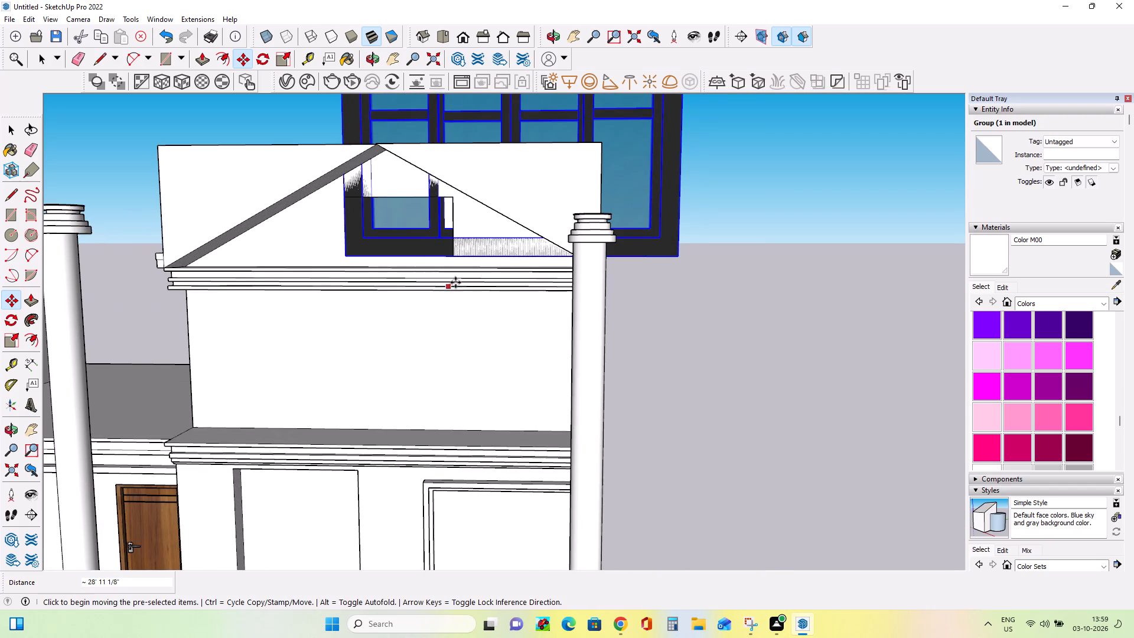
Scale the gable window down uniformly from its upper corner to about 0.57.
{"action": "scroll", "coordinate": [455, 282], "scroll_direction": "down", "scroll_amount": 13}
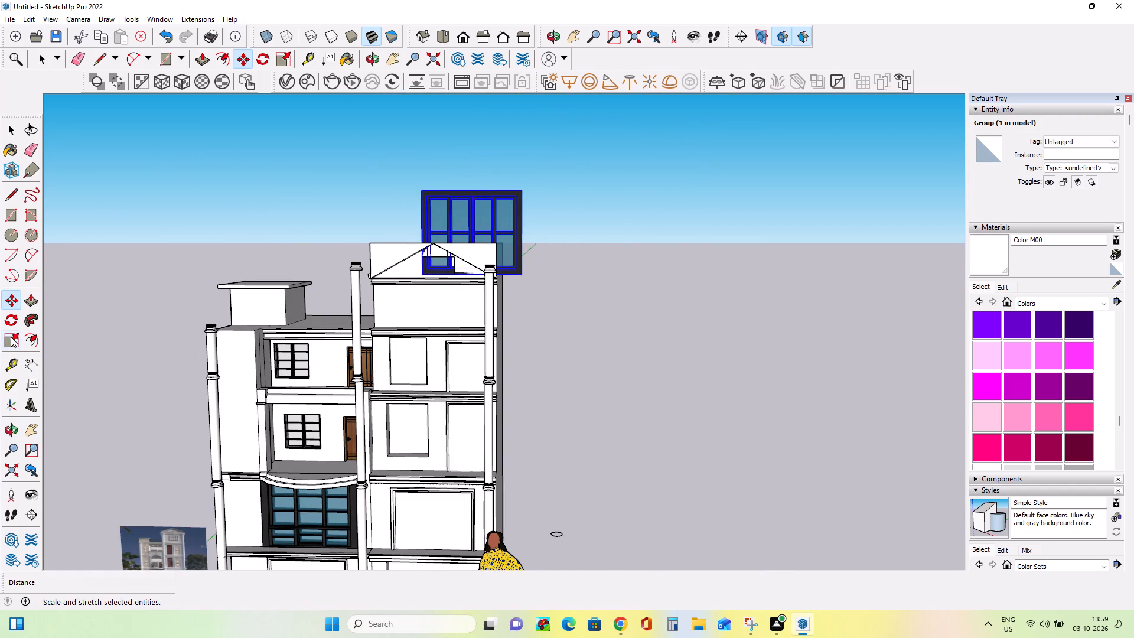
{"action": "left_click", "coordinate": [11, 337]}
{"action": "left_click", "coordinate": [522, 186]}
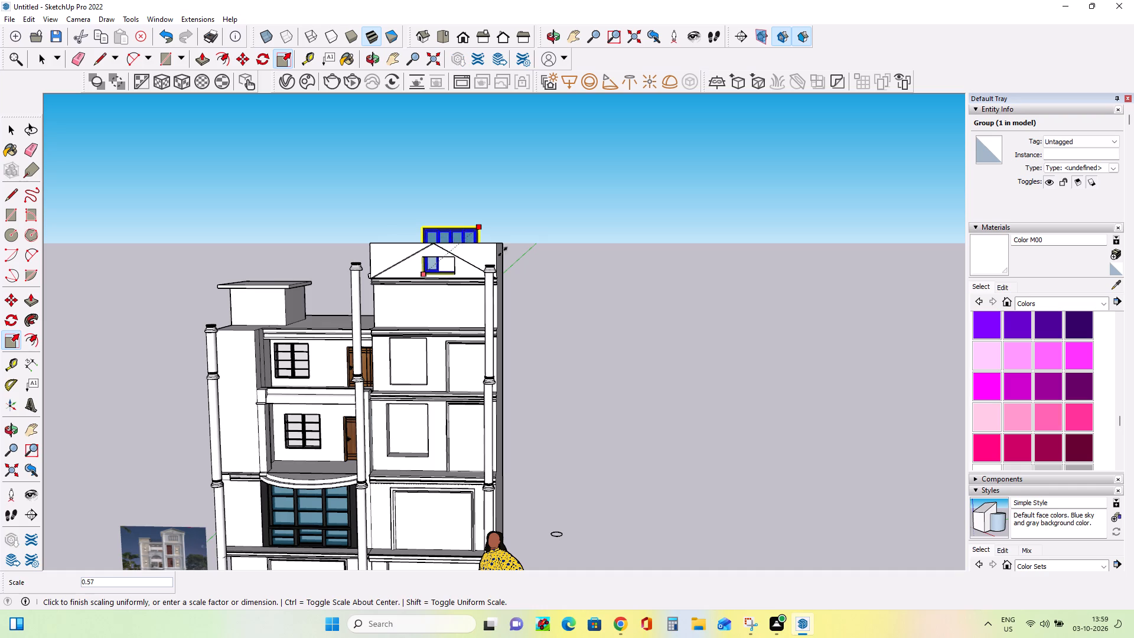
{"action": "left_click", "coordinate": [502, 252]}
Reduce the gable window's height along the blue axis to match the top of its recess.
{"action": "middle_click_drag", "start_coordinate": [461, 243], "coordinate": [516, 323]}
{"action": "scroll", "coordinate": [439, 252], "scroll_direction": "up", "scroll_amount": 3}
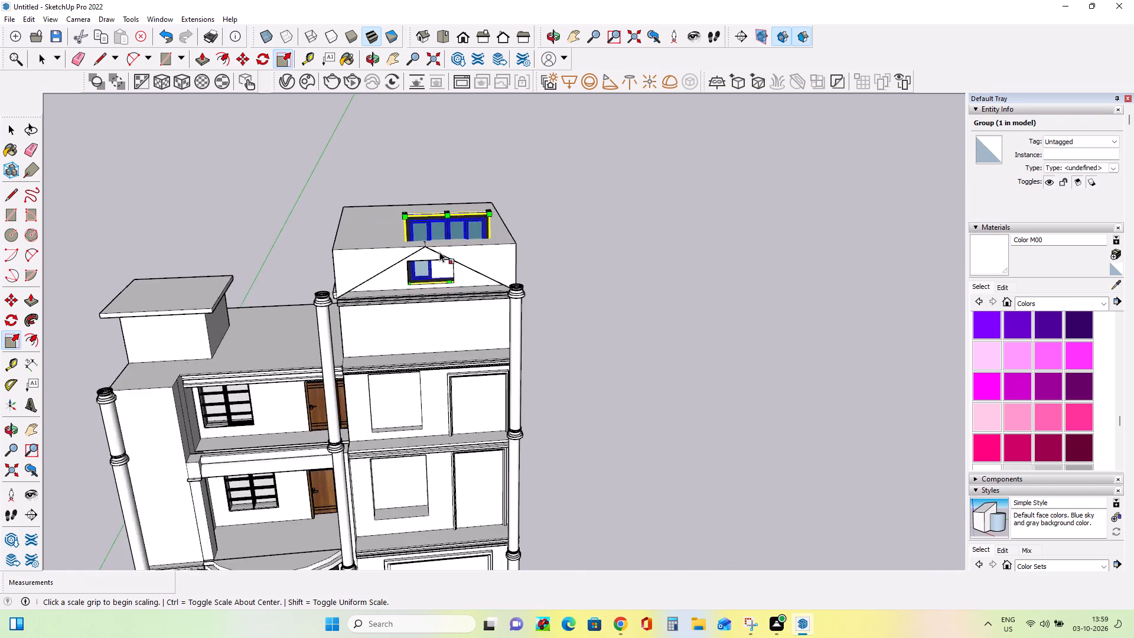
{"action": "scroll", "coordinate": [439, 252], "scroll_direction": "up", "scroll_amount": 5}
{"action": "left_click", "coordinate": [456, 184]}
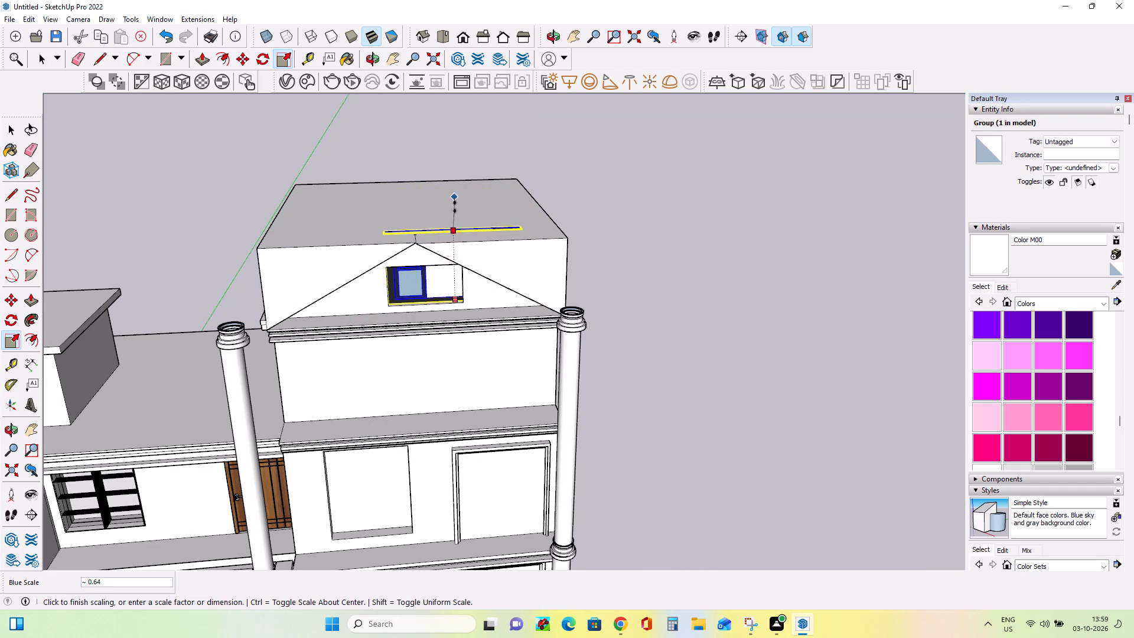
{"action": "left_click", "coordinate": [441, 263]}
{"action": "scroll", "coordinate": [449, 299], "scroll_direction": "up", "scroll_amount": 1}
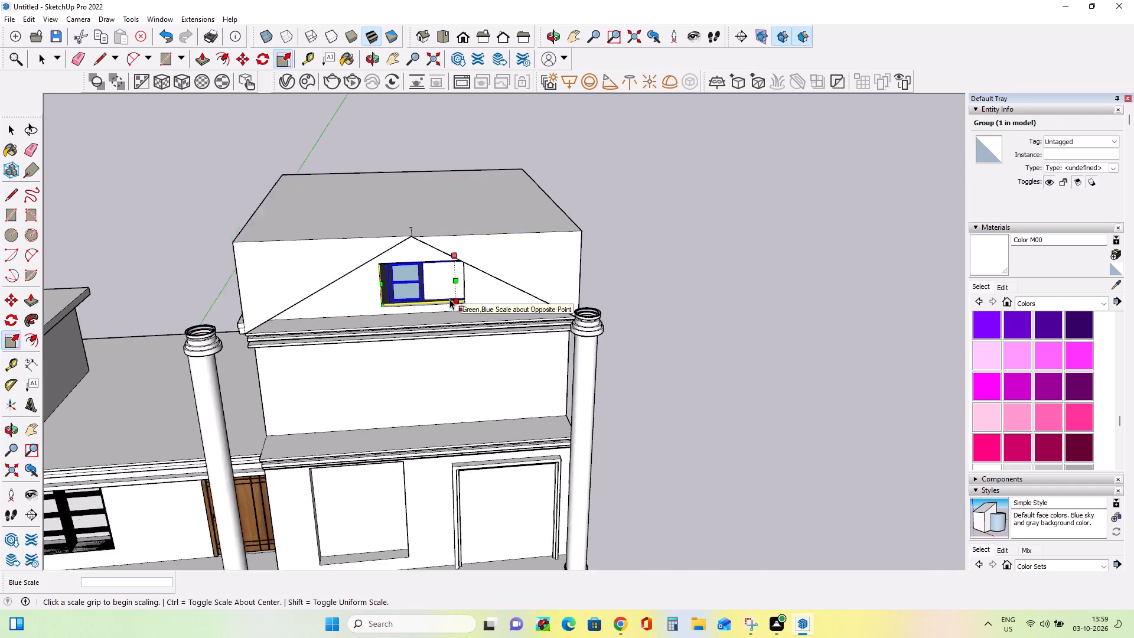
{"action": "scroll", "coordinate": [449, 299], "scroll_direction": "up", "scroll_amount": 7}
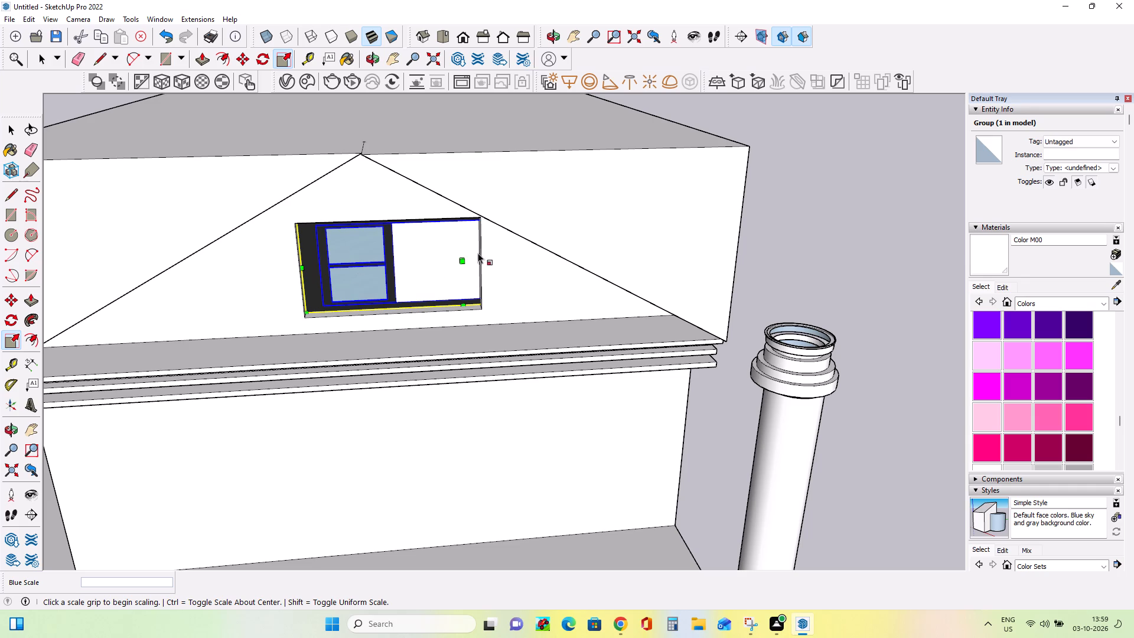
{"action": "middle_click_drag", "start_coordinate": [577, 276], "coordinate": [479, 306]}
{"action": "middle_click", "coordinate": [479, 306]}
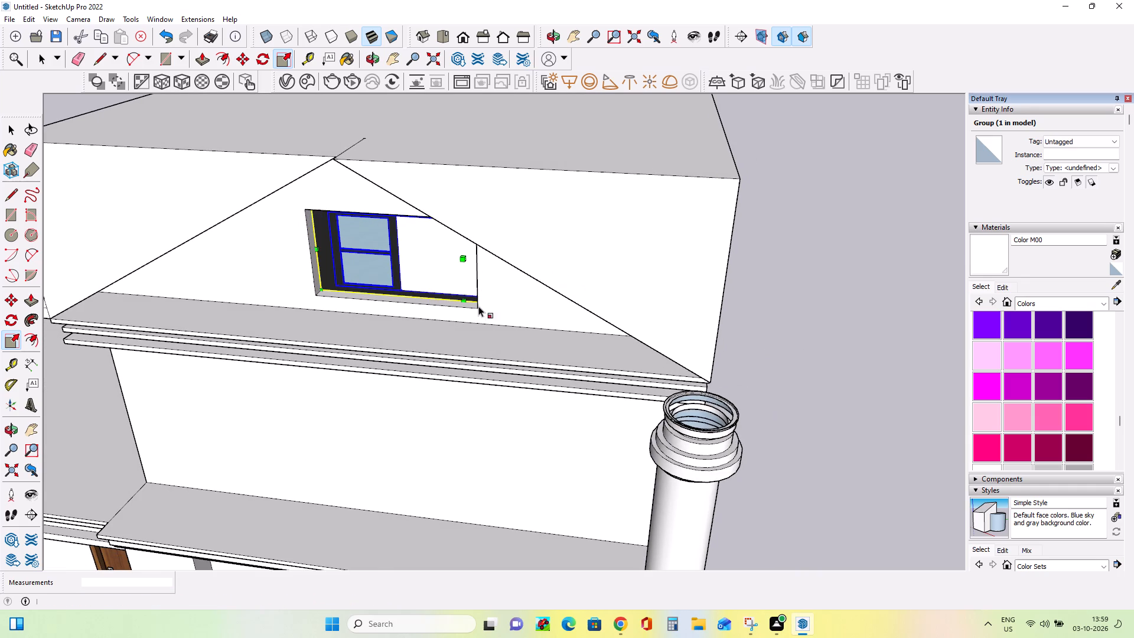
Scale the gable window from its left side along red and green to about 0.78 and 0.87.
{"action": "left_click", "coordinate": [14, 340]}
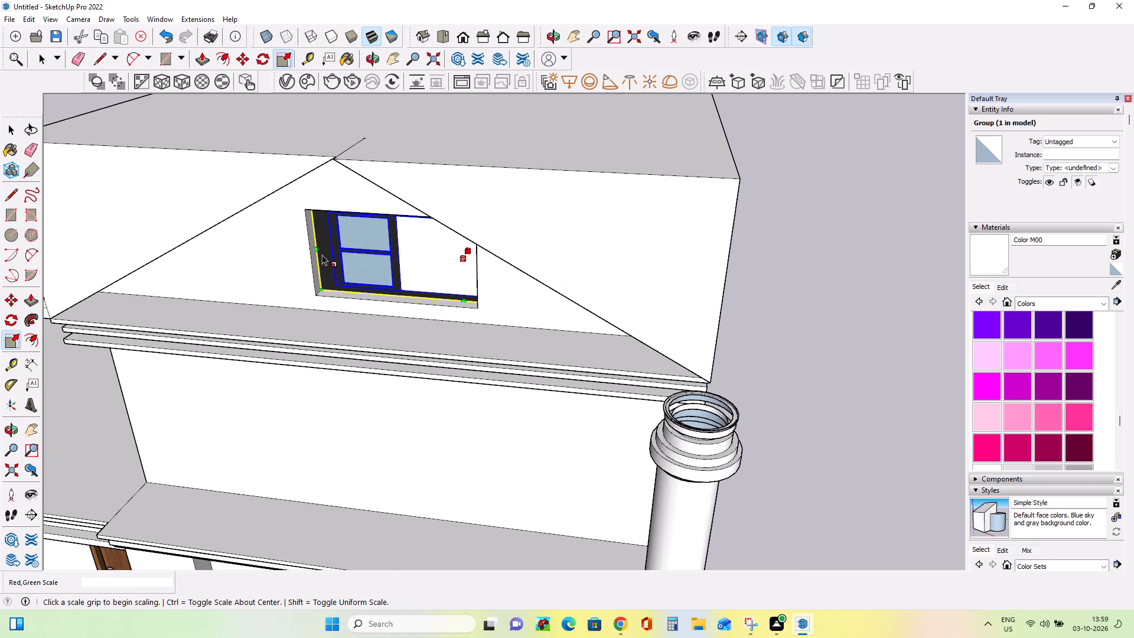
{"action": "left_click", "coordinate": [320, 250]}
{"action": "left_click", "coordinate": [381, 266]}
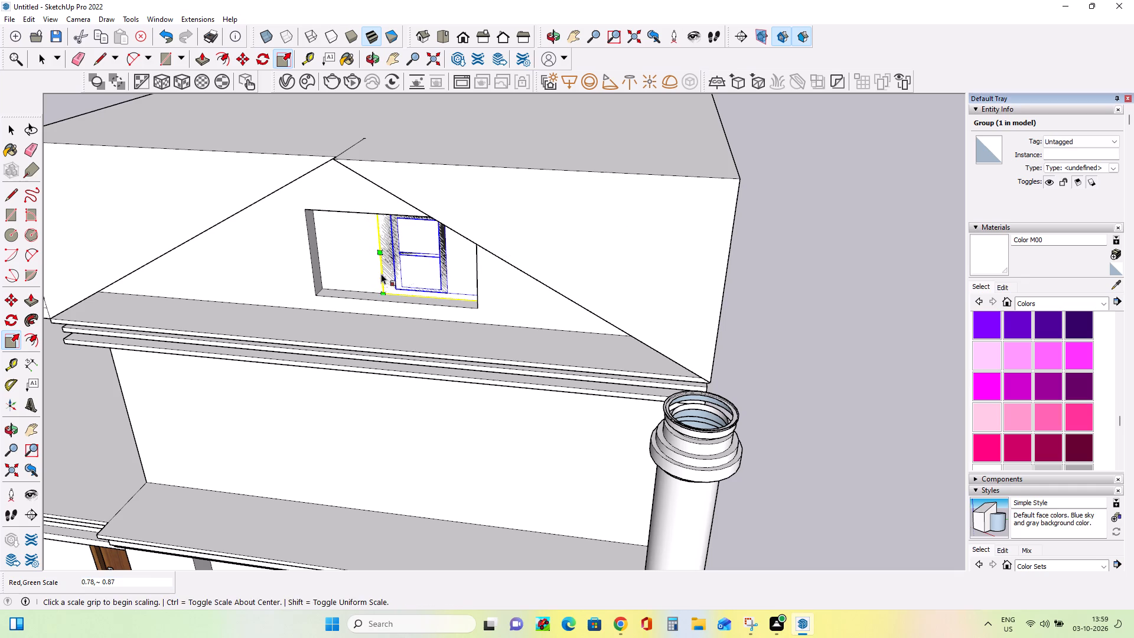
Move the gable window by its lower-left corner about 10 7/8" to the lower-left corner of the recess.
{"action": "left_click", "coordinate": [11, 305]}
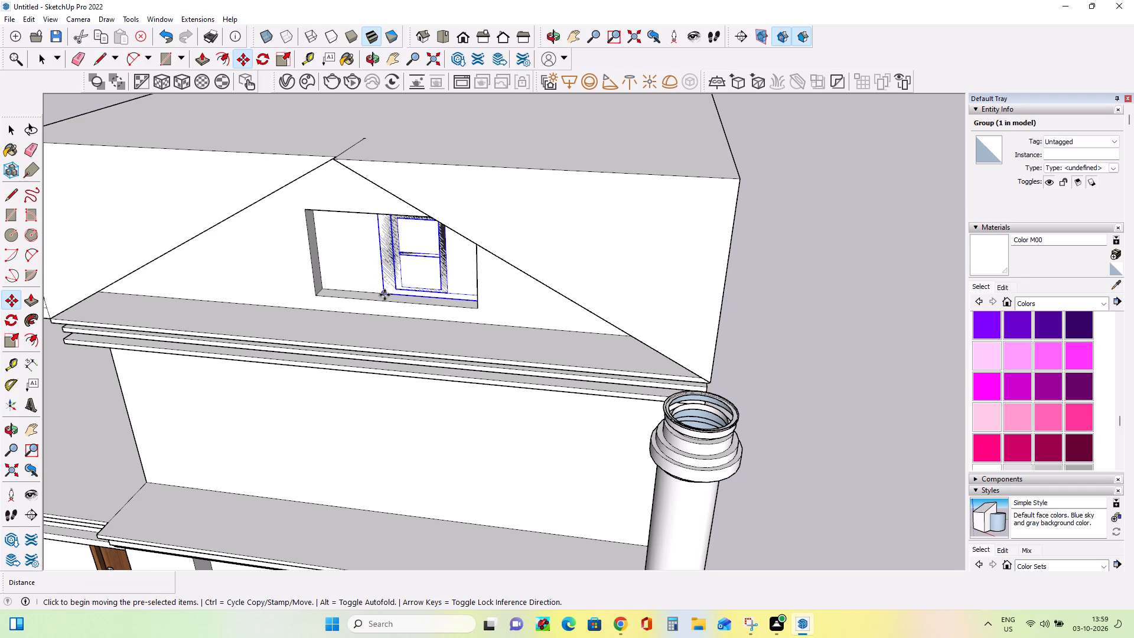
{"action": "left_click", "coordinate": [384, 295]}
{"action": "left_click", "coordinate": [308, 297]}
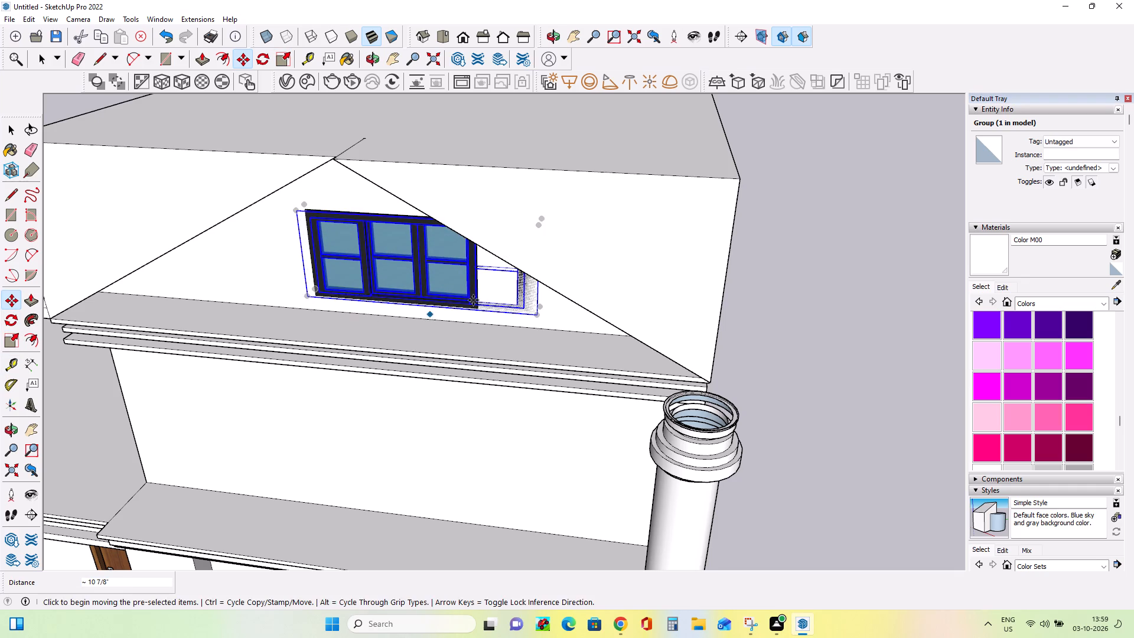
Narrow the gable window to about 0.75 from its right side, trim its left side to the recess edge, and deselect it.
{"action": "middle_click_drag", "start_coordinate": [474, 298], "coordinate": [546, 194]}
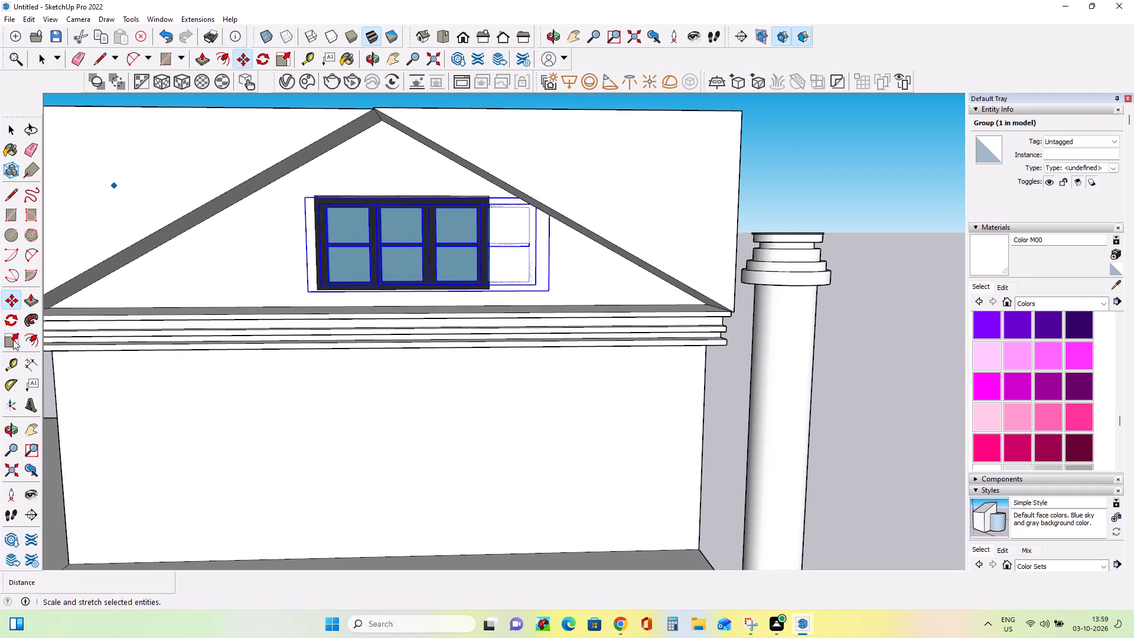
{"action": "left_click", "coordinate": [13, 340]}
{"action": "left_click", "coordinate": [546, 246]}
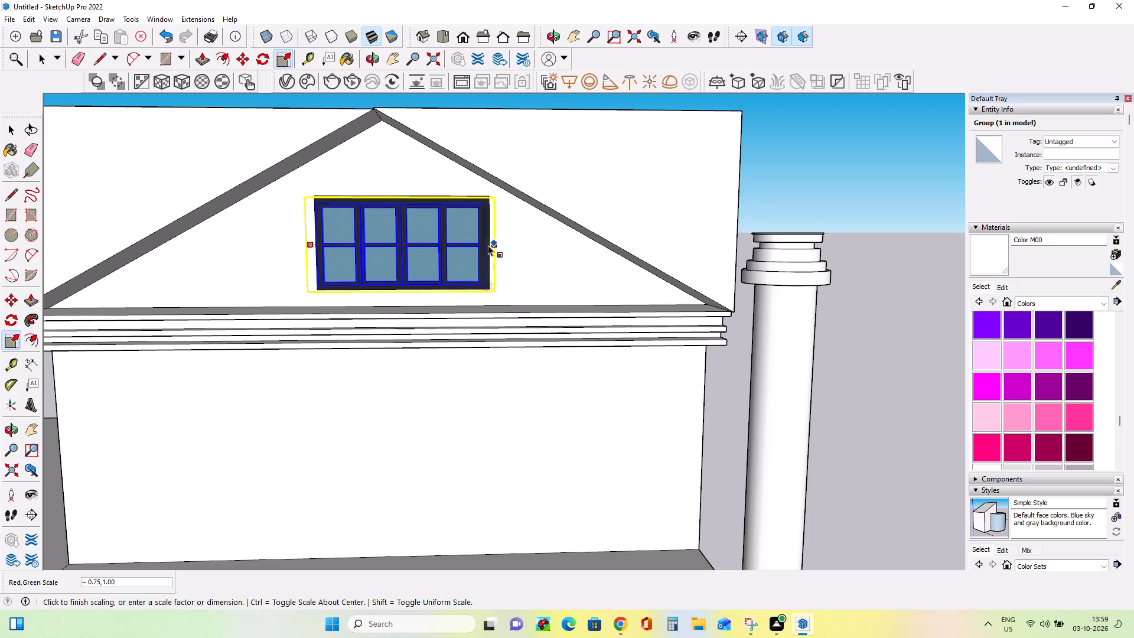
{"action": "left_click", "coordinate": [489, 246]}
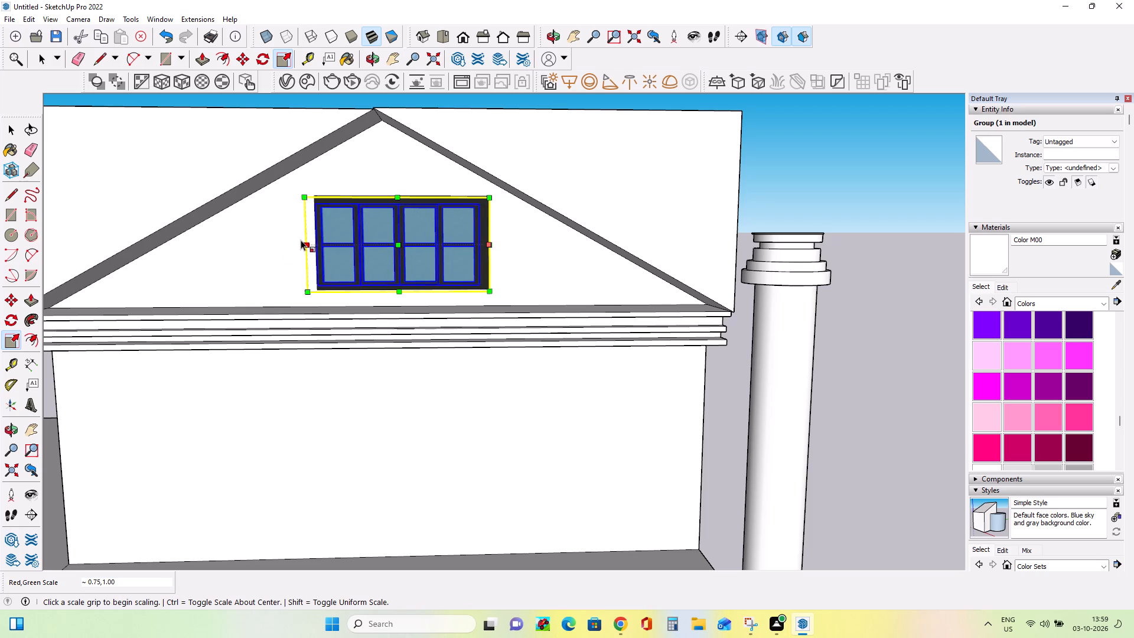
{"action": "left_click", "coordinate": [301, 240]}
{"action": "left_click", "coordinate": [314, 240]}
{"action": "scroll", "coordinate": [504, 285], "scroll_direction": "down", "scroll_amount": 6}
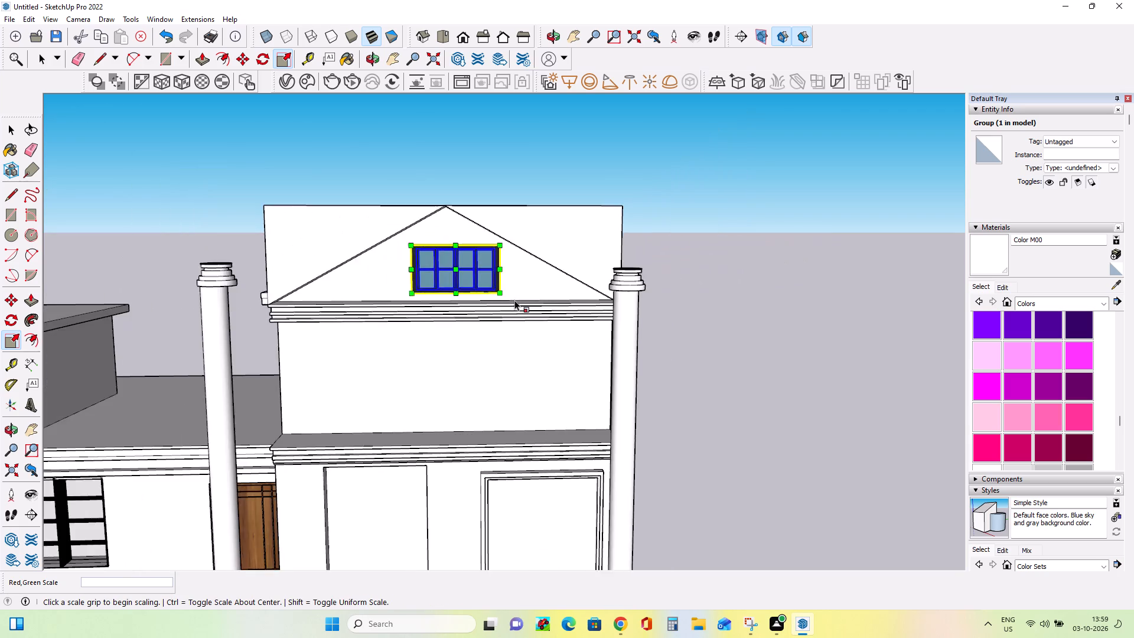
{"action": "scroll", "coordinate": [514, 300], "scroll_direction": "down", "scroll_amount": 14}
{"action": "scroll", "coordinate": [514, 301], "scroll_direction": "down", "scroll_amount": 9}
{"action": "scroll", "coordinate": [517, 387], "scroll_direction": "up", "scroll_amount": 5}
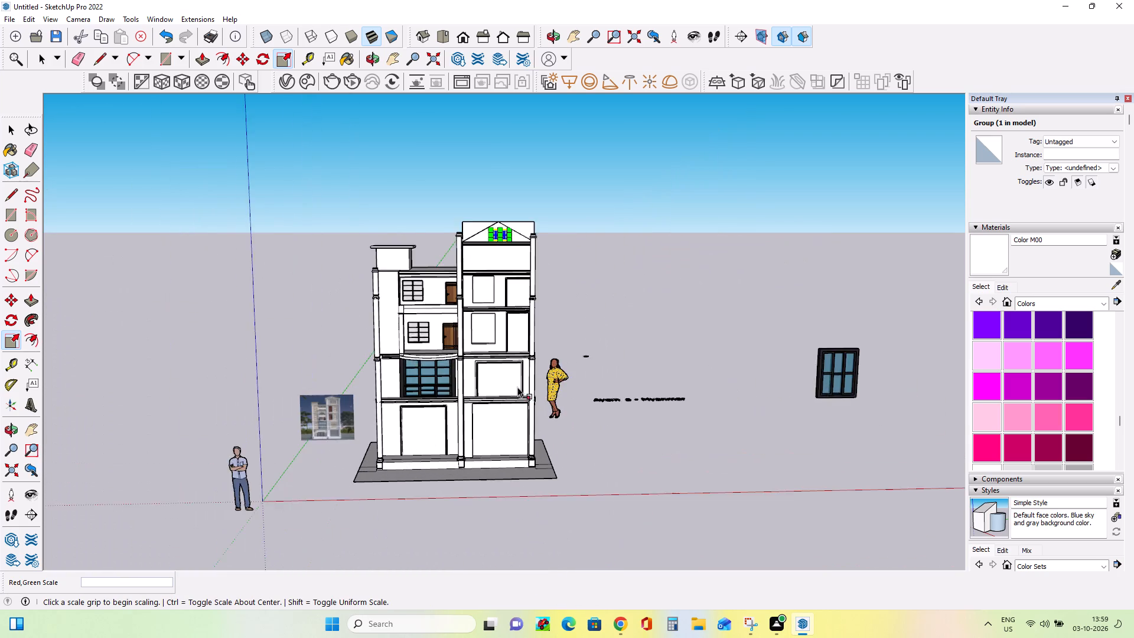
{"action": "scroll", "coordinate": [517, 387], "scroll_direction": "up", "scroll_amount": 3}
{"action": "left_click", "coordinate": [11, 132]}
{"action": "left_click", "coordinate": [266, 232]}
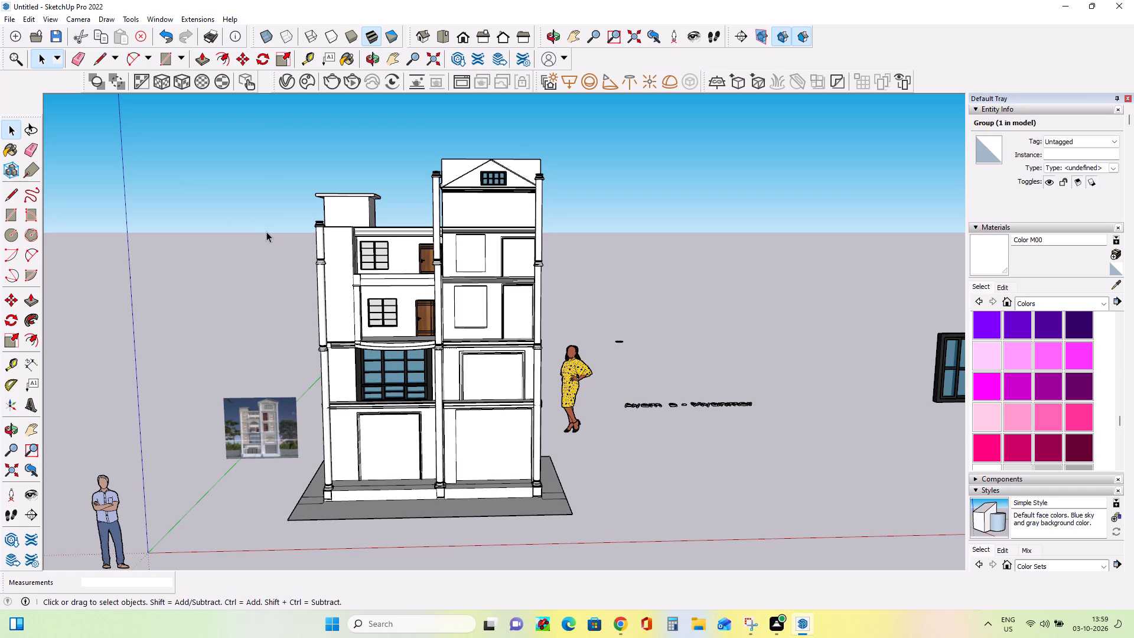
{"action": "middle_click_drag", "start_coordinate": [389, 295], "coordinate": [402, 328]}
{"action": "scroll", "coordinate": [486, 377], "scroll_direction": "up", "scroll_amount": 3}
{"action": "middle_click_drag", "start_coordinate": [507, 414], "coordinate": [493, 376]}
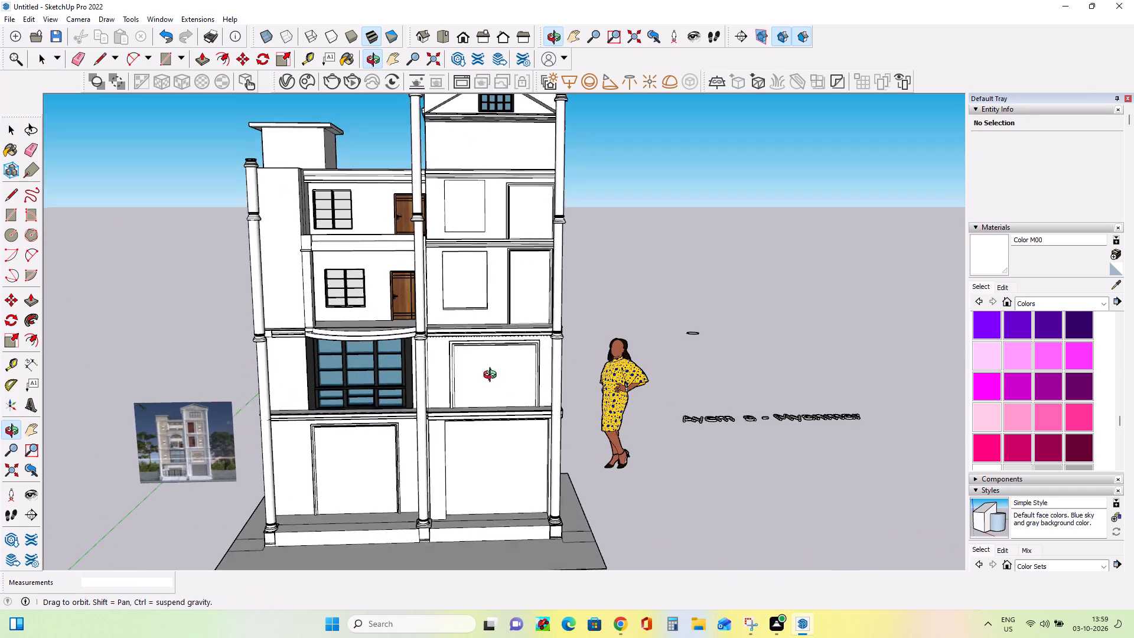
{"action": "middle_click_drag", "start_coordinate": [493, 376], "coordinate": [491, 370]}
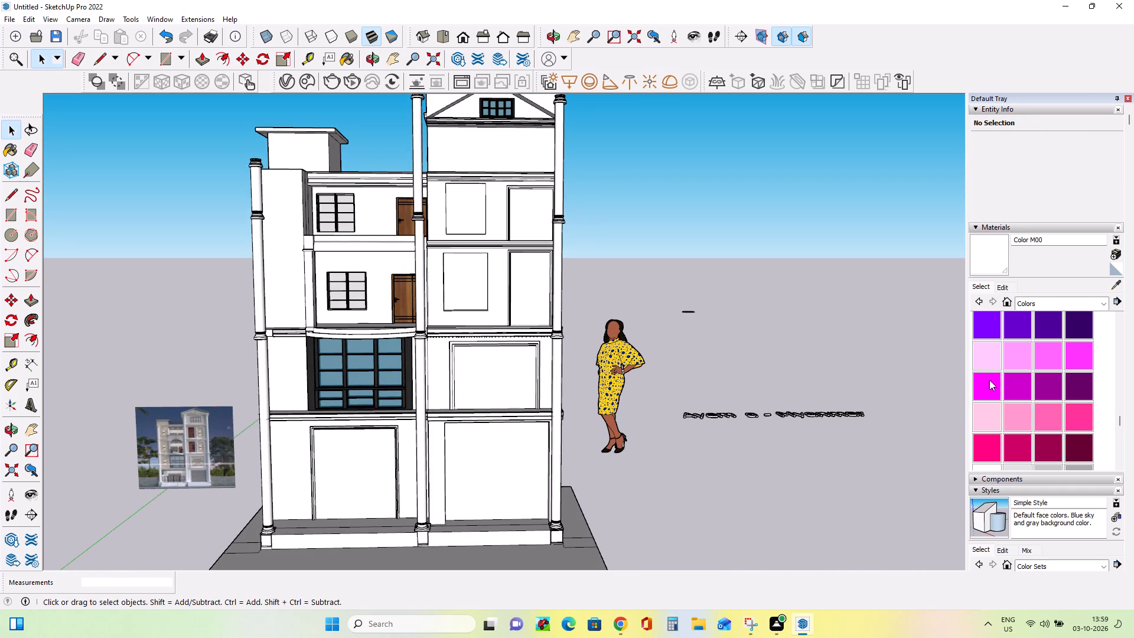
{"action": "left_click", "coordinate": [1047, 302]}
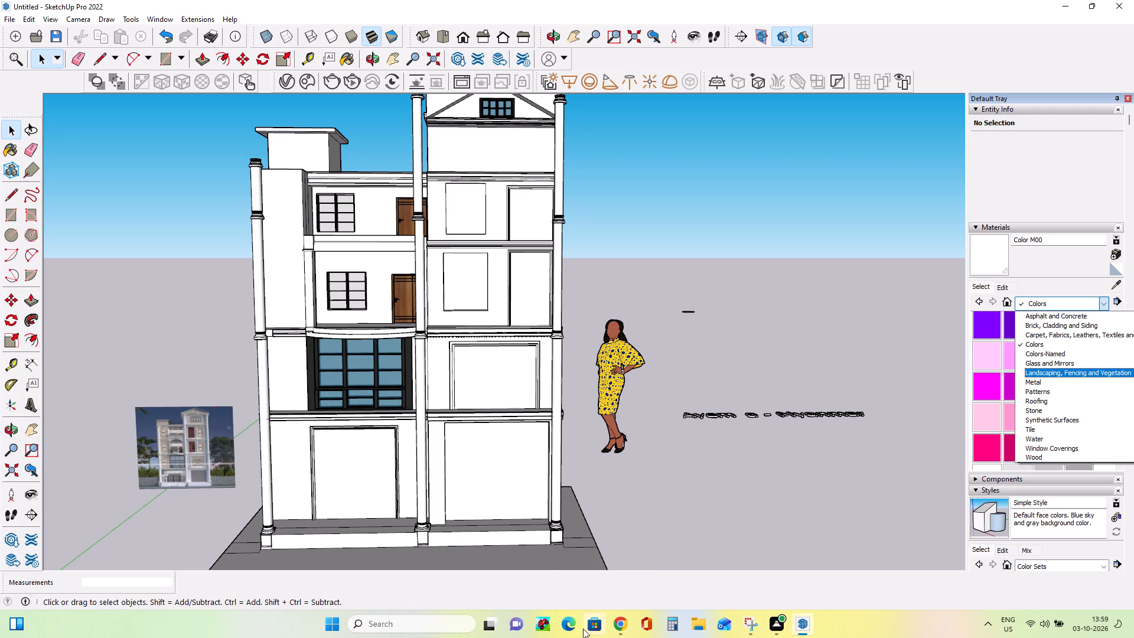
Switch to 3D Warehouse in Chrome and search for "sutter".
{"action": "left_click", "coordinate": [615, 624]}
{"action": "left_click", "coordinate": [501, 95]}
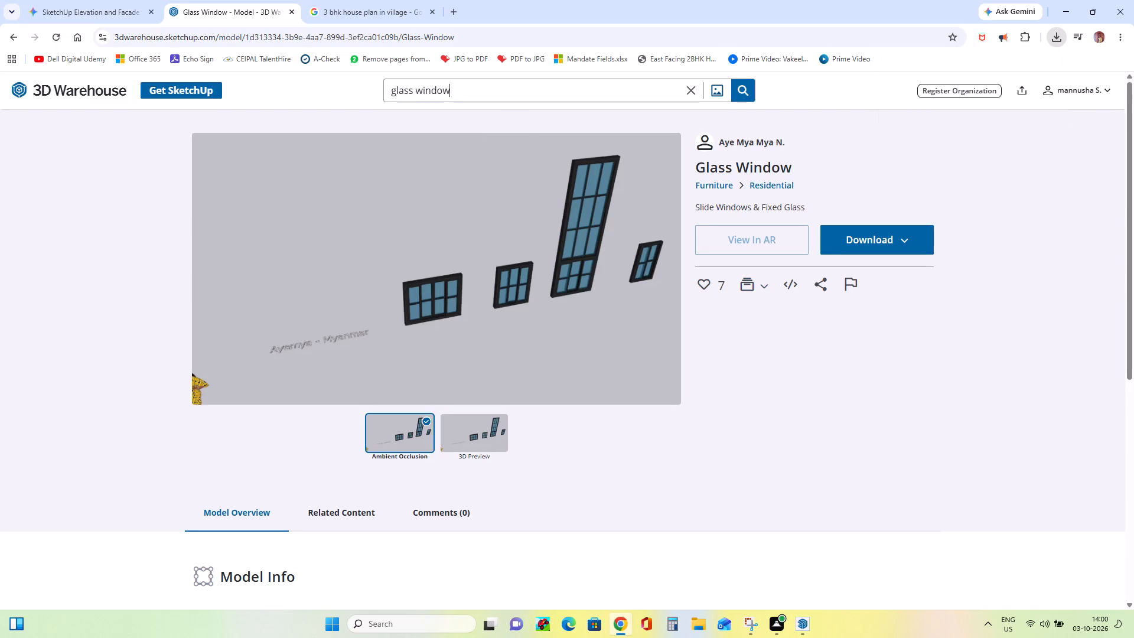
{"action": "key", "text": "BackSpace"}
{"action": "key", "text": "BackSpace"}
{"action": "key", "text": "BackSpace"}
{"action": "key", "text": "BackSpace"}
{"action": "key", "text": "BackSpace"}
{"action": "key", "text": "BackSpace"}
{"action": "key", "text": "BackSpace"}
{"action": "key", "text": "BackSpace"}
{"action": "key", "text": "BackSpace"}
{"action": "key", "text": "BackSpace"}
{"action": "key", "text": "BackSpace"}
{"action": "key", "text": "BackSpace"}
{"action": "key", "text": "BackSpace"}
{"action": "key", "text": "BackSpace"}
{"action": "key", "text": "BackSpace"}
{"action": "key", "text": "BackSpace"}
{"action": "key", "text": "BackSpace"}
{"action": "key", "text": "BackSpace"}
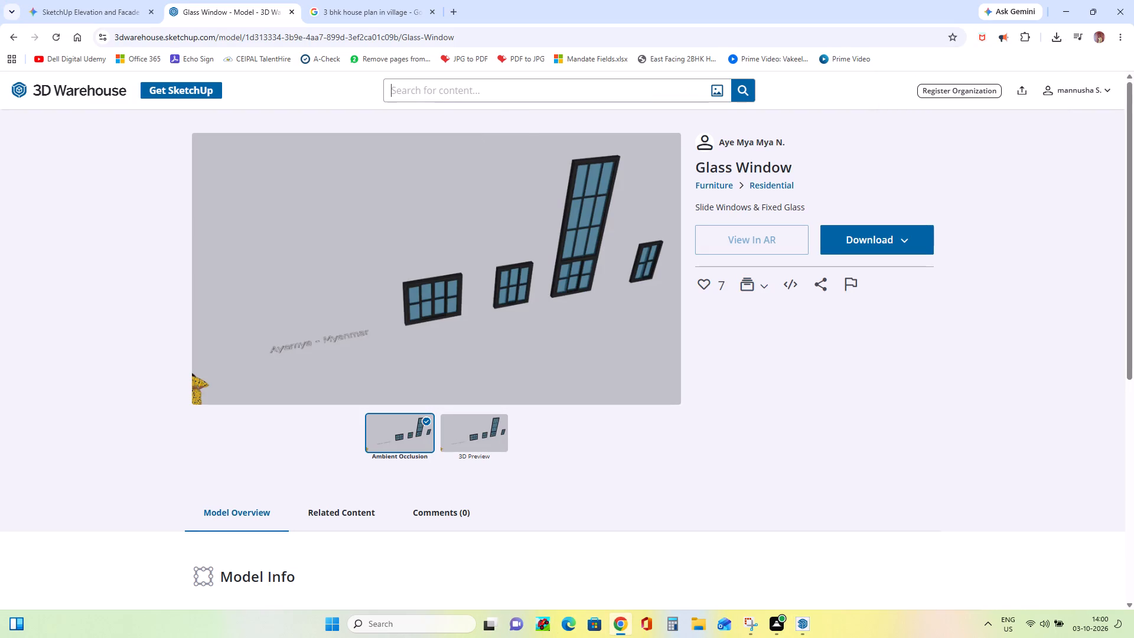
{"action": "key", "text": "s"}
{"action": "type", "text": "utter"}
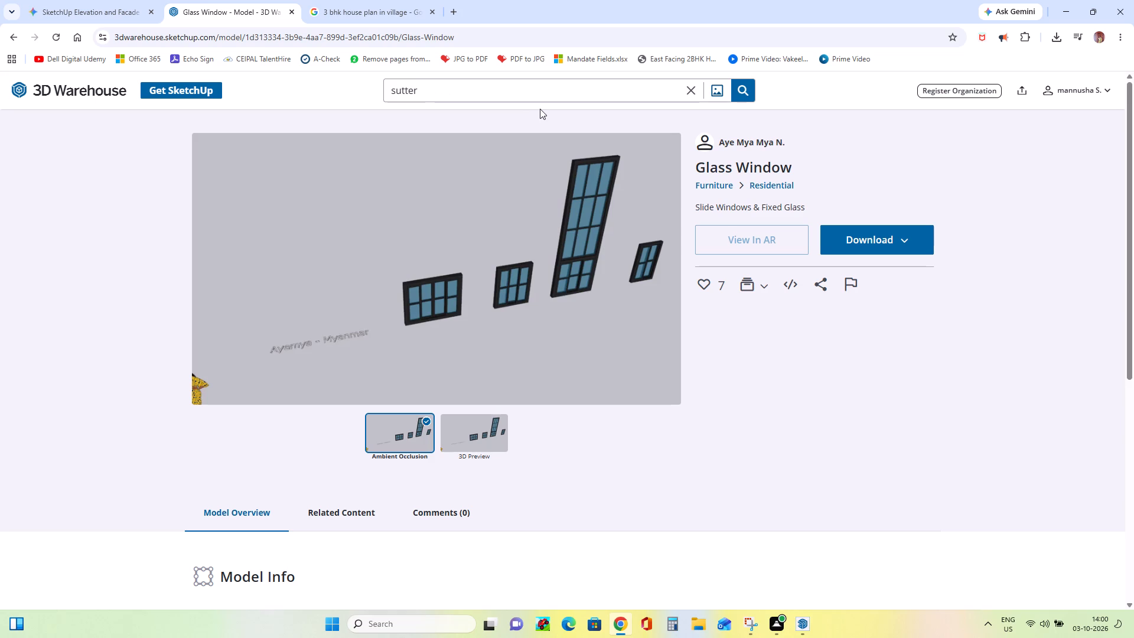
{"action": "key", "text": "Return"}
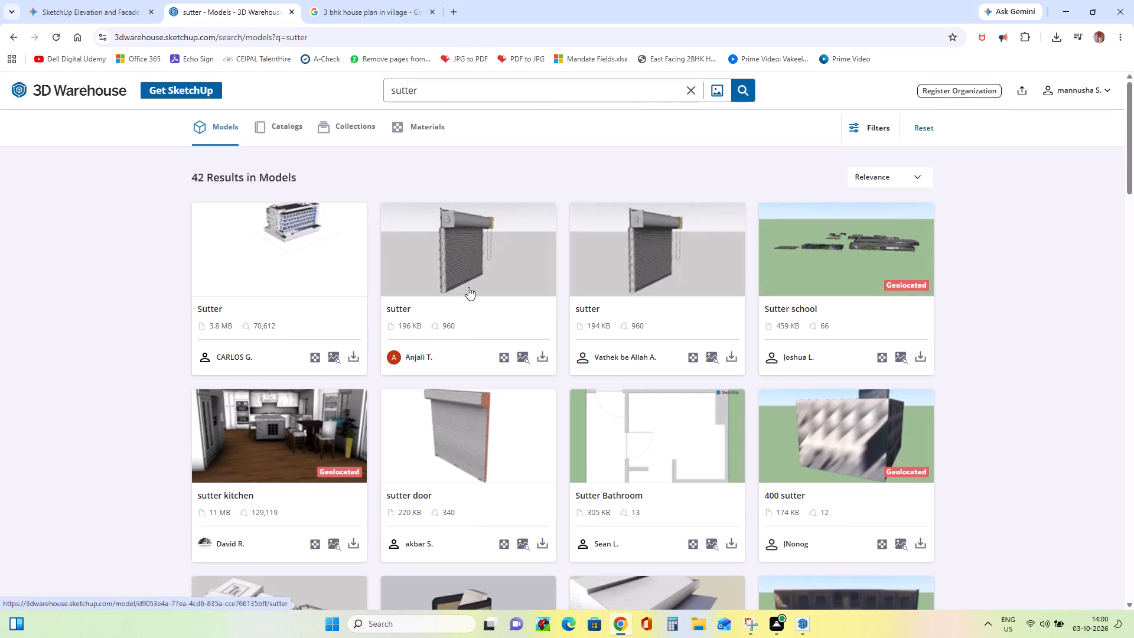
Look through the search results for a suitable shutter model, and return to SketchUp.
{"action": "scroll", "coordinate": [470, 334], "scroll_direction": "down", "scroll_amount": 3}
{"action": "scroll", "coordinate": [470, 334], "scroll_direction": "up", "scroll_amount": 2}
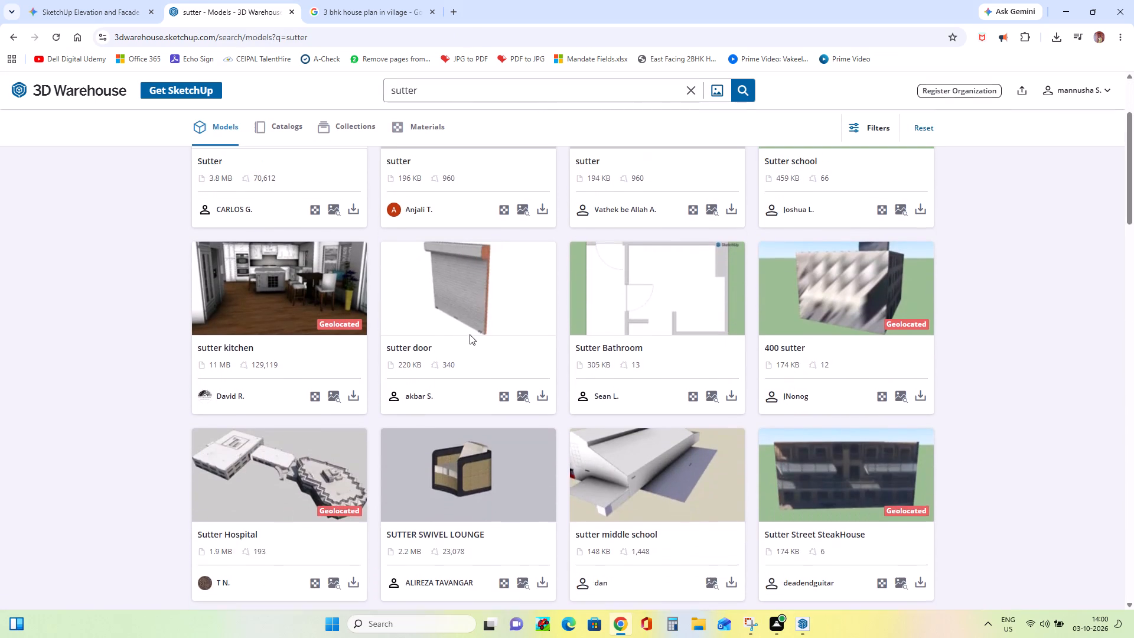
{"action": "scroll", "coordinate": [470, 334], "scroll_direction": "up", "scroll_amount": 2}
{"action": "scroll", "coordinate": [470, 334], "scroll_direction": "down", "scroll_amount": 7}
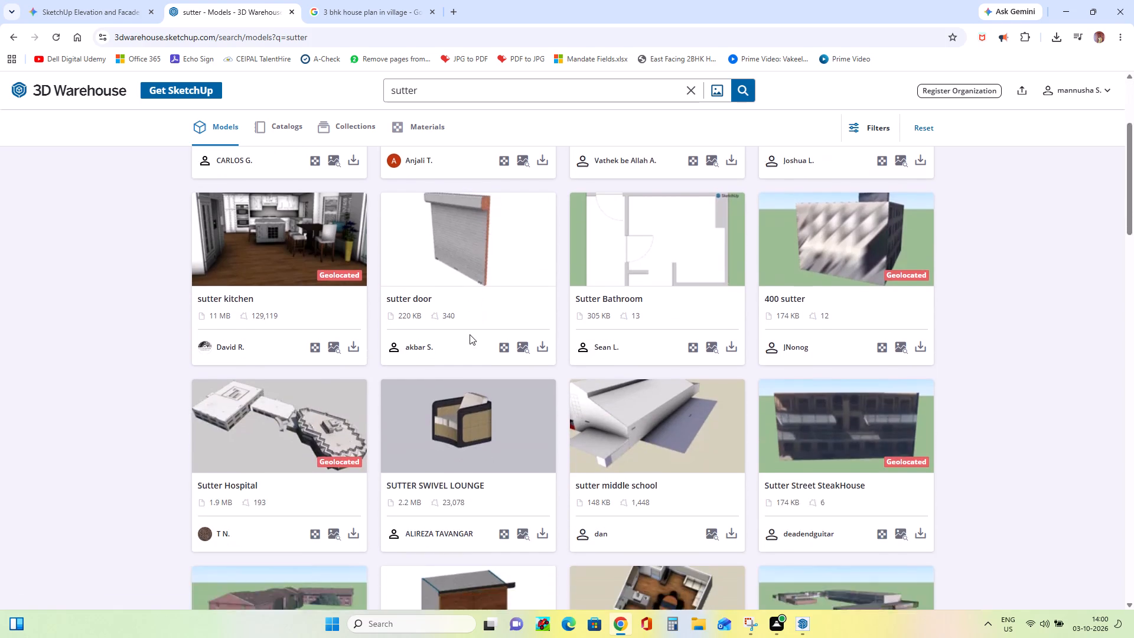
{"action": "scroll", "coordinate": [470, 334], "scroll_direction": "down", "scroll_amount": 8}
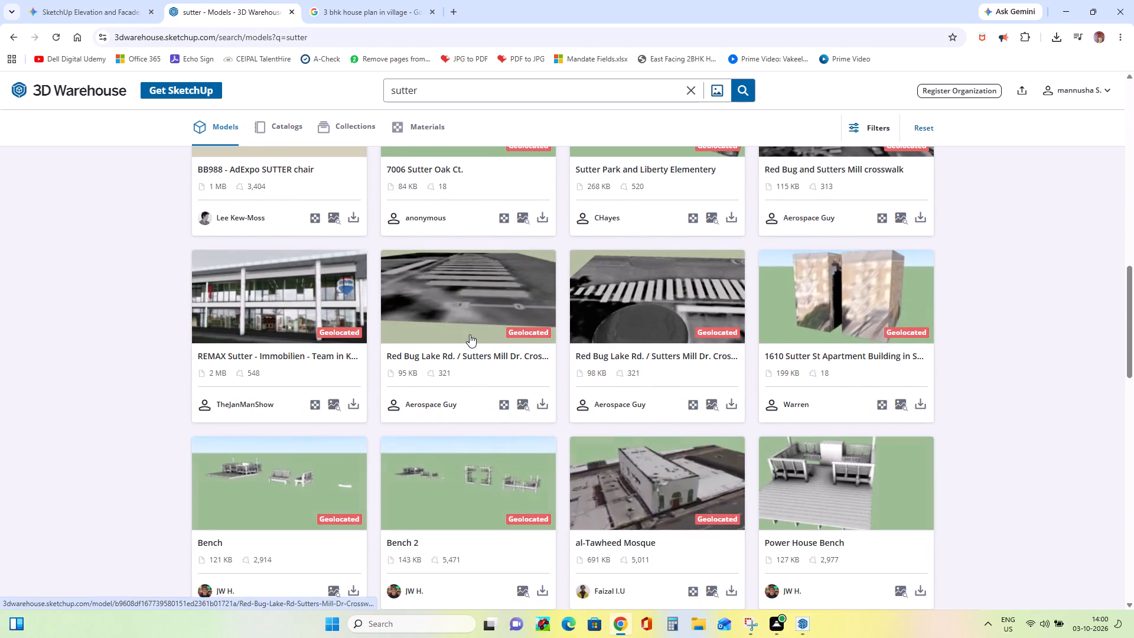
{"action": "scroll", "coordinate": [470, 334], "scroll_direction": "down", "scroll_amount": 8}
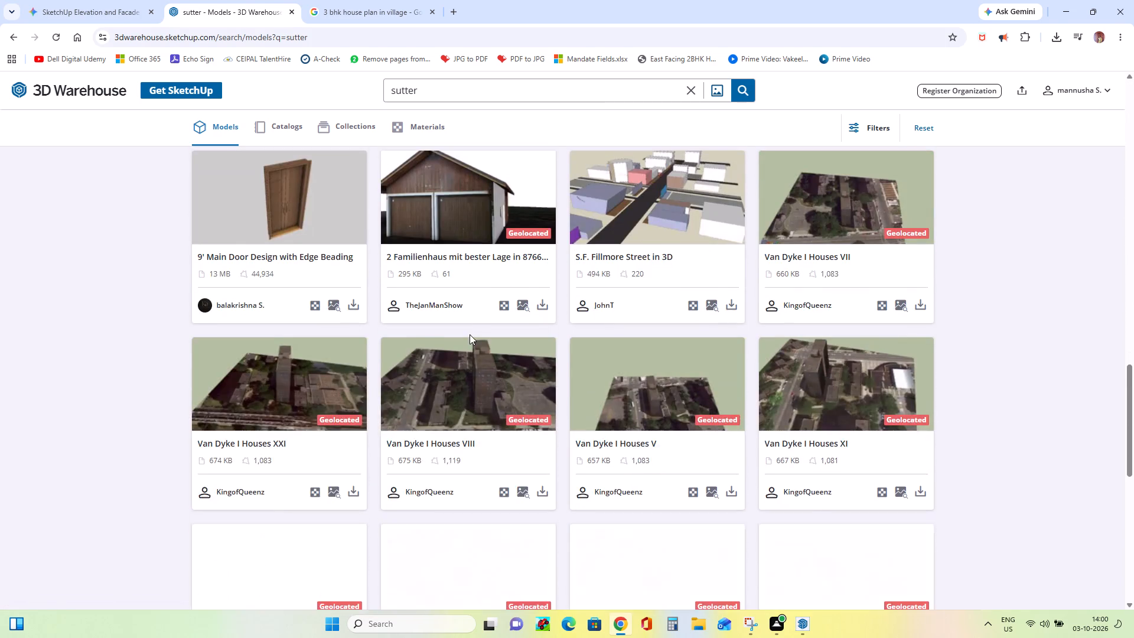
{"action": "scroll", "coordinate": [470, 334], "scroll_direction": "down", "scroll_amount": 5}
{"action": "scroll", "coordinate": [470, 334], "scroll_direction": "up", "scroll_amount": 13}
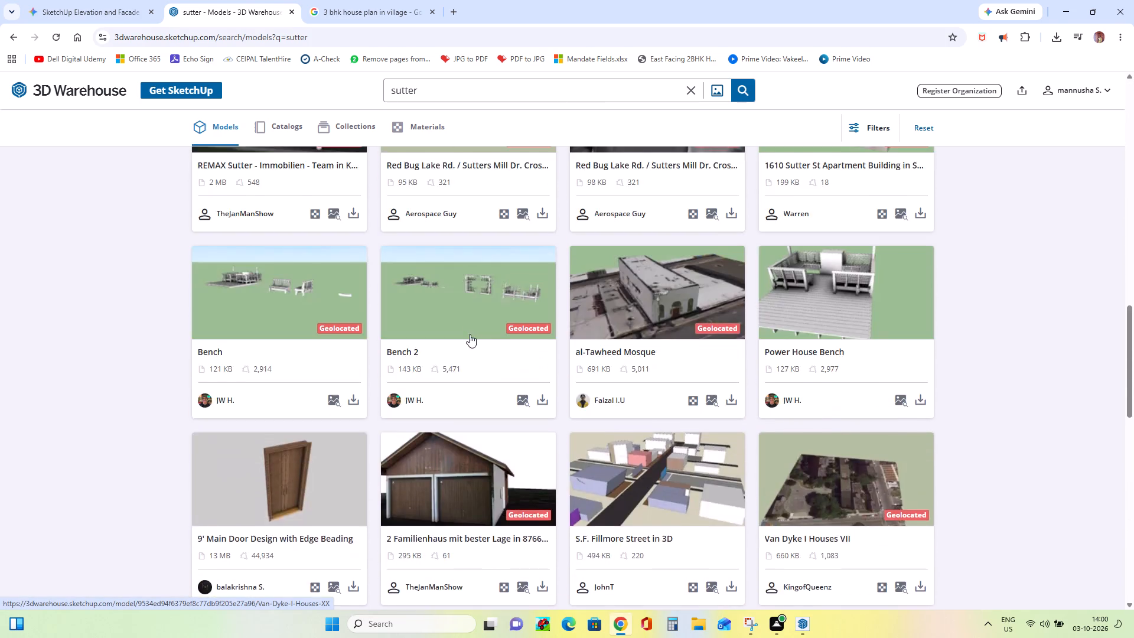
{"action": "scroll", "coordinate": [470, 334], "scroll_direction": "up", "scroll_amount": 20}
{"action": "scroll", "coordinate": [470, 334], "scroll_direction": "up", "scroll_amount": 5}
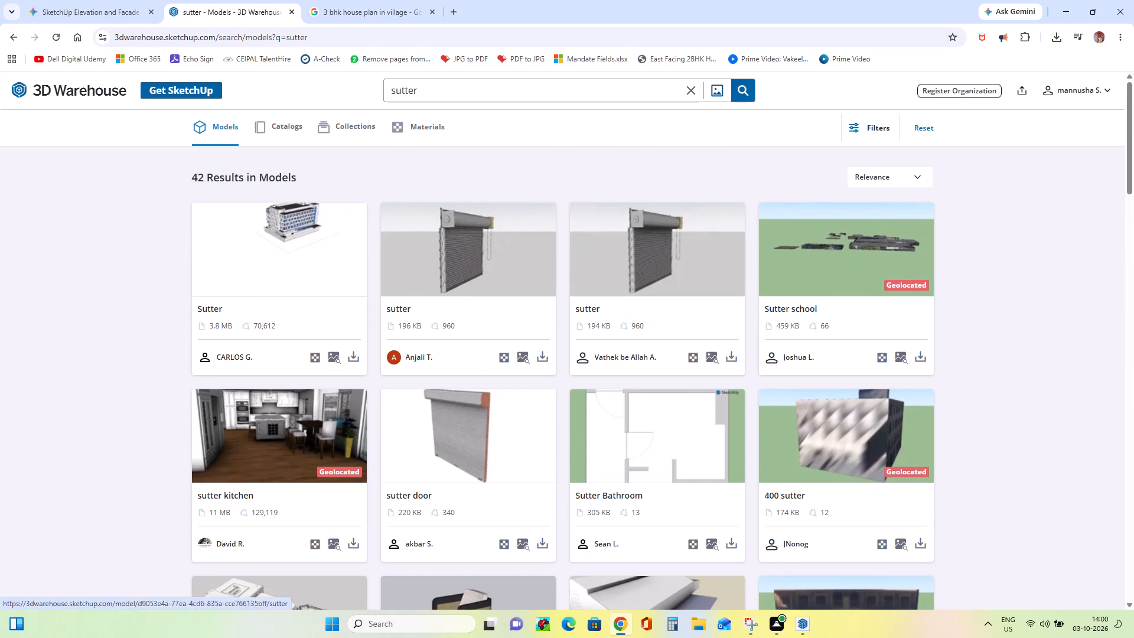
{"action": "left_click", "coordinate": [1064, 7]}
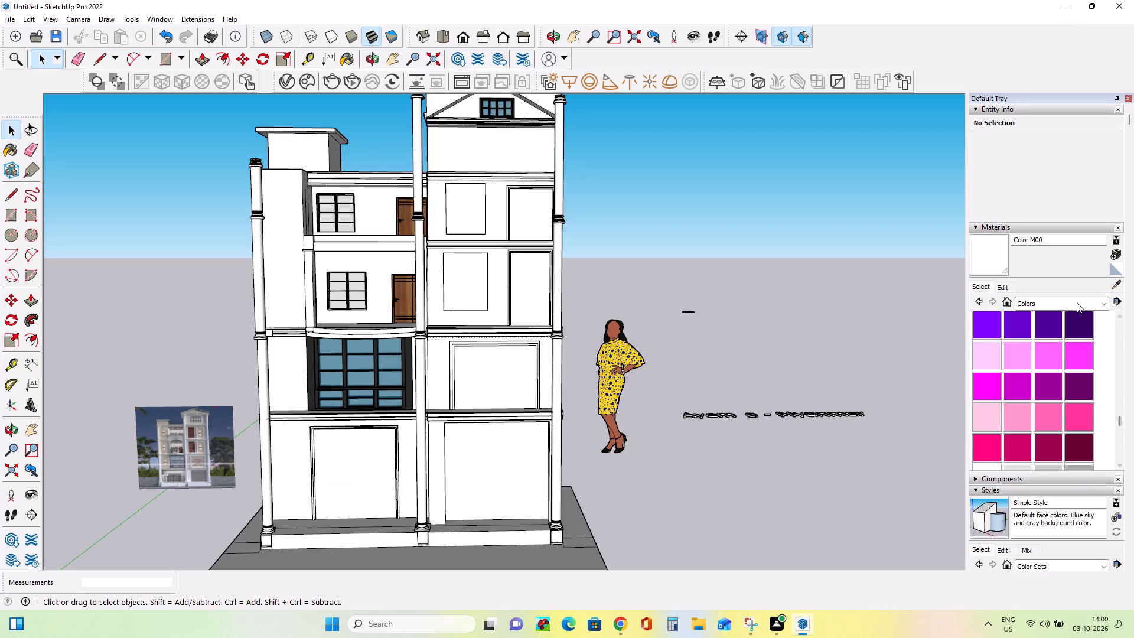
Paint both ground-floor door openings with Cladding Siding White from the Brick, Cladding and Siding materials.
{"action": "left_click", "coordinate": [1077, 302]}
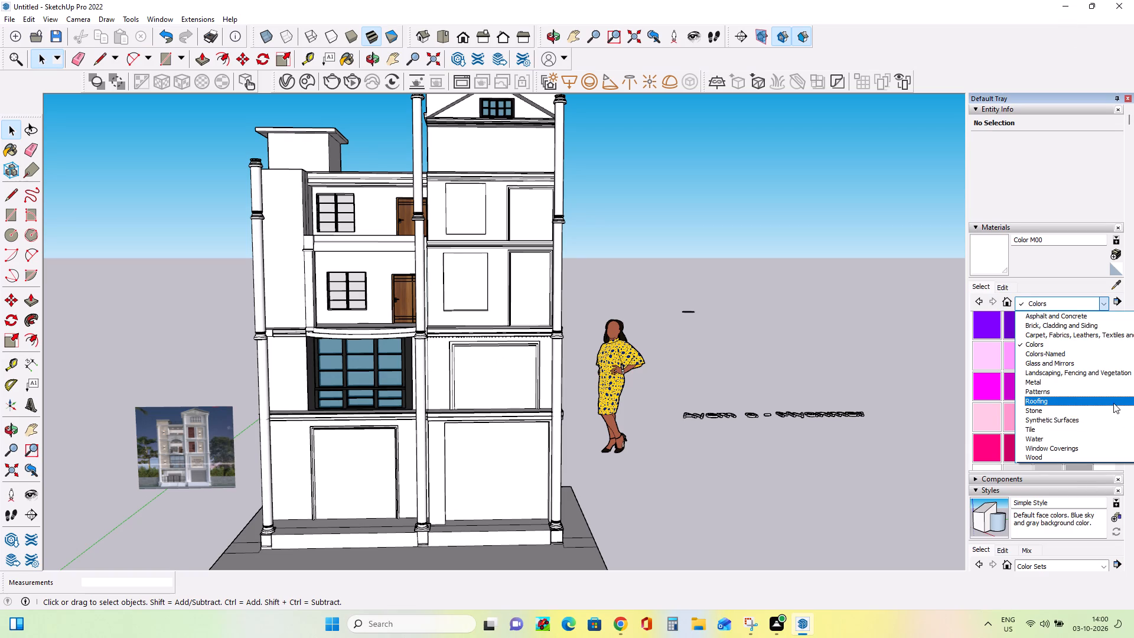
{"action": "left_click", "coordinate": [1093, 326]}
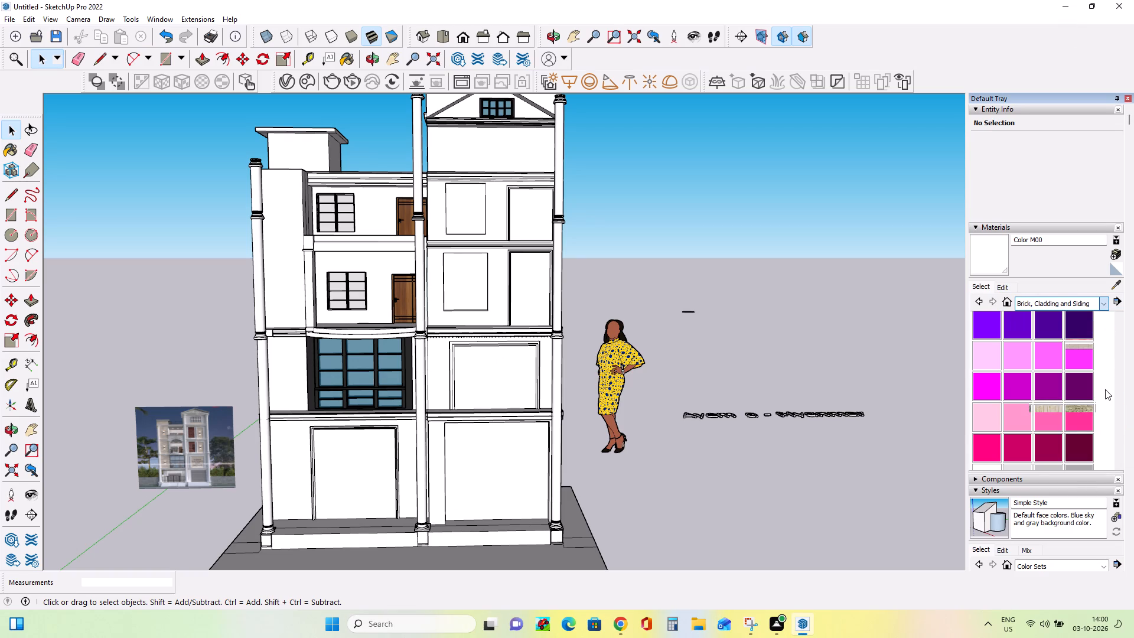
{"action": "left_click", "coordinate": [1009, 386]}
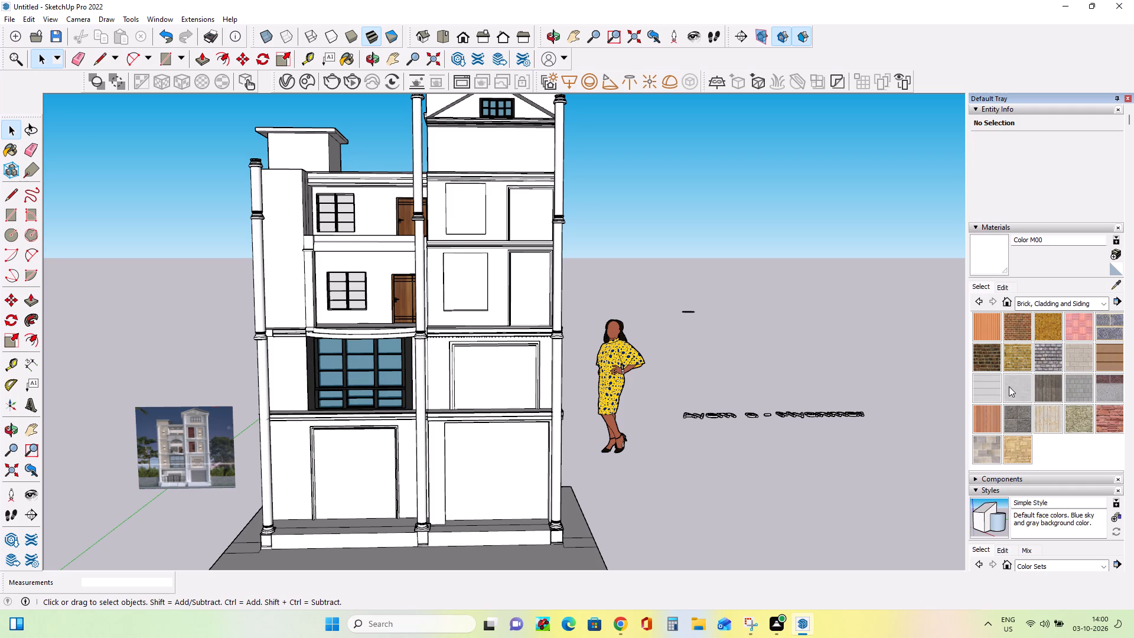
{"action": "left_click", "coordinate": [988, 392]}
{"action": "left_click", "coordinate": [482, 486]}
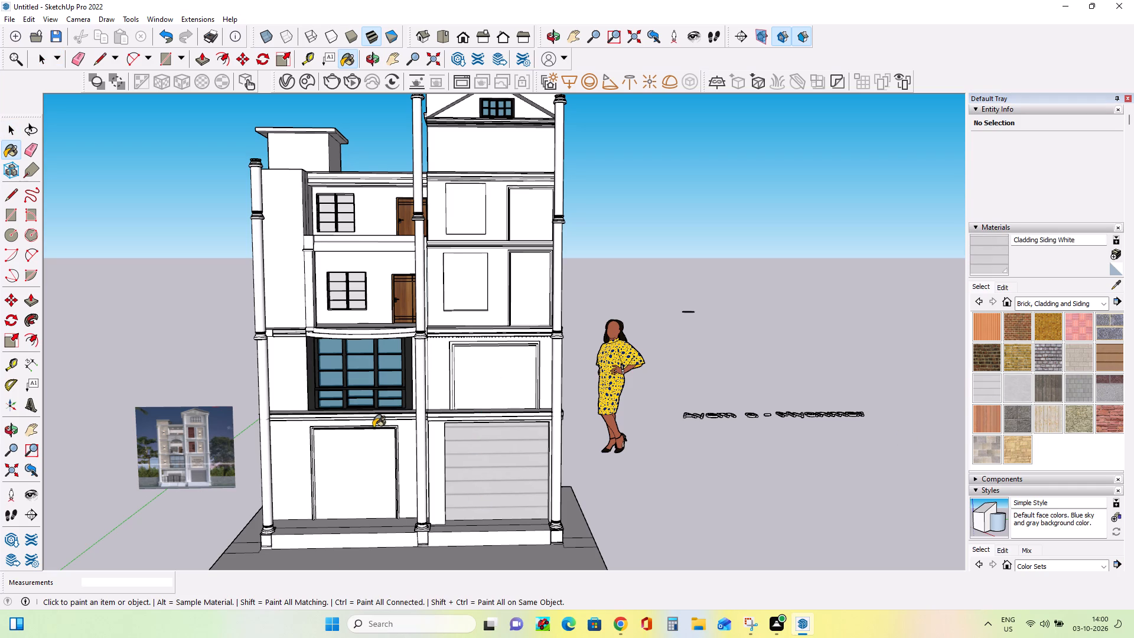
{"action": "left_click", "coordinate": [344, 473]}
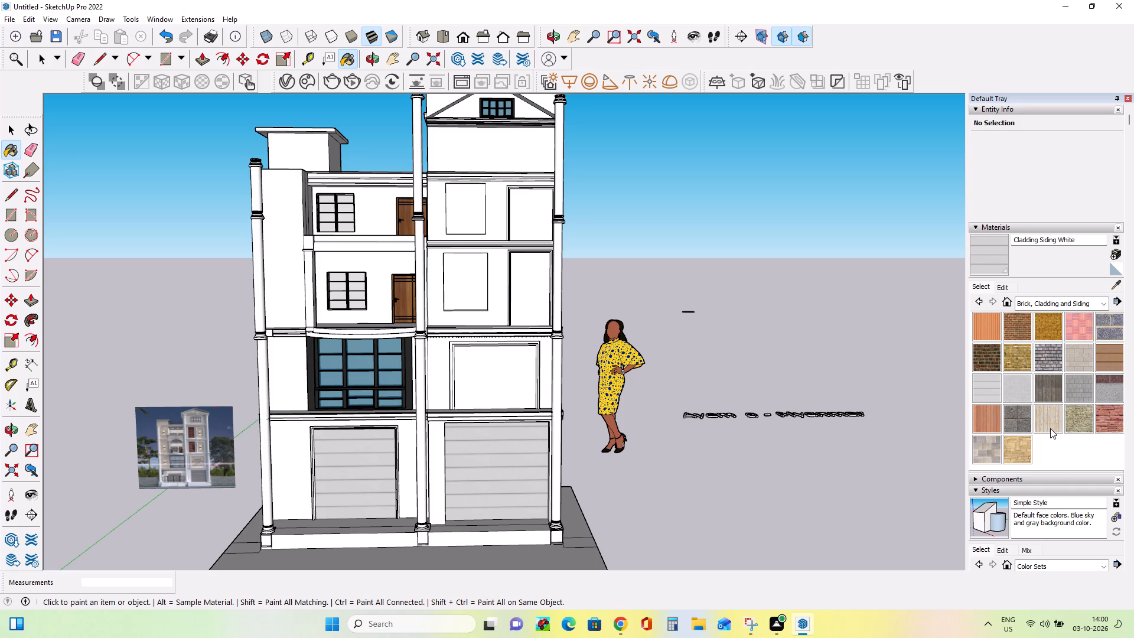
Create a new material from Cladding Siding White with its texture width and height set to 1'.
{"action": "left_click", "coordinate": [1116, 249]}
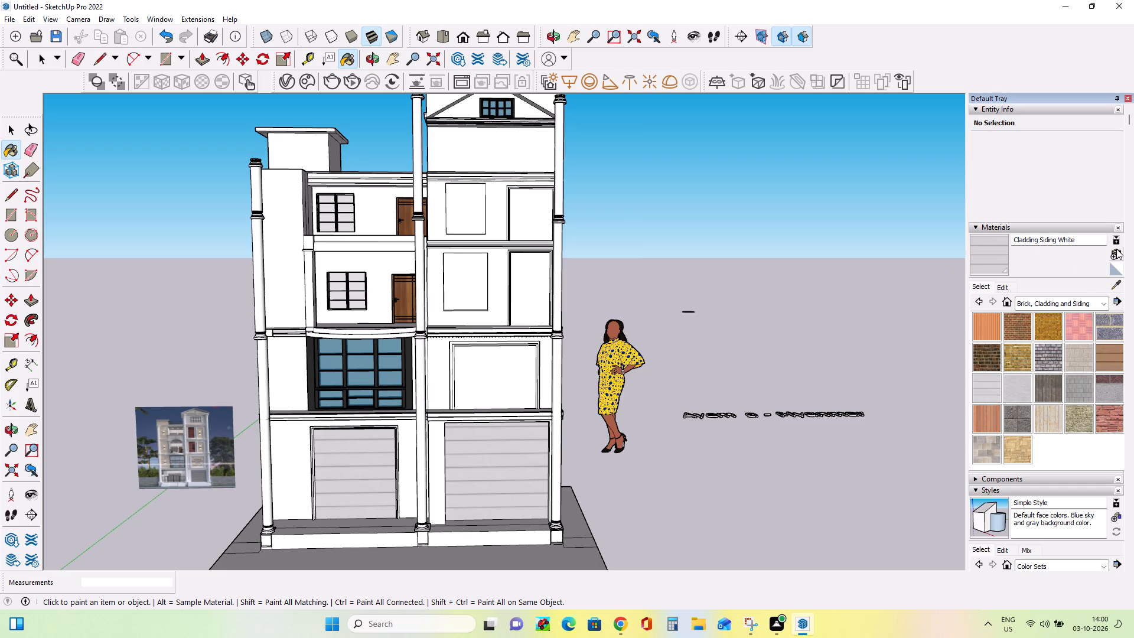
{"action": "left_click", "coordinate": [534, 382]}
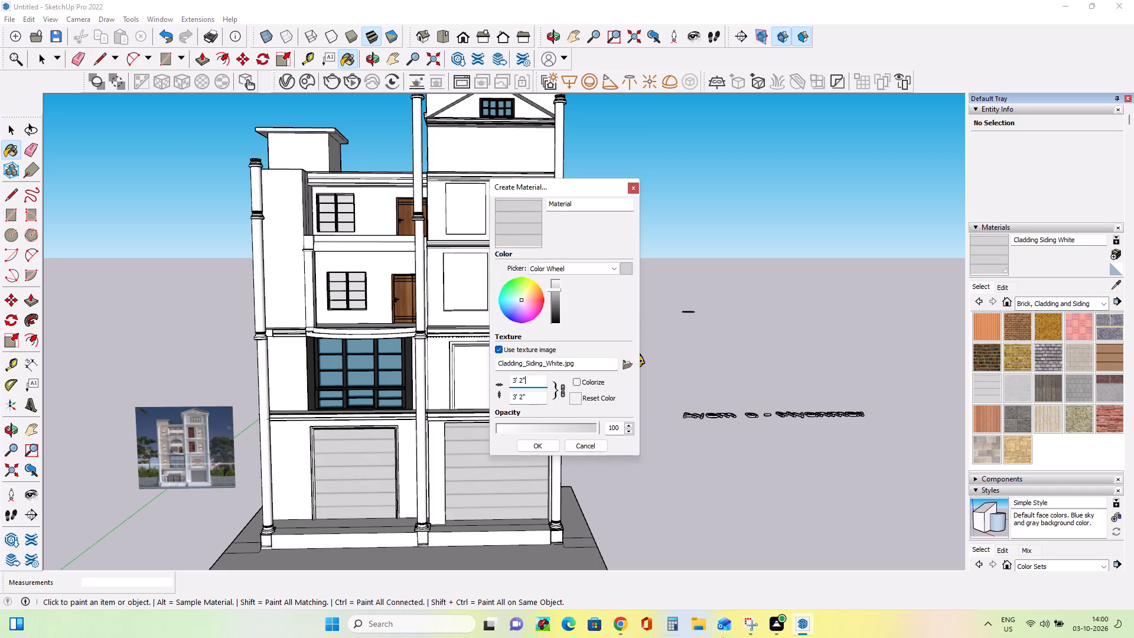
{"action": "key", "text": "BackSpace"}
{"action": "key", "text": "BackSpace"}
{"action": "key", "text": "BackSpace"}
{"action": "key", "text": "BackSpace"}
{"action": "key", "text": "BackSpace"}
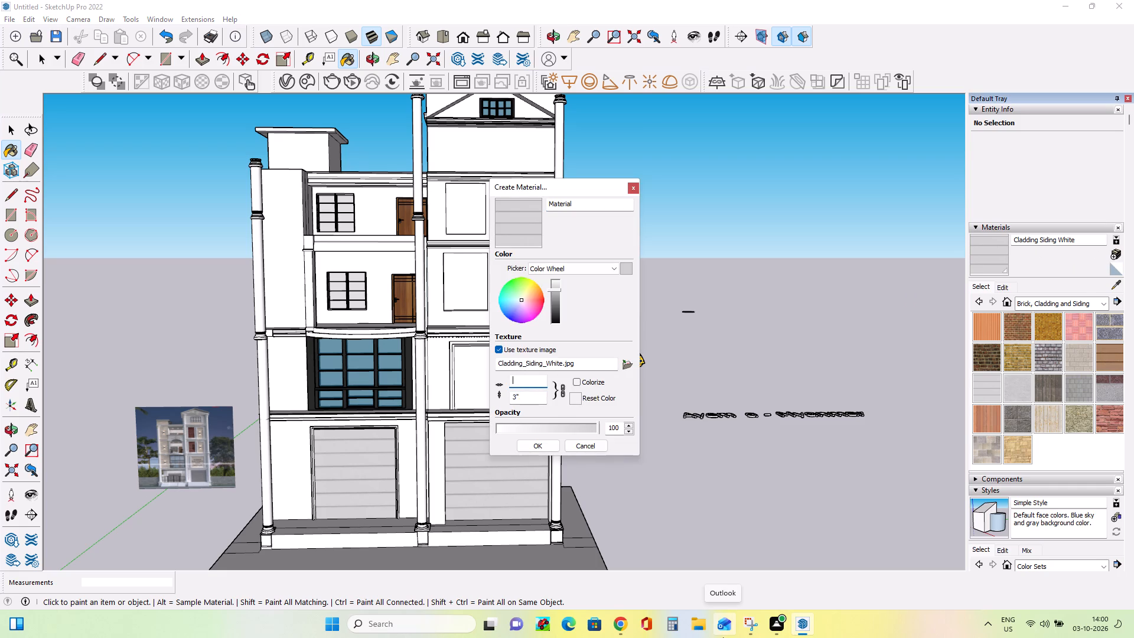
{"action": "type", "text": "1'"}
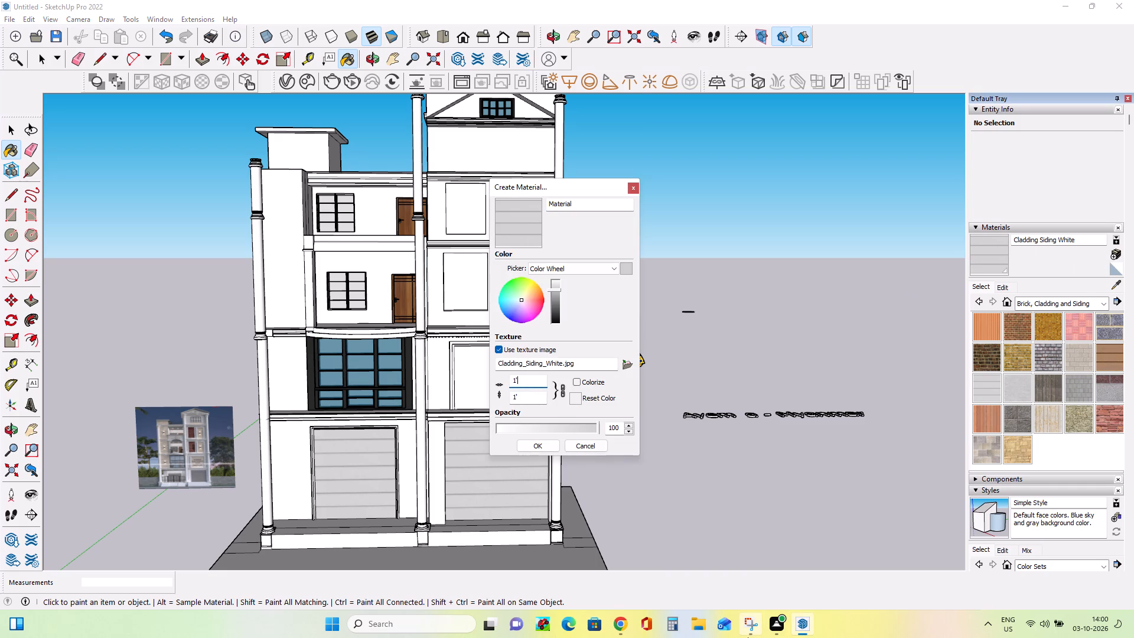
{"action": "key", "text": "Return"}
{"action": "left_click", "coordinate": [552, 448]}
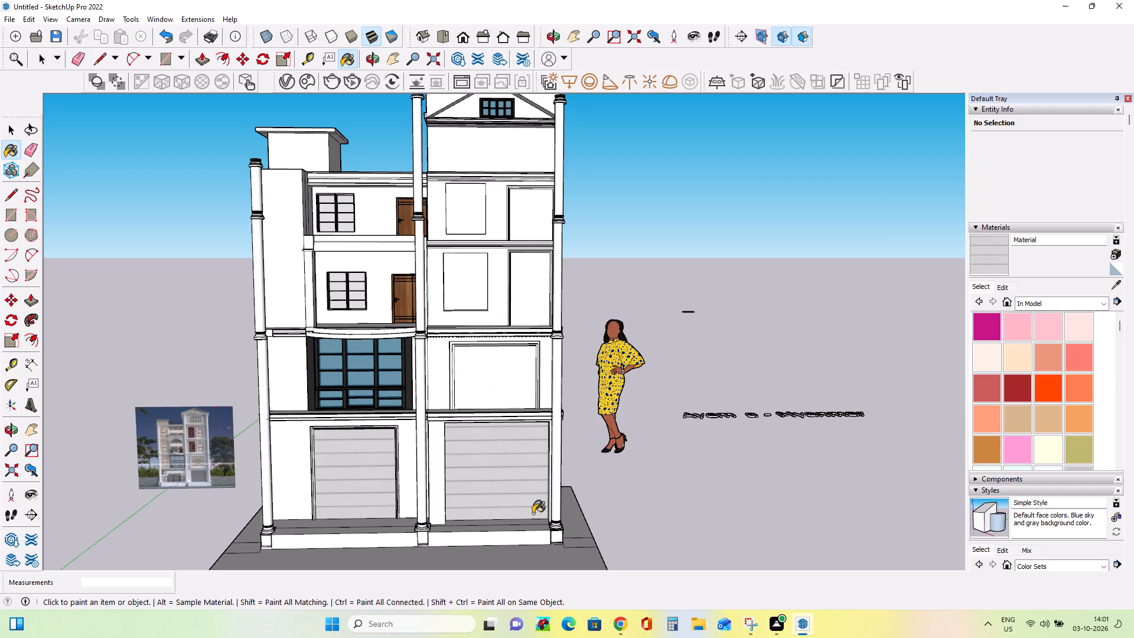
Paint both ground-floor door openings with the newly created white cladding material.
{"action": "left_click", "coordinate": [519, 493]}
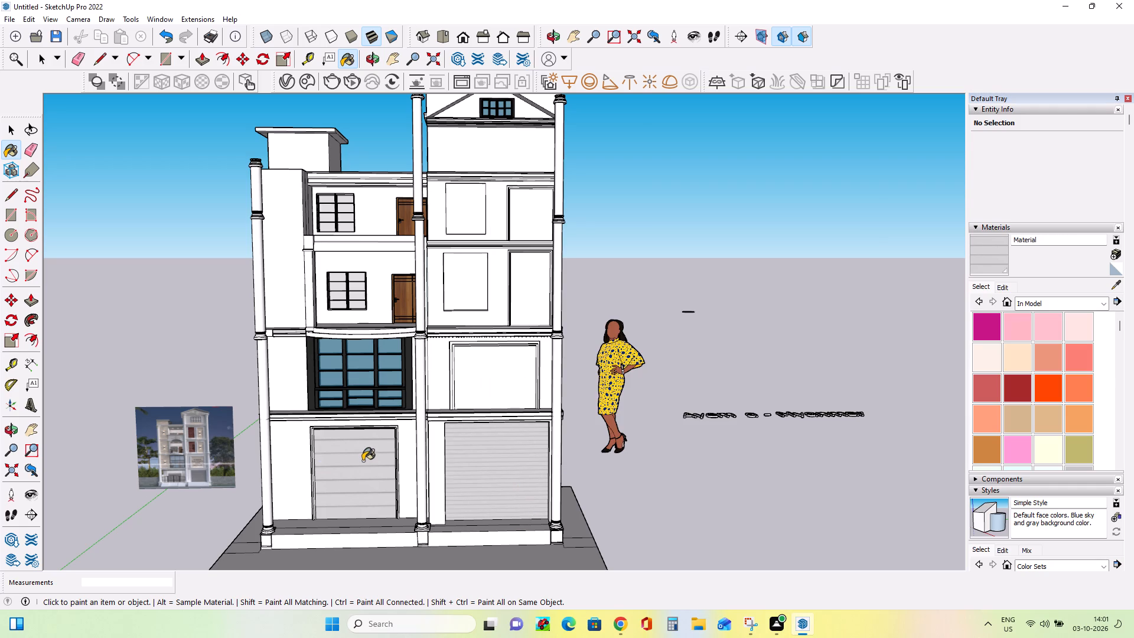
{"action": "left_click", "coordinate": [363, 461]}
Compare the ground-floor shutters and surrounding walls with the reference photo.
{"action": "middle_click_drag", "start_coordinate": [367, 497], "coordinate": [450, 494]}
{"action": "scroll", "coordinate": [501, 504], "scroll_direction": "down", "scroll_amount": 3}
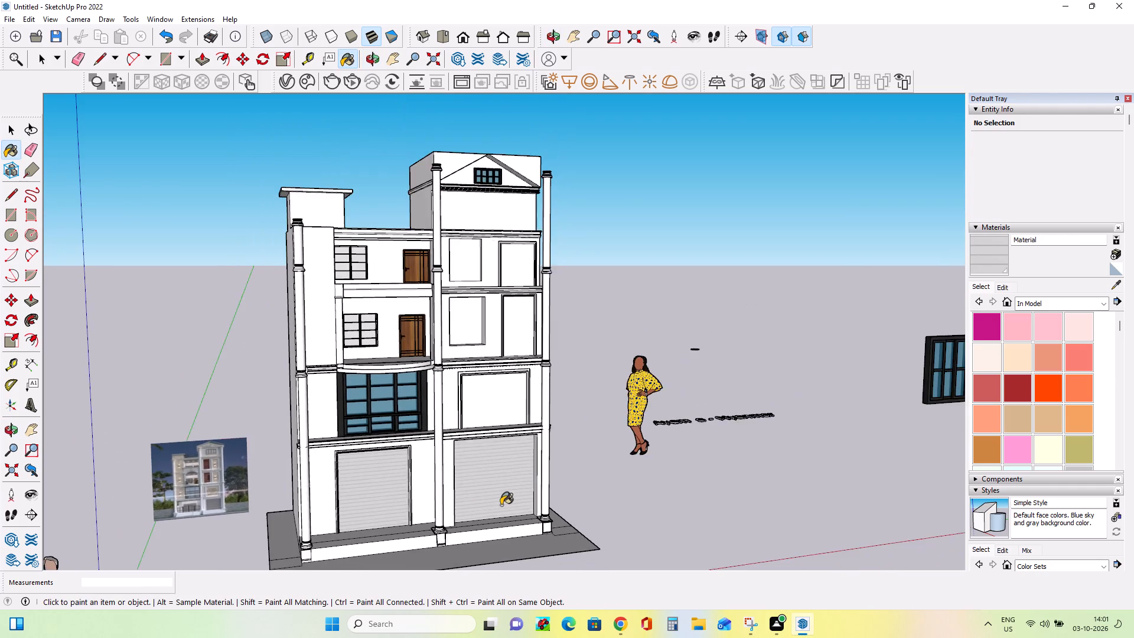
{"action": "scroll", "coordinate": [501, 505], "scroll_direction": "down", "scroll_amount": 4}
{"action": "middle_click_drag", "start_coordinate": [526, 517], "coordinate": [438, 518]}
{"action": "scroll", "coordinate": [460, 504], "scroll_direction": "up", "scroll_amount": 2}
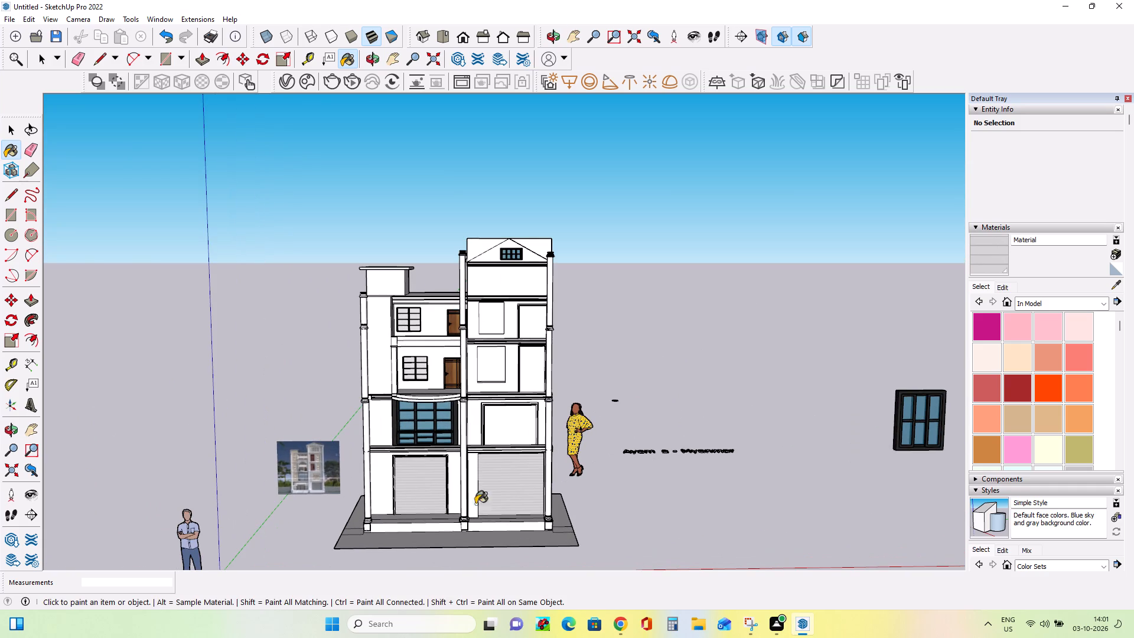
{"action": "scroll", "coordinate": [305, 477], "scroll_direction": "up", "scroll_amount": 7}
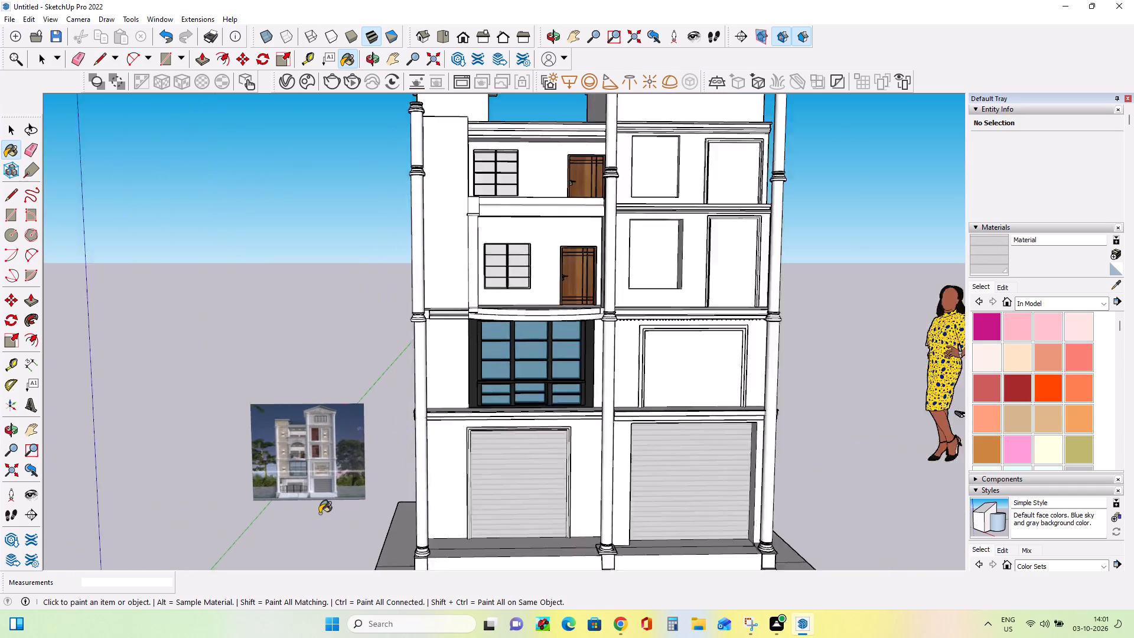
{"action": "scroll", "coordinate": [320, 513], "scroll_direction": "up", "scroll_amount": 16}
{"action": "scroll", "coordinate": [320, 514], "scroll_direction": "down", "scroll_amount": 4}
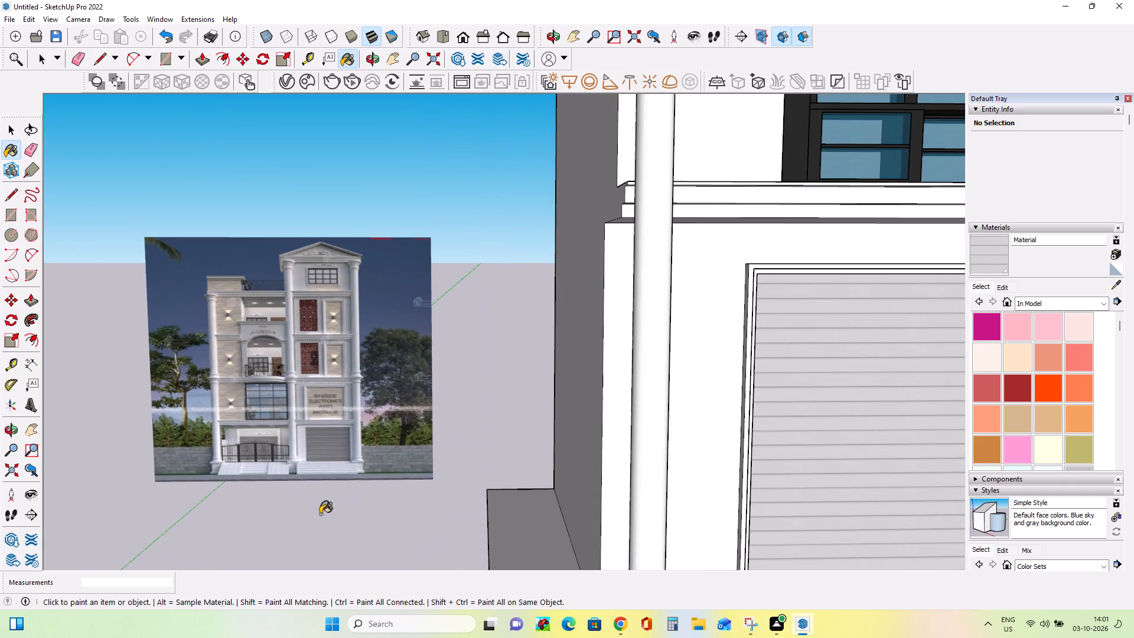
{"action": "scroll", "coordinate": [320, 514], "scroll_direction": "down", "scroll_amount": 12}
{"action": "scroll", "coordinate": [496, 519], "scroll_direction": "up", "scroll_amount": 1}
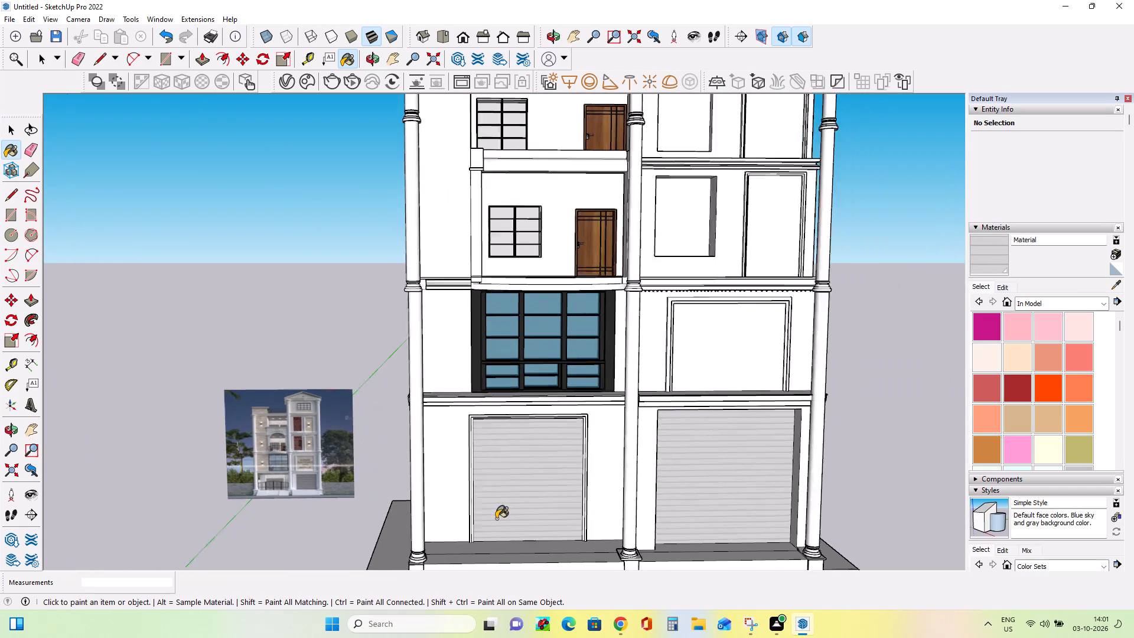
{"action": "scroll", "coordinate": [496, 519], "scroll_direction": "up", "scroll_amount": 1}
{"action": "scroll", "coordinate": [275, 488], "scroll_direction": "up", "scroll_amount": 8}
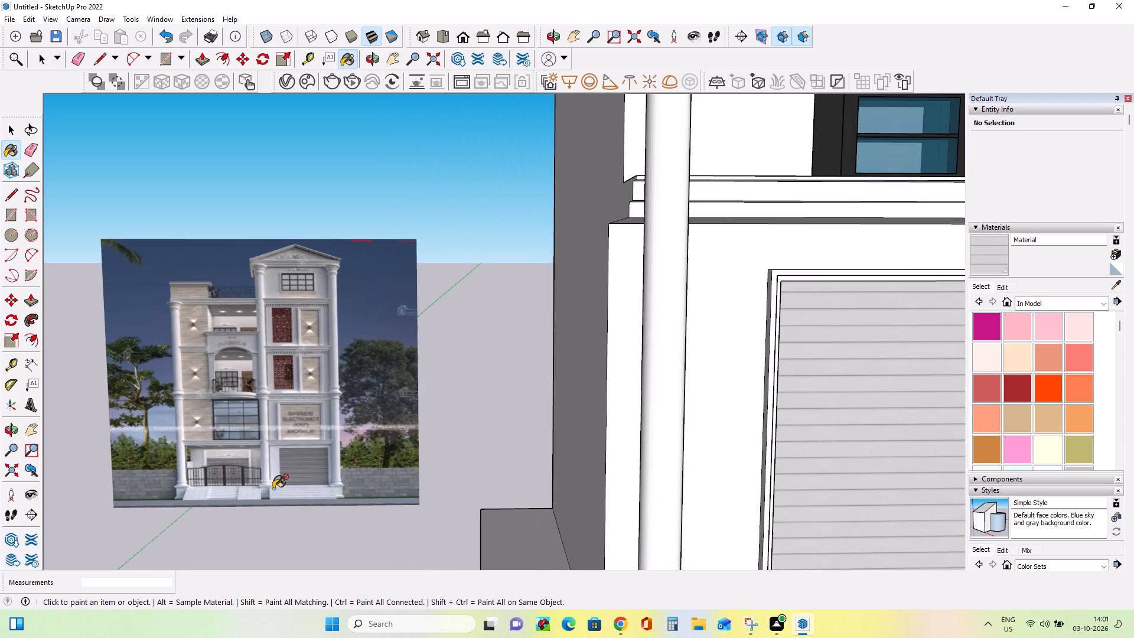
{"action": "scroll", "coordinate": [275, 488], "scroll_direction": "down", "scroll_amount": 12}
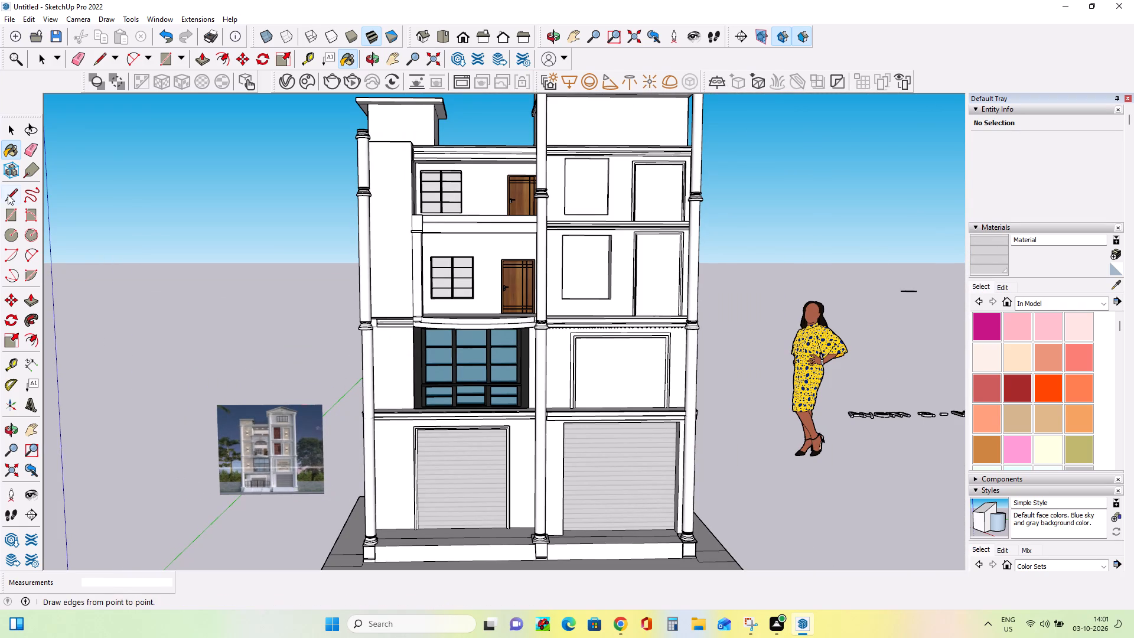
Draw a vertical line from the left ground-floor door frame's upper-left corner to the underside of the beam above.
{"action": "left_click", "coordinate": [9, 197]}
{"action": "scroll", "coordinate": [425, 440], "scroll_direction": "up", "scroll_amount": 13}
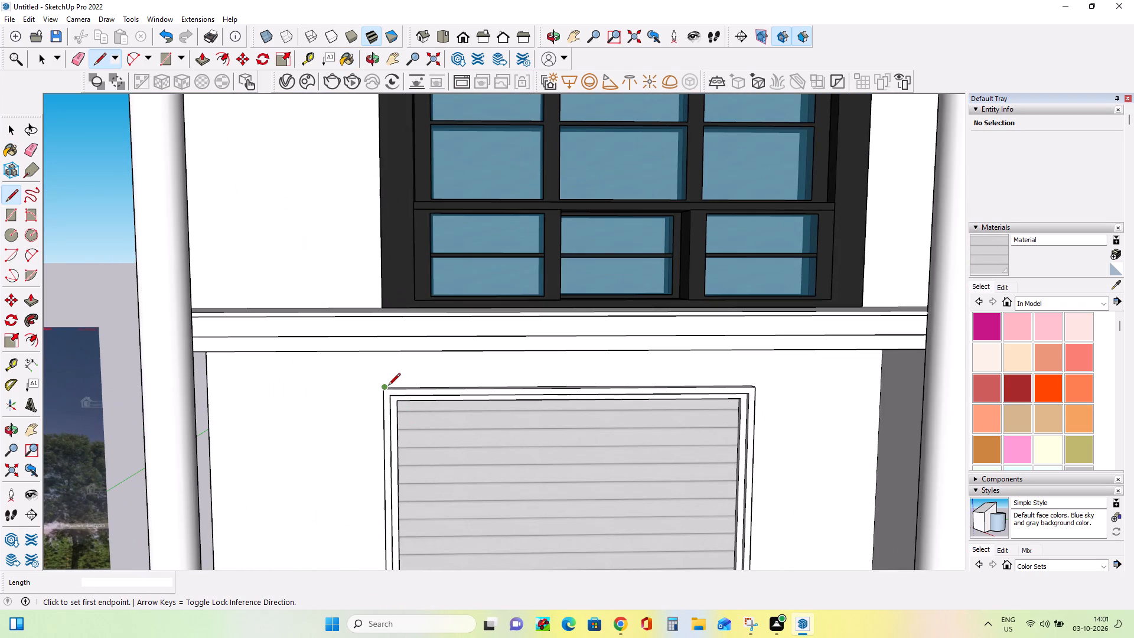
{"action": "left_click", "coordinate": [384, 388]}
{"action": "middle_click_drag", "start_coordinate": [381, 395], "coordinate": [389, 258]}
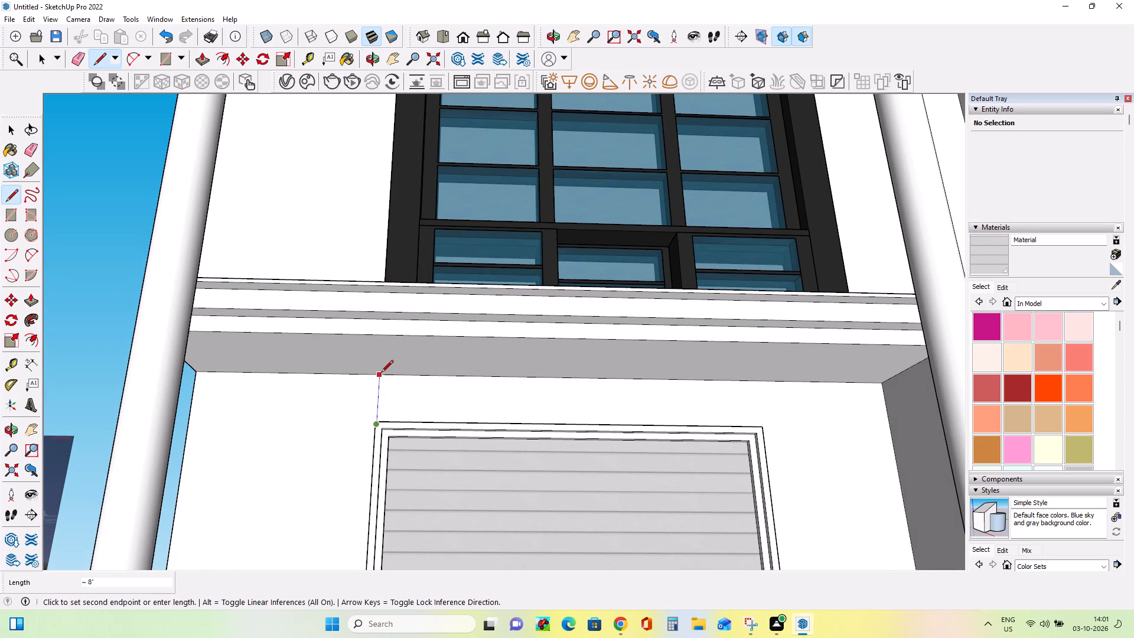
{"action": "left_click", "coordinate": [380, 374]}
Examine the whole facade and the reference photo to compare the wall finishes.
{"action": "scroll", "coordinate": [382, 369], "scroll_direction": "down", "scroll_amount": 13}
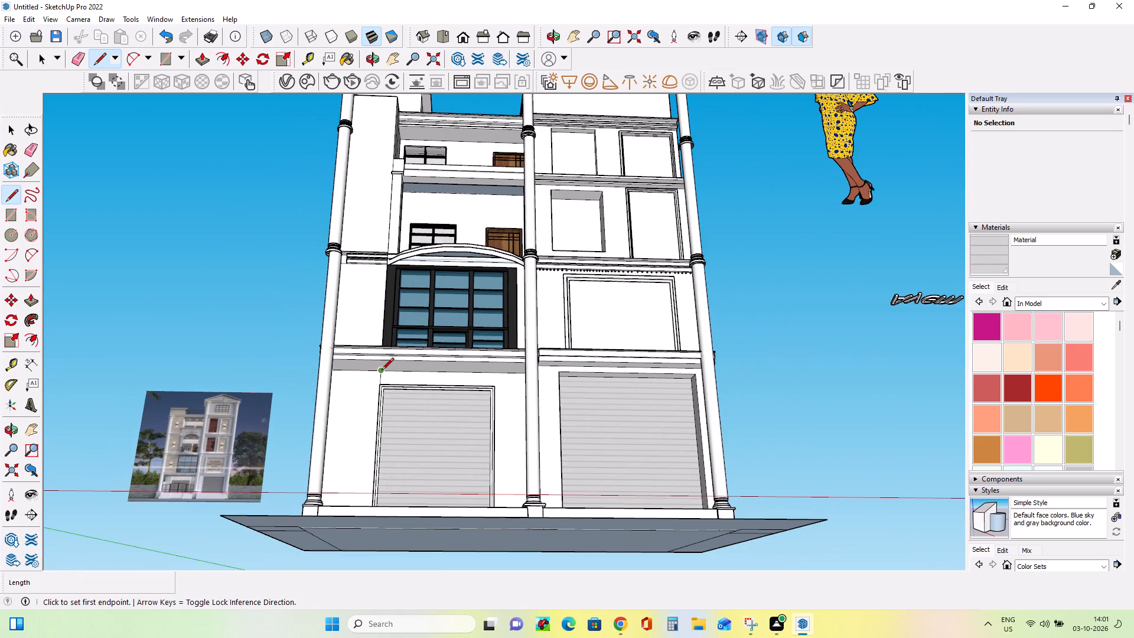
{"action": "middle_click_drag", "start_coordinate": [395, 418], "coordinate": [428, 588]}
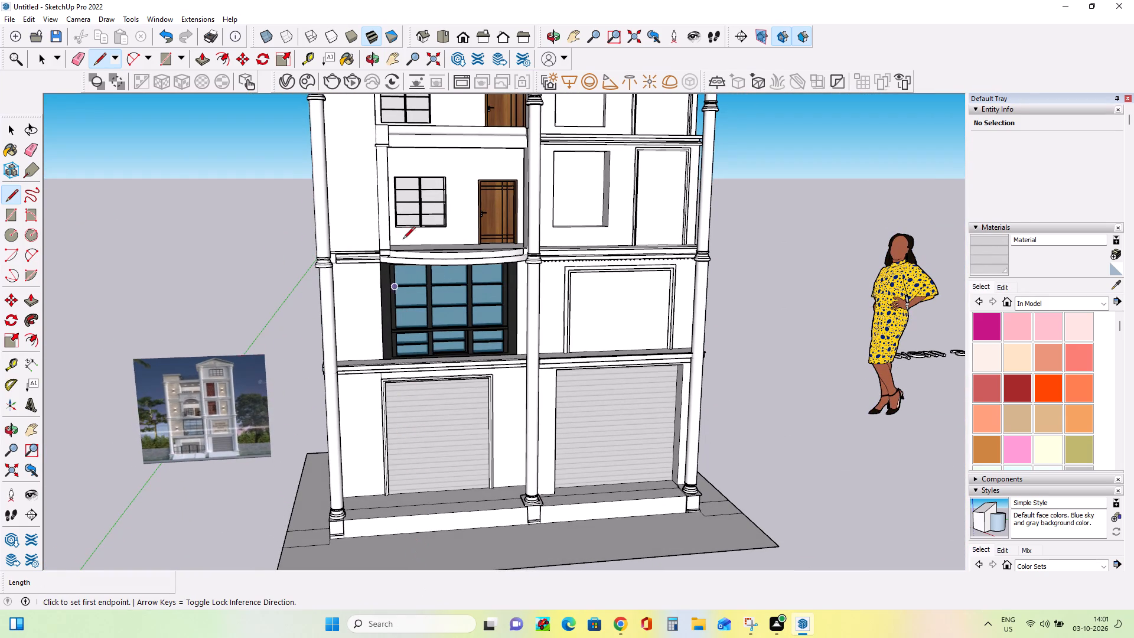
{"action": "scroll", "coordinate": [404, 194], "scroll_direction": "down", "scroll_amount": 3}
{"action": "scroll", "coordinate": [395, 311], "scroll_direction": "up", "scroll_amount": 5}
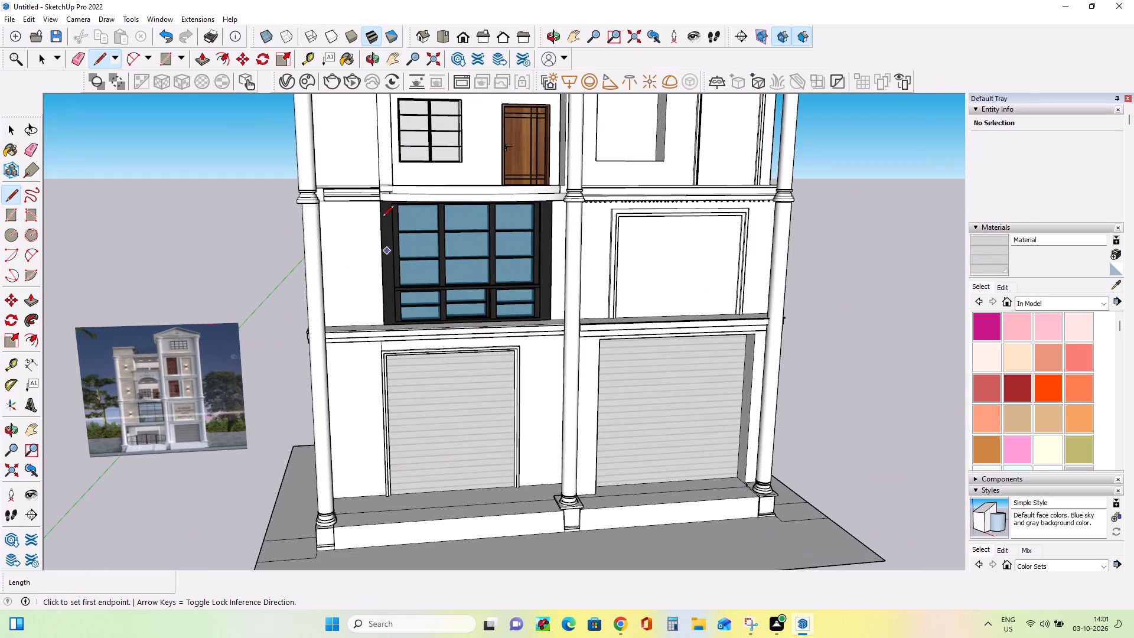
{"action": "middle_click_drag", "start_coordinate": [373, 200], "coordinate": [418, 197]}
{"action": "scroll", "coordinate": [416, 201], "scroll_direction": "down", "scroll_amount": 4}
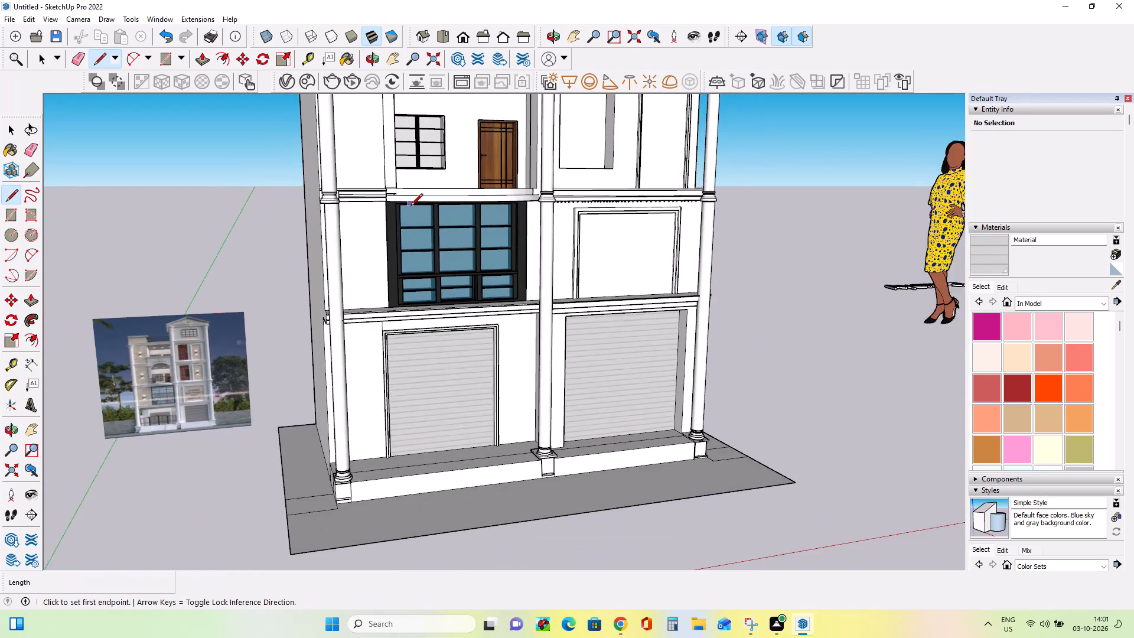
{"action": "scroll", "coordinate": [410, 207], "scroll_direction": "down", "scroll_amount": 4}
{"action": "scroll", "coordinate": [393, 120], "scroll_direction": "down", "scroll_amount": 4}
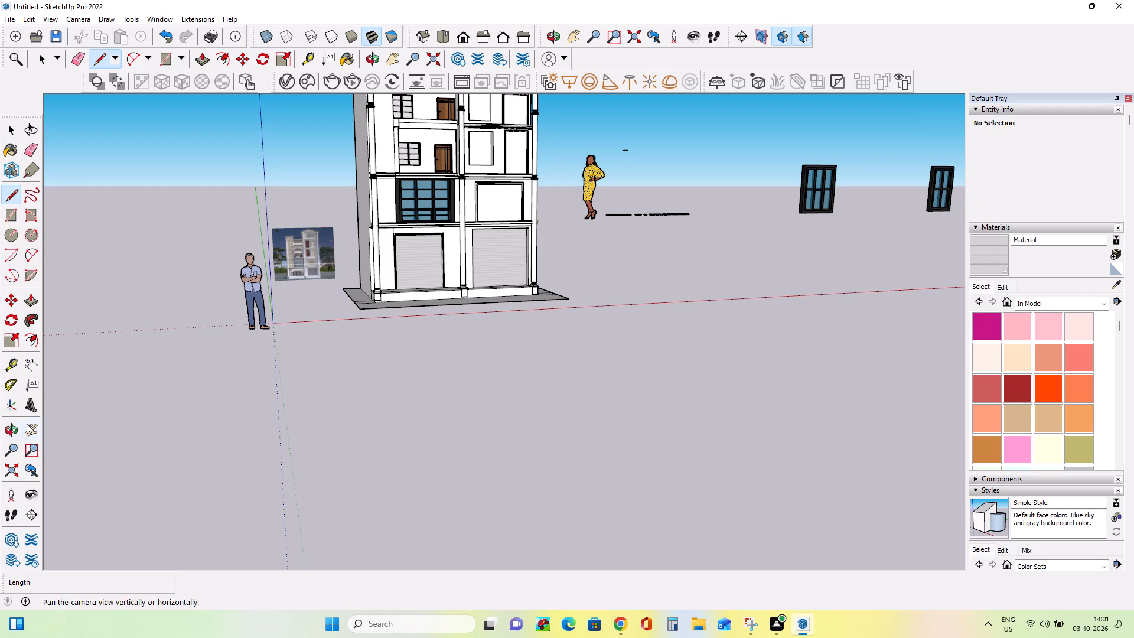
{"action": "left_click", "coordinate": [32, 432]}
{"action": "left_click_drag", "start_coordinate": [522, 358], "coordinate": [540, 504]}
{"action": "left_click", "coordinate": [540, 504]}
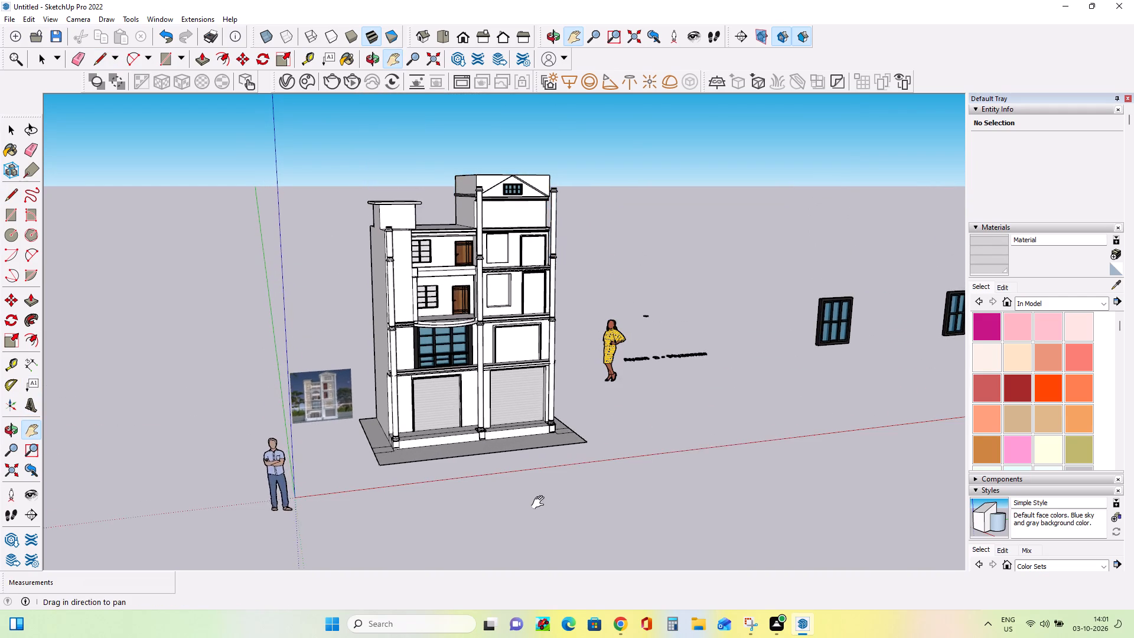
{"action": "scroll", "coordinate": [592, 464], "scroll_direction": "up", "scroll_amount": 1}
{"action": "middle_click_drag", "start_coordinate": [587, 457], "coordinate": [511, 426]}
{"action": "scroll", "coordinate": [514, 369], "scroll_direction": "up", "scroll_amount": 4}
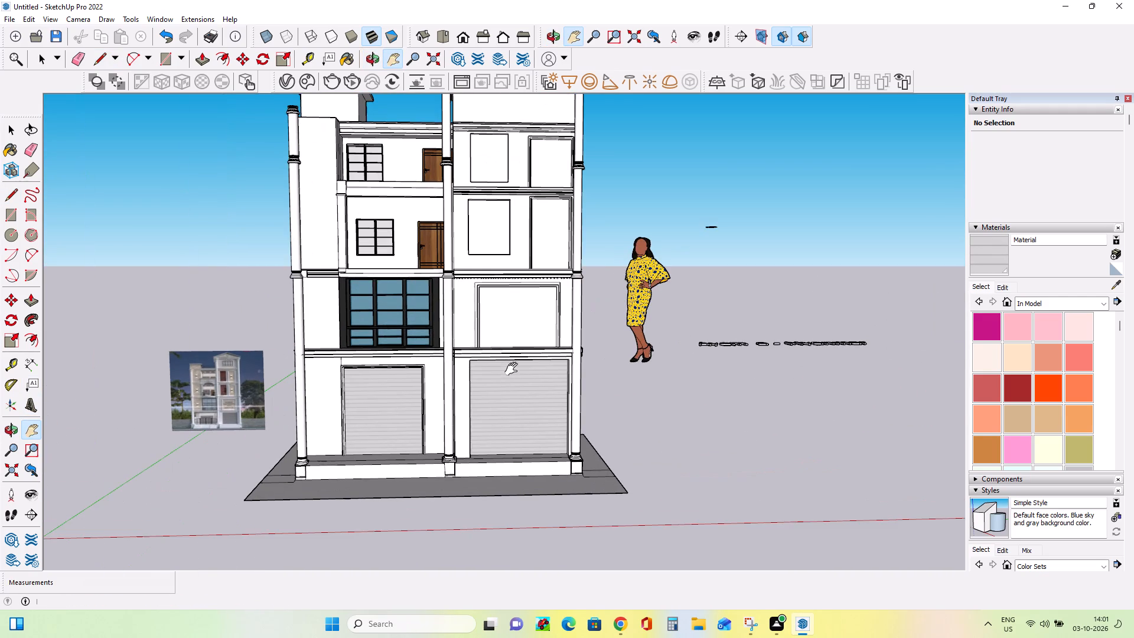
{"action": "left_click_drag", "start_coordinate": [493, 370], "coordinate": [498, 390]}
{"action": "left_click", "coordinate": [501, 395]}
{"action": "left_click_drag", "start_coordinate": [504, 402], "coordinate": [517, 429]}
{"action": "left_click", "coordinate": [517, 429]}
{"action": "scroll", "coordinate": [535, 424], "scroll_direction": "up", "scroll_amount": 1}
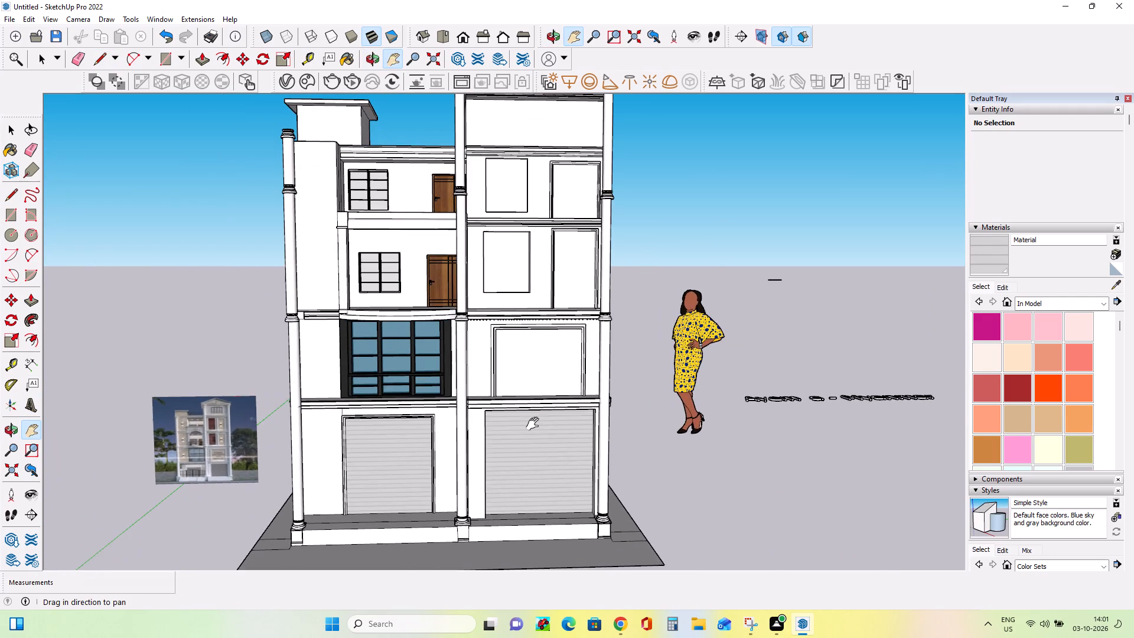
{"action": "scroll", "coordinate": [535, 424], "scroll_direction": "down", "scroll_amount": 2}
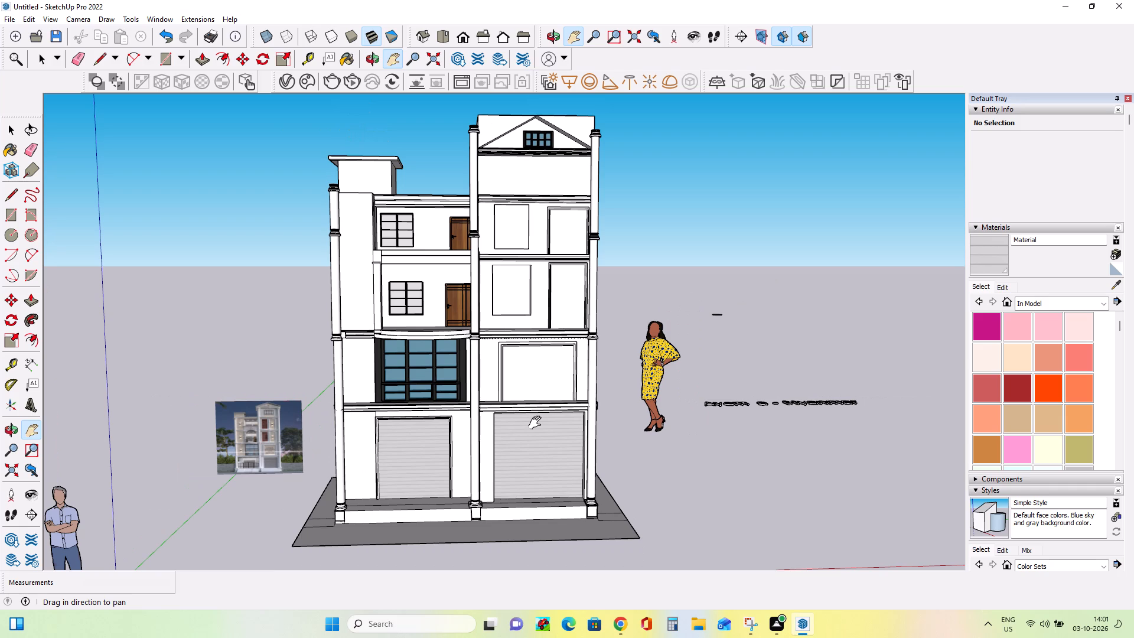
{"action": "scroll", "coordinate": [283, 442], "scroll_direction": "up", "scroll_amount": 5}
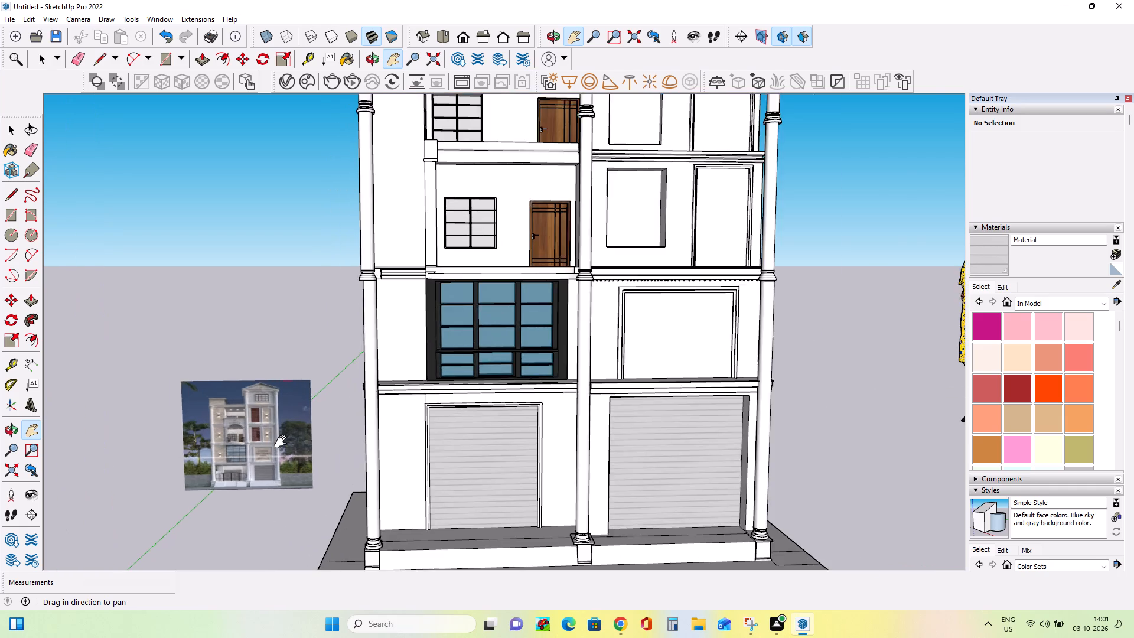
{"action": "scroll", "coordinate": [283, 442], "scroll_direction": "up", "scroll_amount": 6}
{"action": "scroll", "coordinate": [283, 442], "scroll_direction": "down", "scroll_amount": 11}
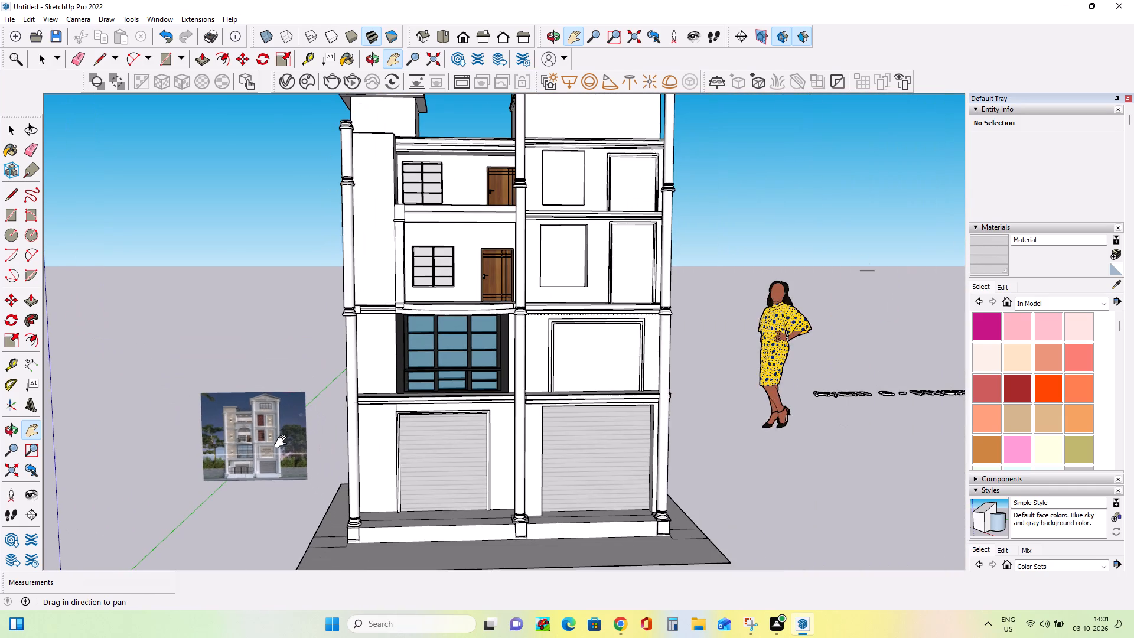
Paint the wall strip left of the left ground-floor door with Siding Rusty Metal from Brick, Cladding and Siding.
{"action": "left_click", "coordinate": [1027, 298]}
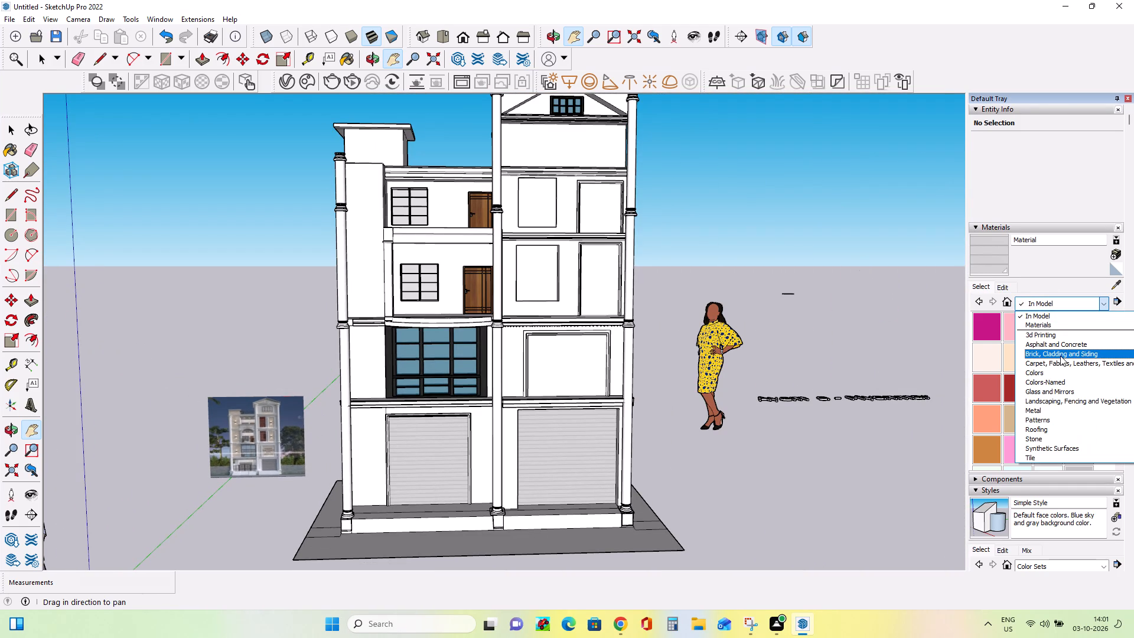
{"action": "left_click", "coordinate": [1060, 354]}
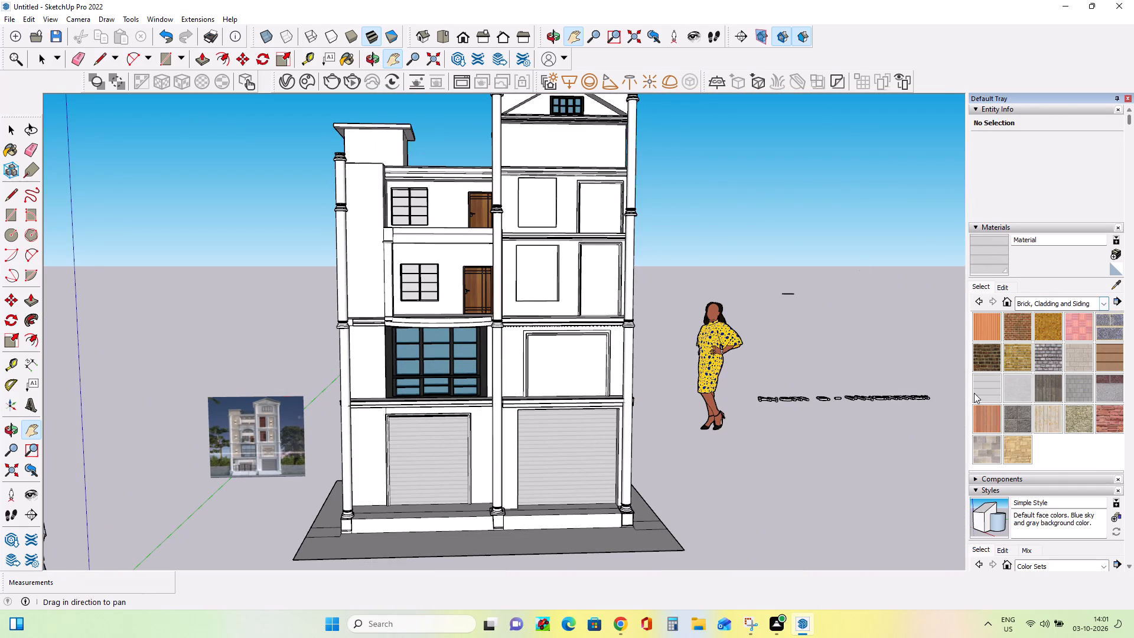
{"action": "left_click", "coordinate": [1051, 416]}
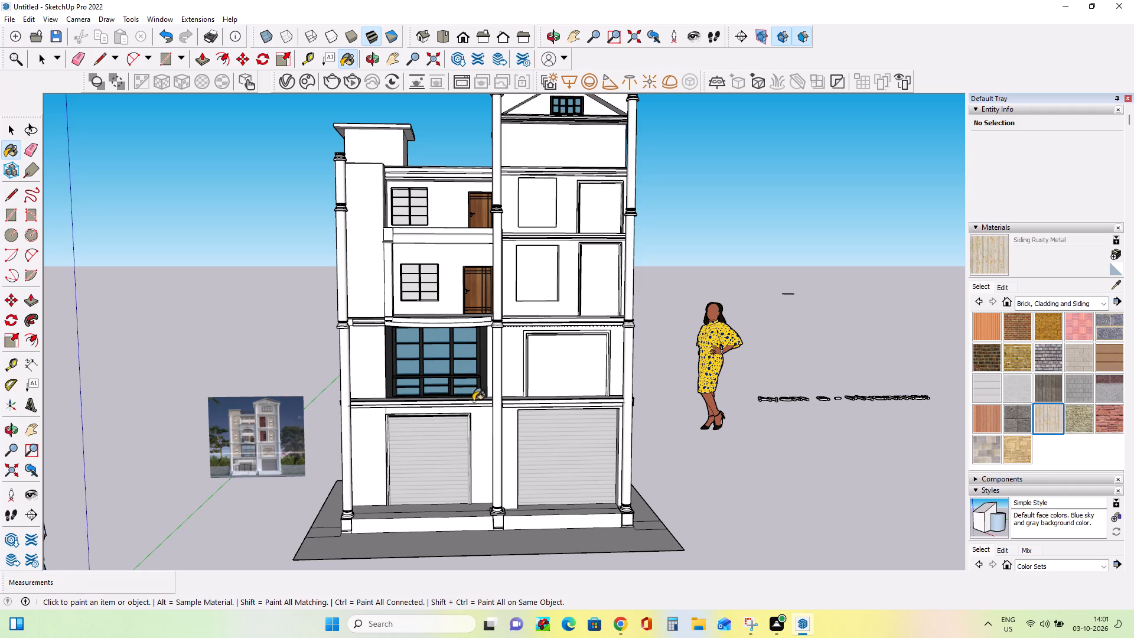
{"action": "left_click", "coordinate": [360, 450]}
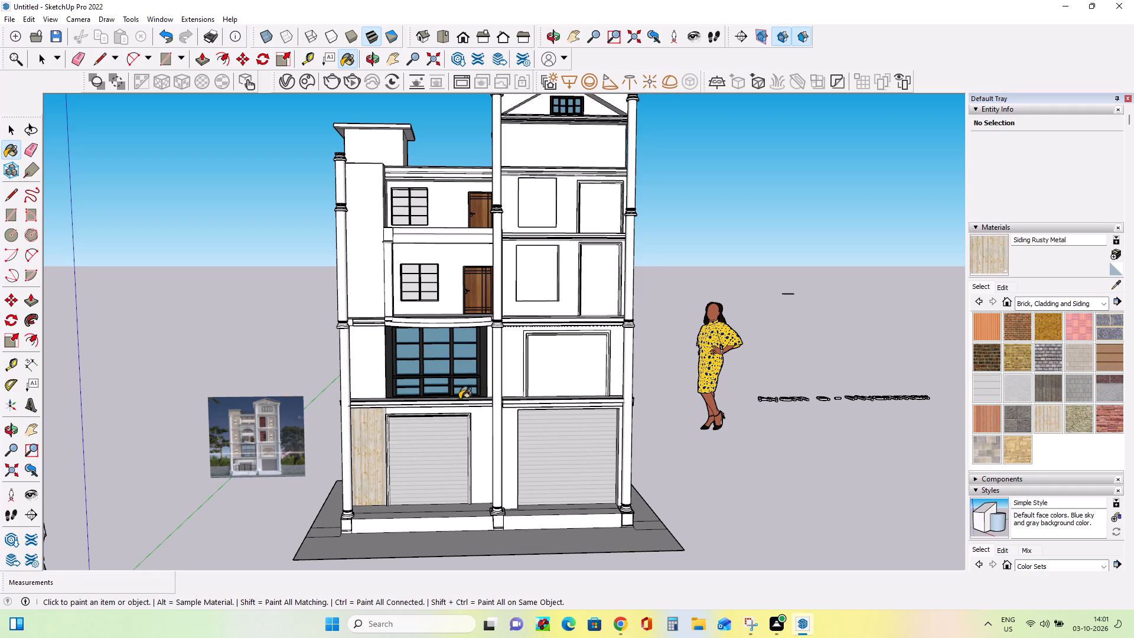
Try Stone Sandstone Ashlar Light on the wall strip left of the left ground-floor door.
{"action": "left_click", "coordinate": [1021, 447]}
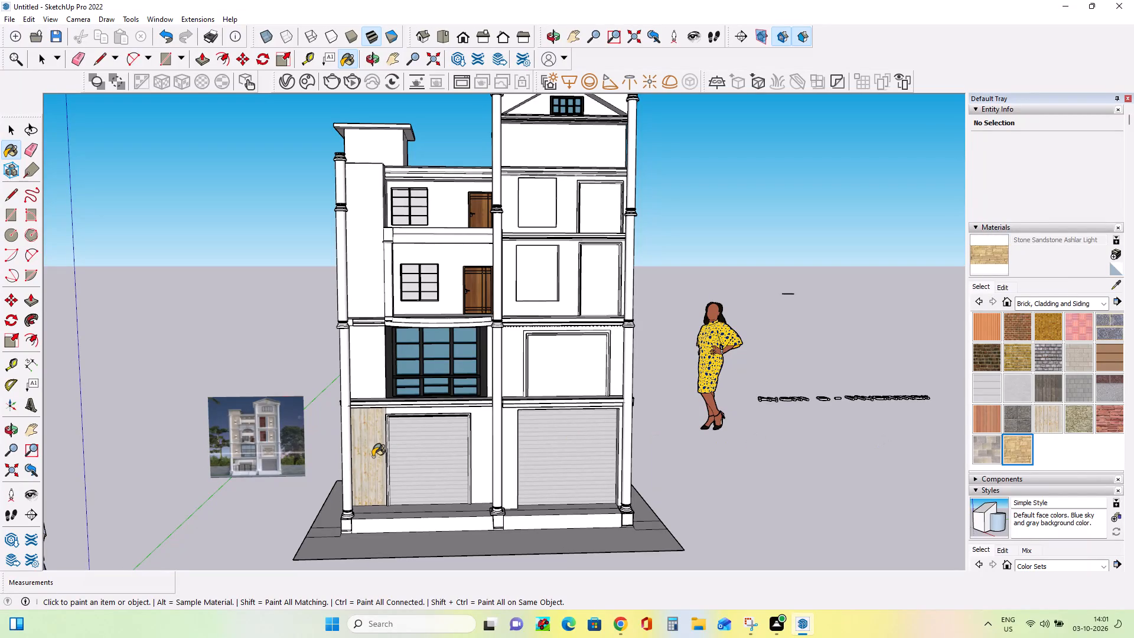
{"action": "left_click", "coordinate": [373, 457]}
Check the wall cladding in the reference photo and paint the wall strip left of the left ground-floor door with Cinder Block.
{"action": "scroll", "coordinate": [234, 459], "scroll_direction": "up", "scroll_amount": 12}
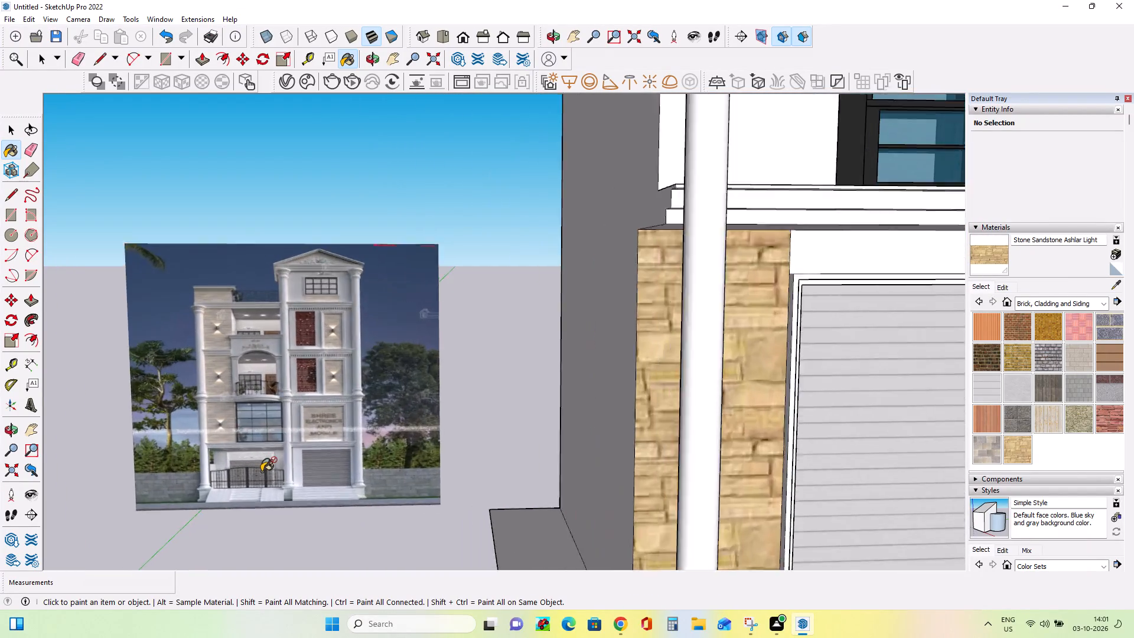
{"action": "scroll", "coordinate": [263, 471], "scroll_direction": "up", "scroll_amount": 7}
{"action": "scroll", "coordinate": [263, 471], "scroll_direction": "down", "scroll_amount": 1}
{"action": "scroll", "coordinate": [263, 471], "scroll_direction": "up", "scroll_amount": 7}
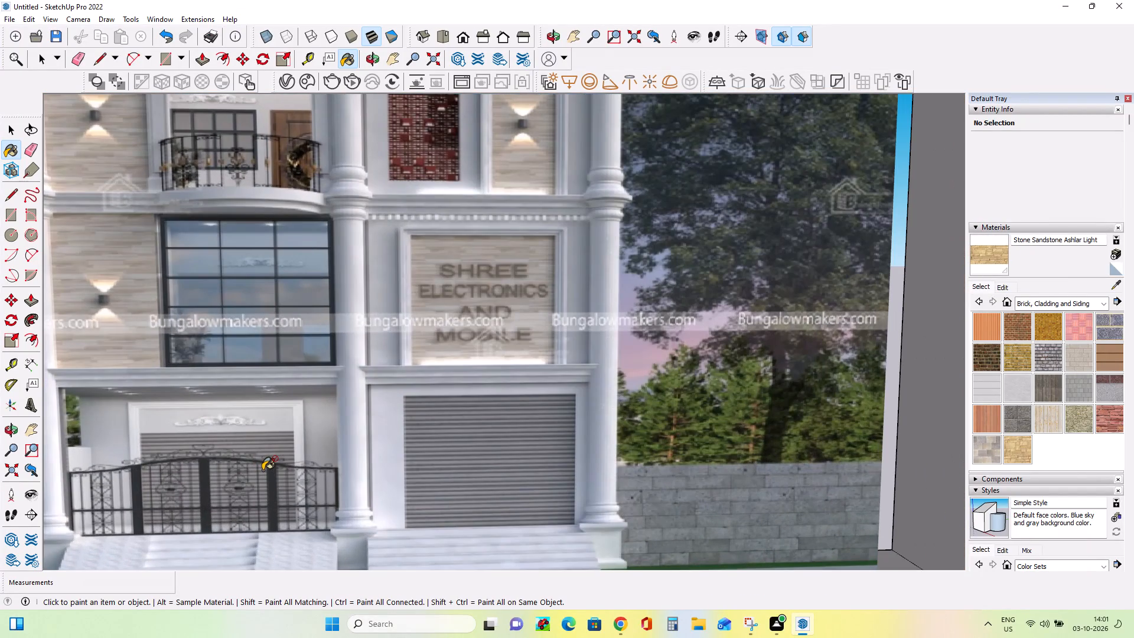
{"action": "scroll", "coordinate": [264, 470], "scroll_direction": "up", "scroll_amount": 2}
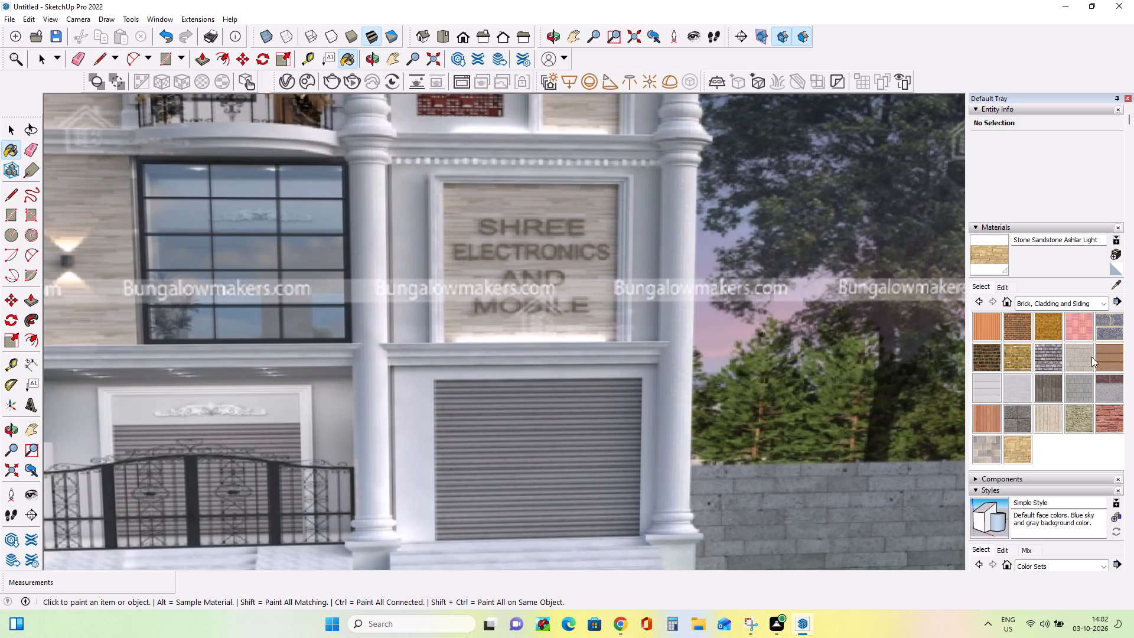
{"action": "left_click", "coordinate": [1076, 356]}
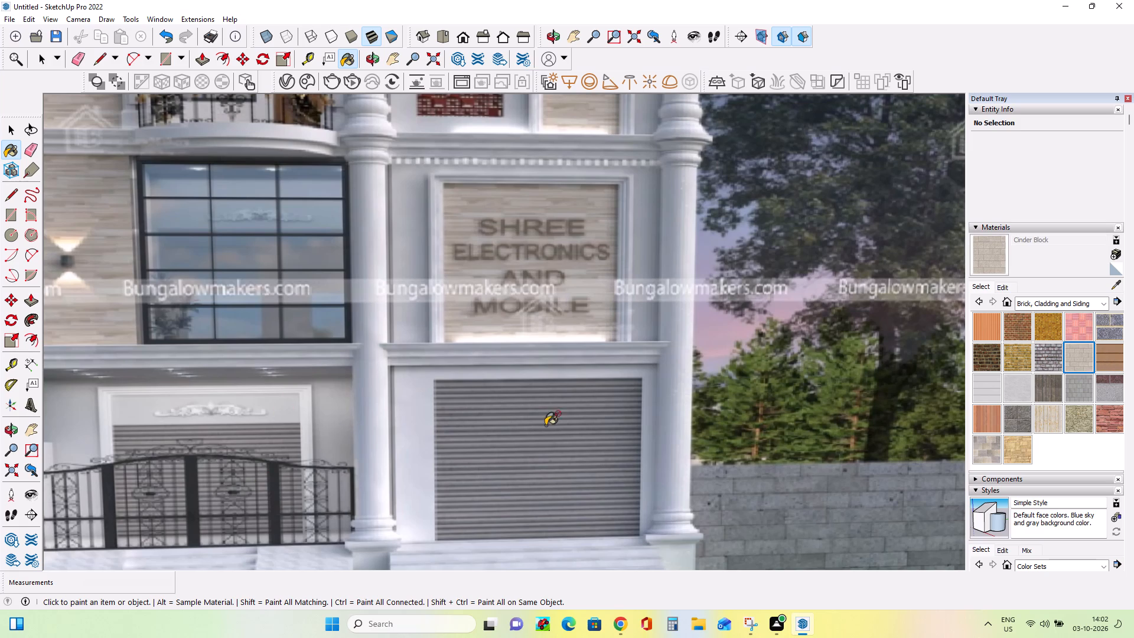
{"action": "scroll", "coordinate": [839, 405], "scroll_direction": "down", "scroll_amount": 4}
{"action": "scroll", "coordinate": [782, 409], "scroll_direction": "down", "scroll_amount": 4}
{"action": "scroll", "coordinate": [436, 542], "scroll_direction": "down", "scroll_amount": 5}
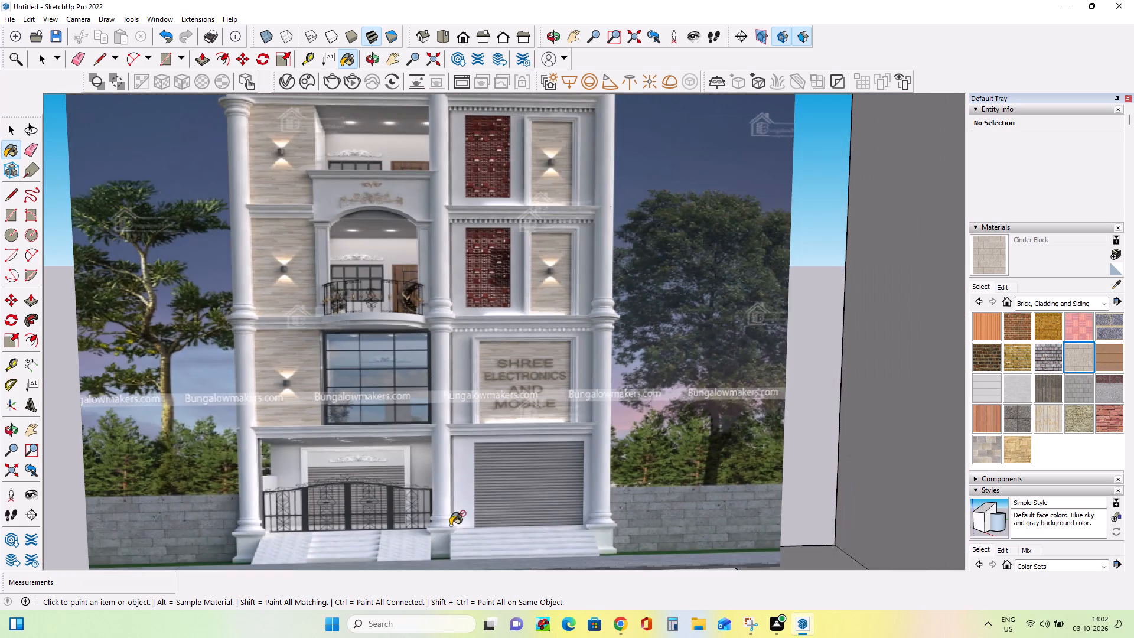
{"action": "scroll", "coordinate": [471, 510], "scroll_direction": "down", "scroll_amount": 8}
{"action": "scroll", "coordinate": [664, 453], "scroll_direction": "down", "scroll_amount": 8}
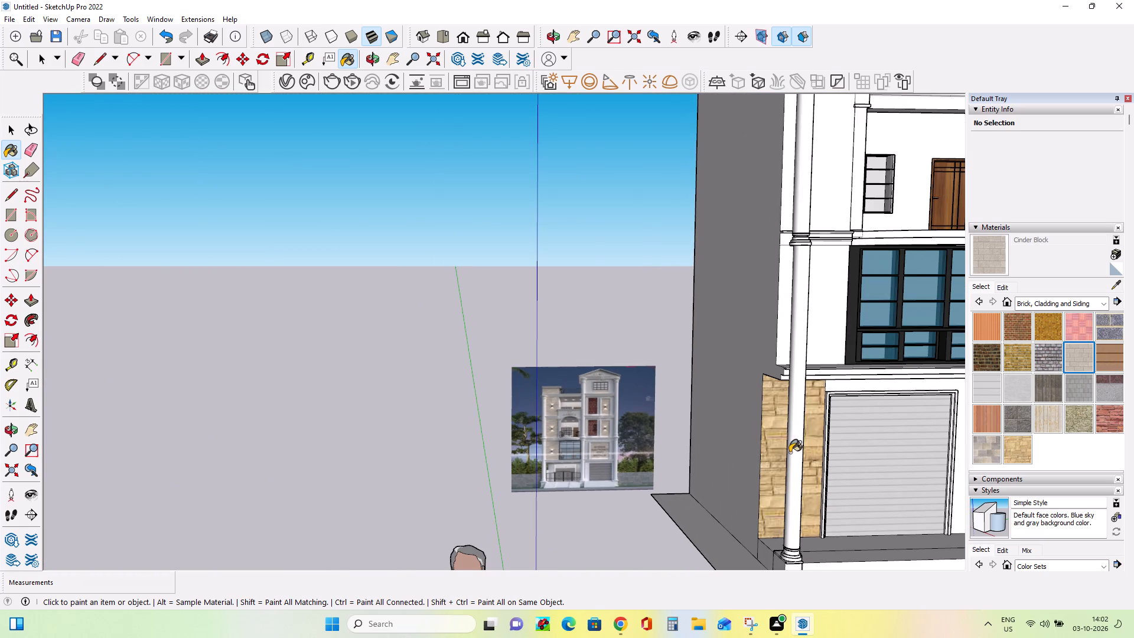
{"action": "left_click", "coordinate": [798, 452]}
Compare the painted wall strip's texture with the stone cladding around the wall lights in the reference photo.
{"action": "middle_click_drag", "start_coordinate": [809, 464], "coordinate": [627, 398]}
{"action": "scroll", "coordinate": [850, 478], "scroll_direction": "up", "scroll_amount": 15}
{"action": "scroll", "coordinate": [850, 478], "scroll_direction": "down", "scroll_amount": 4}
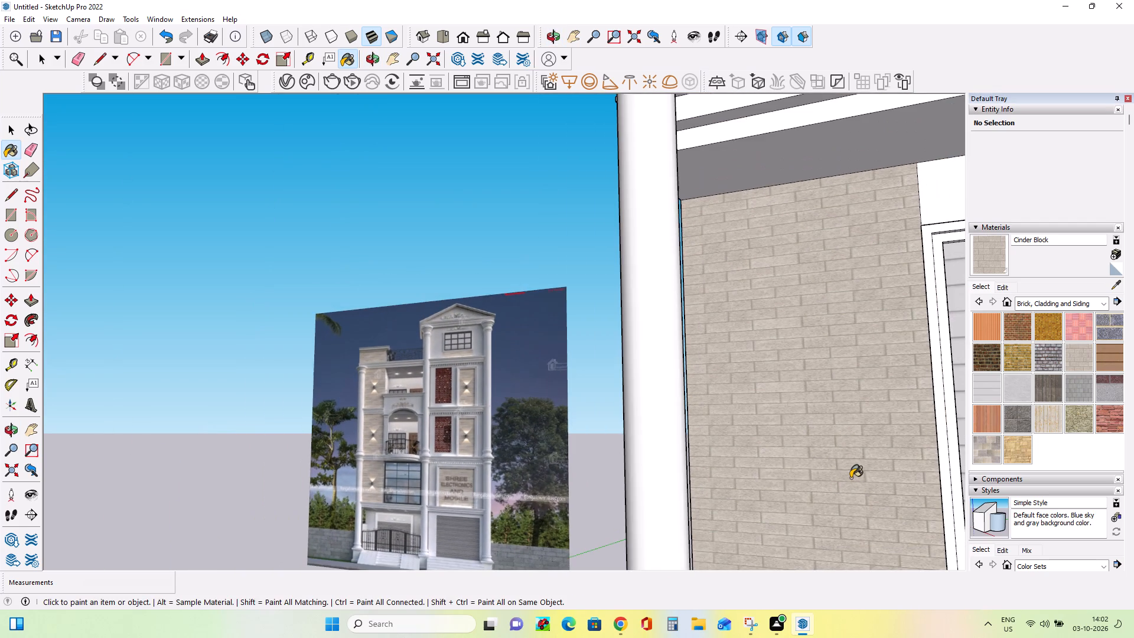
{"action": "scroll", "coordinate": [850, 478], "scroll_direction": "down", "scroll_amount": 1}
{"action": "scroll", "coordinate": [388, 493], "scroll_direction": "up", "scroll_amount": 20}
{"action": "scroll", "coordinate": [388, 493], "scroll_direction": "up", "scroll_amount": 3}
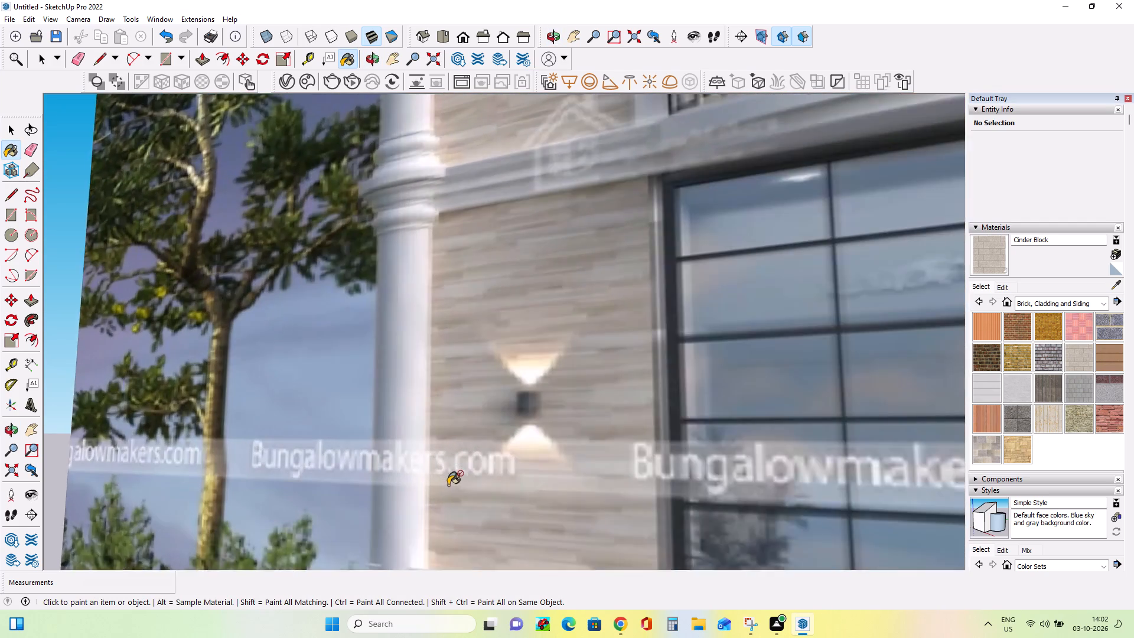
{"action": "scroll", "coordinate": [449, 484], "scroll_direction": "up", "scroll_amount": 5}
{"action": "scroll", "coordinate": [458, 486], "scroll_direction": "down", "scroll_amount": 19}
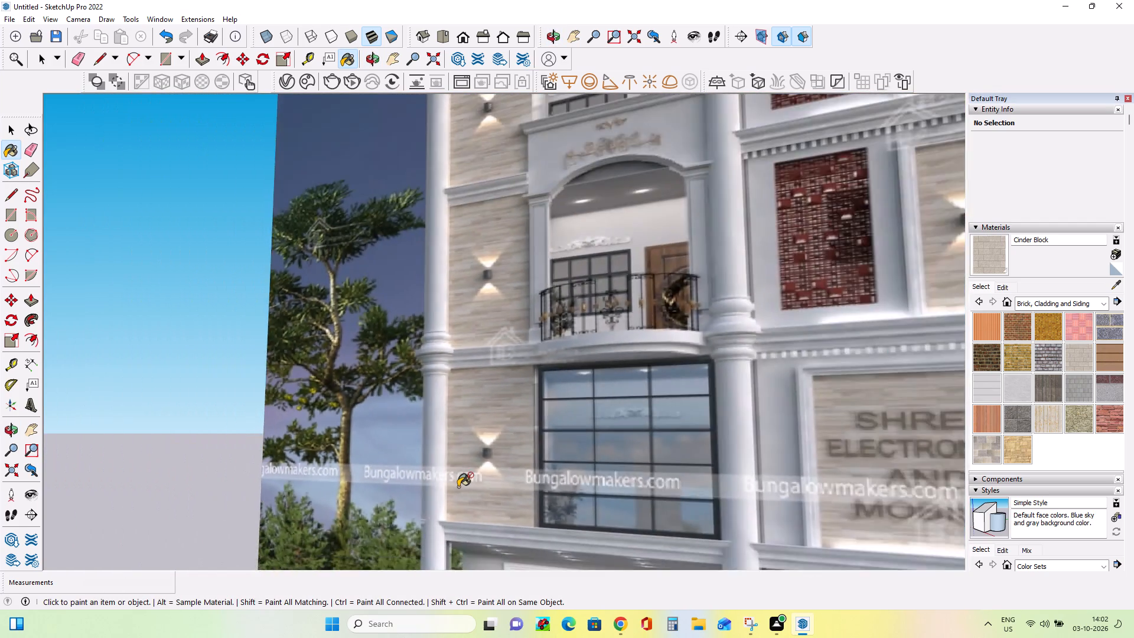
Paint the wall strip beside the large first-floor window and the framed panel above the right shutter with Cinder Block.
{"action": "scroll", "coordinate": [460, 486], "scroll_direction": "down", "scroll_amount": 20}
{"action": "scroll", "coordinate": [460, 486], "scroll_direction": "down", "scroll_amount": 1}
{"action": "middle_click_drag", "start_coordinate": [558, 474], "coordinate": [611, 510]}
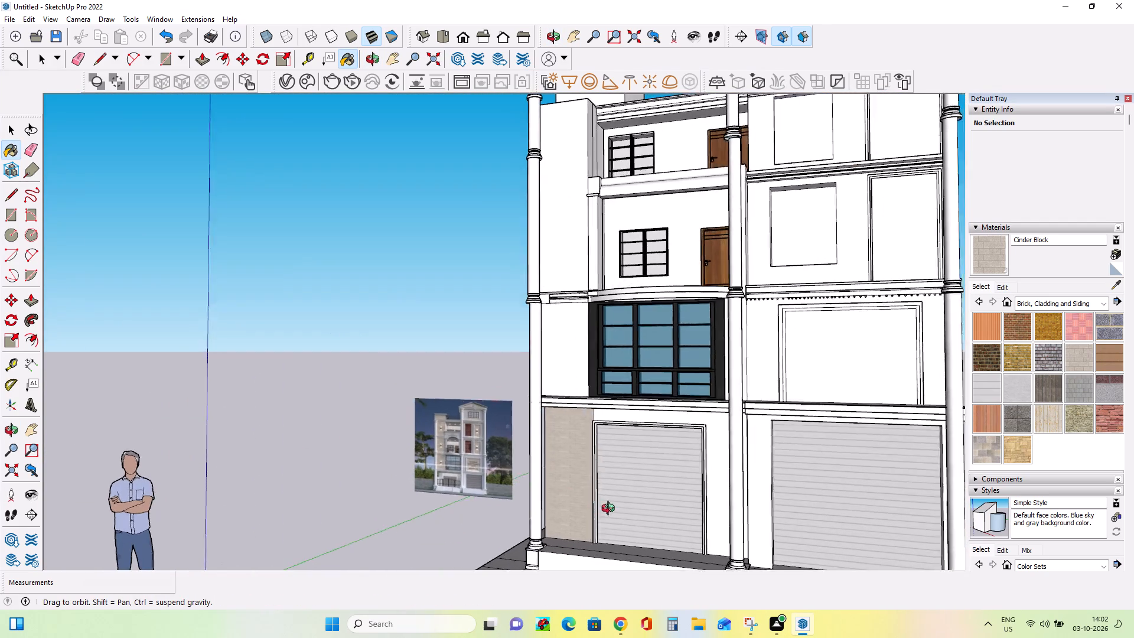
{"action": "middle_click_drag", "start_coordinate": [611, 510], "coordinate": [689, 496]}
{"action": "left_click", "coordinate": [554, 364]}
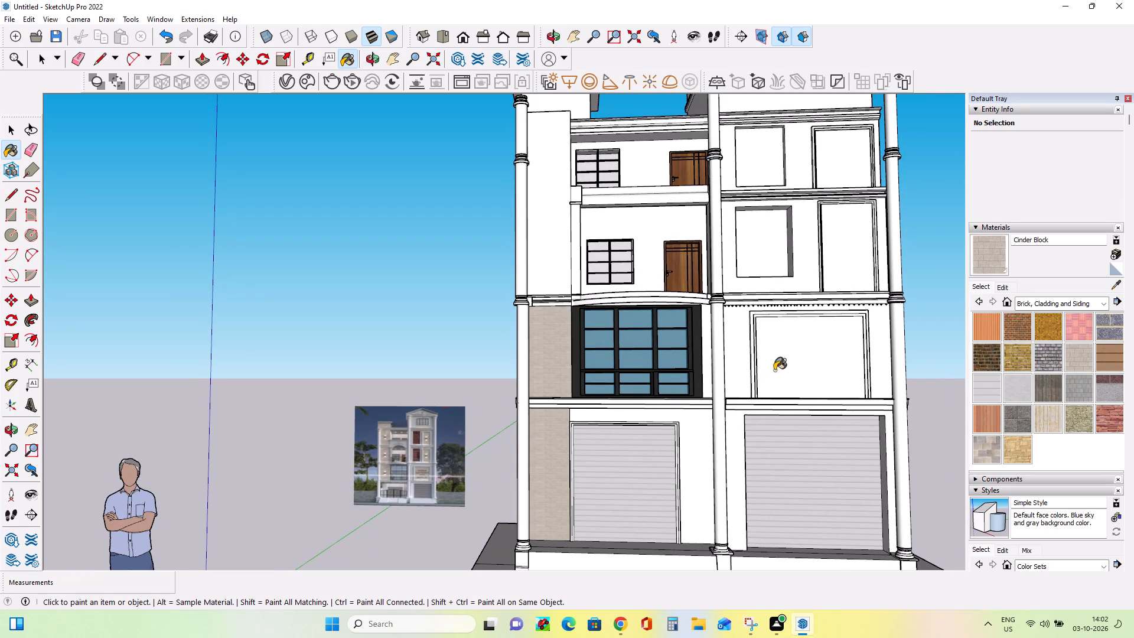
{"action": "left_click", "coordinate": [822, 357]}
Check the reference photo and paint the two tall framed panels on the right bay's upper floors with Cinder Block.
{"action": "scroll", "coordinate": [427, 475], "scroll_direction": "up", "scroll_amount": 4}
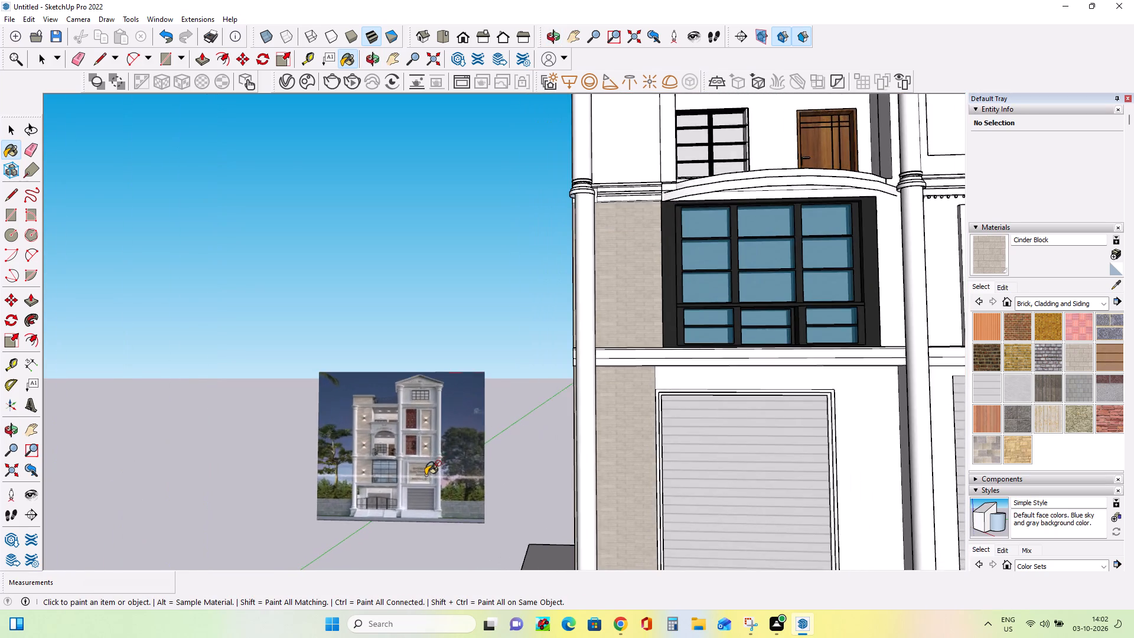
{"action": "scroll", "coordinate": [460, 432], "scroll_direction": "down", "scroll_amount": 3}
{"action": "scroll", "coordinate": [563, 403], "scroll_direction": "down", "scroll_amount": 4}
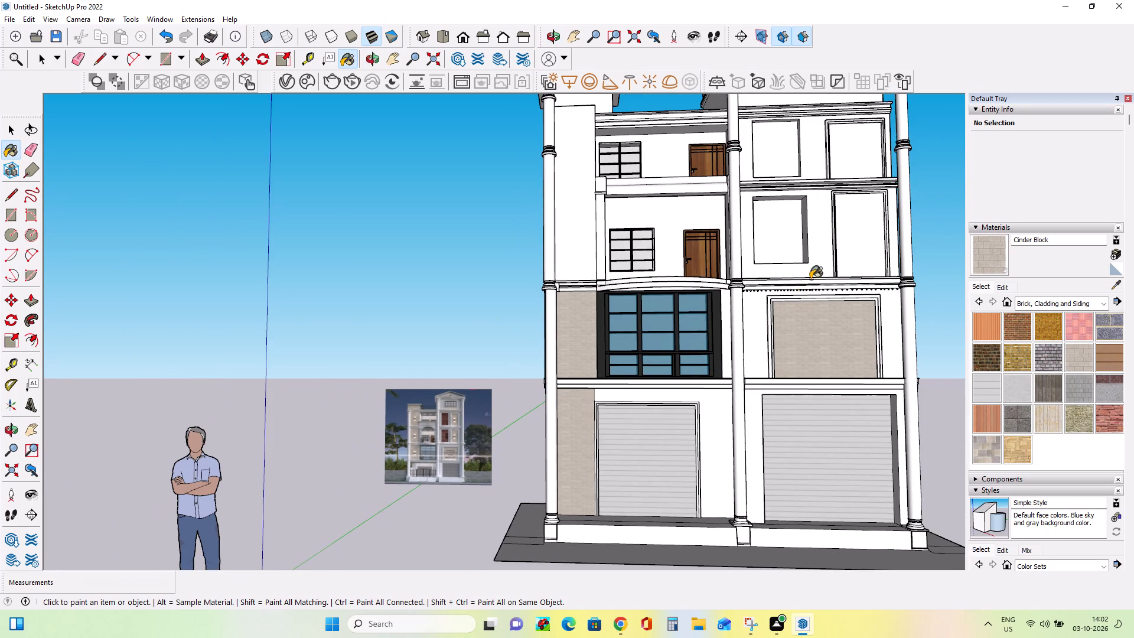
{"action": "left_click", "coordinate": [810, 279]}
{"action": "left_click", "coordinate": [804, 194]}
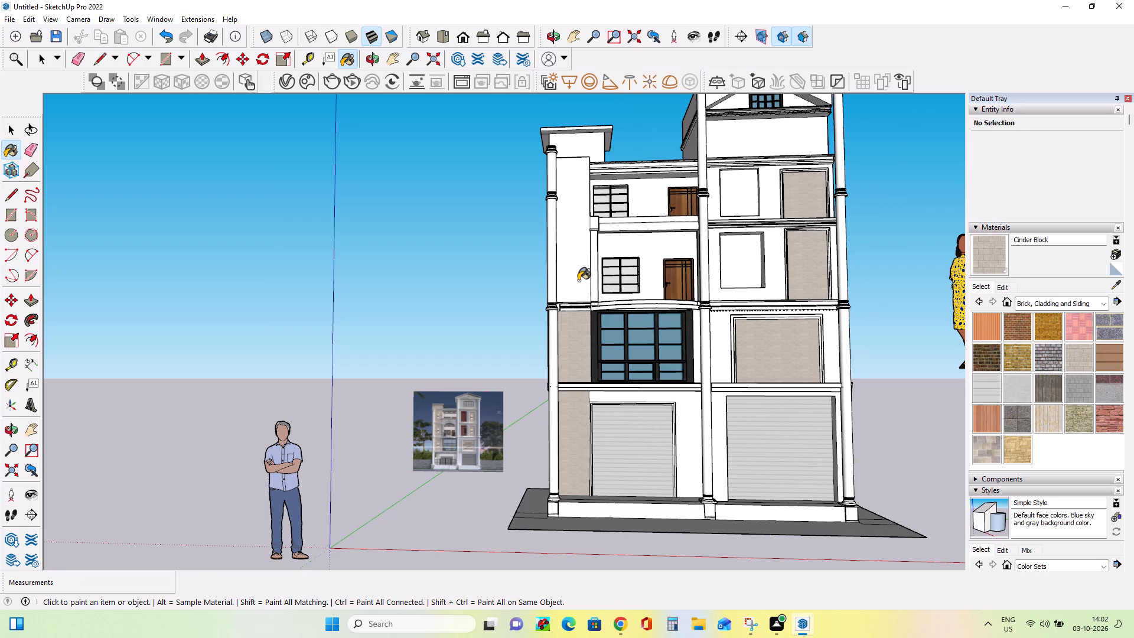
Paint the upper-floor wall strip on the facade's left edge and the front of the rooftop block above it with Cinder Block.
{"action": "left_click", "coordinate": [578, 280]}
{"action": "middle_click_drag", "start_coordinate": [585, 321], "coordinate": [586, 323]}
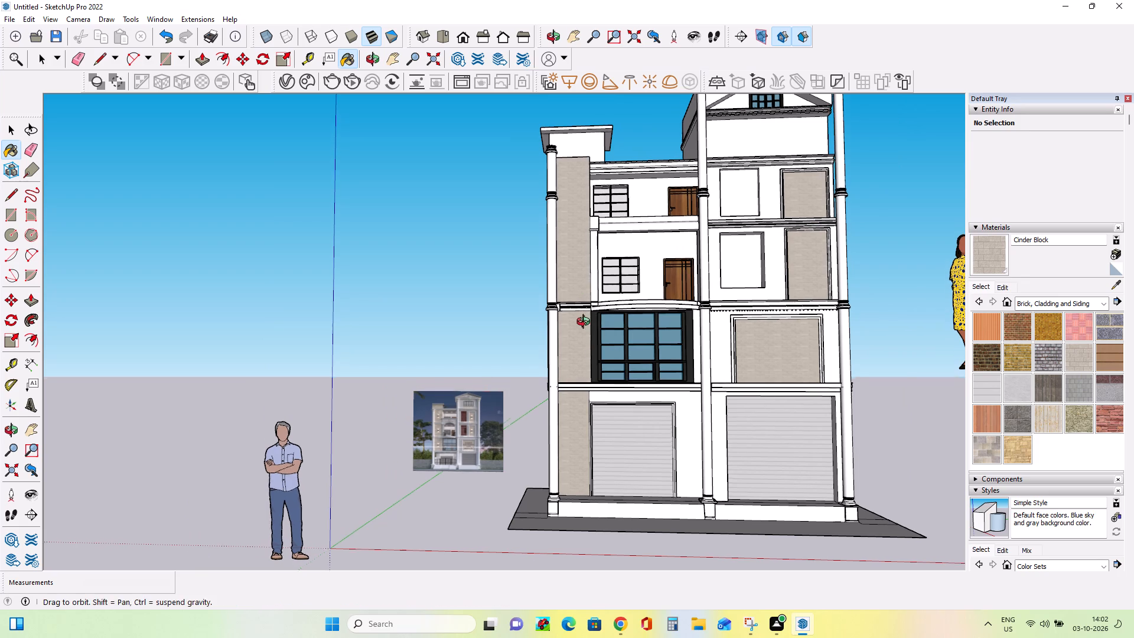
{"action": "middle_click_drag", "start_coordinate": [586, 323], "coordinate": [616, 366]}
{"action": "scroll", "coordinate": [435, 405], "scroll_direction": "up", "scroll_amount": 18}
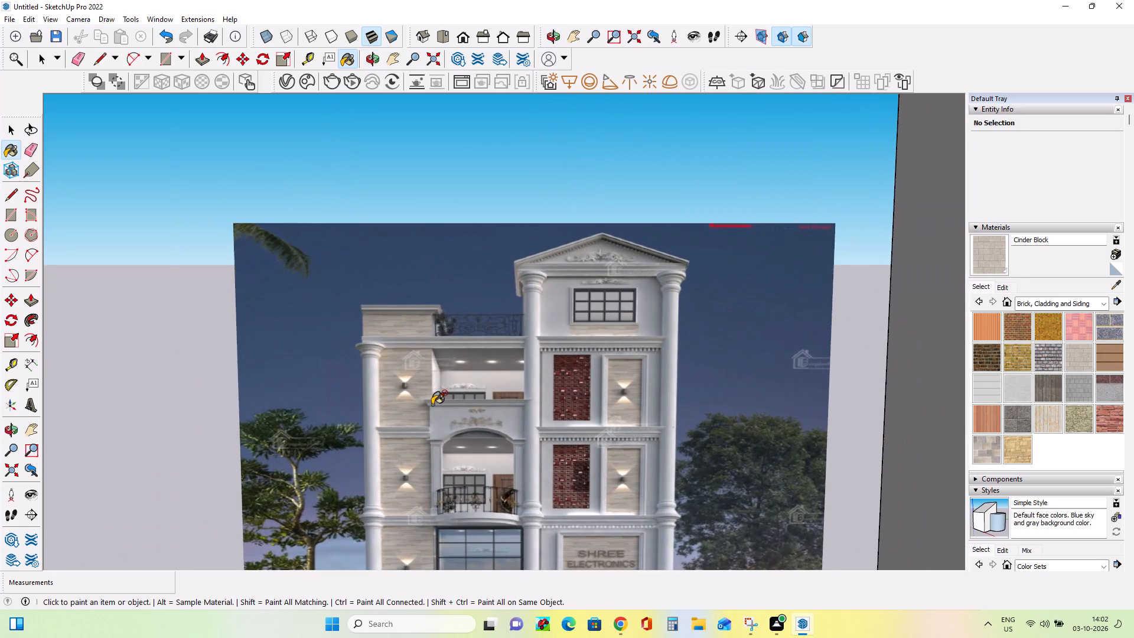
{"action": "scroll", "coordinate": [434, 404], "scroll_direction": "down", "scroll_amount": 5}
{"action": "scroll", "coordinate": [434, 404], "scroll_direction": "up", "scroll_amount": 3}
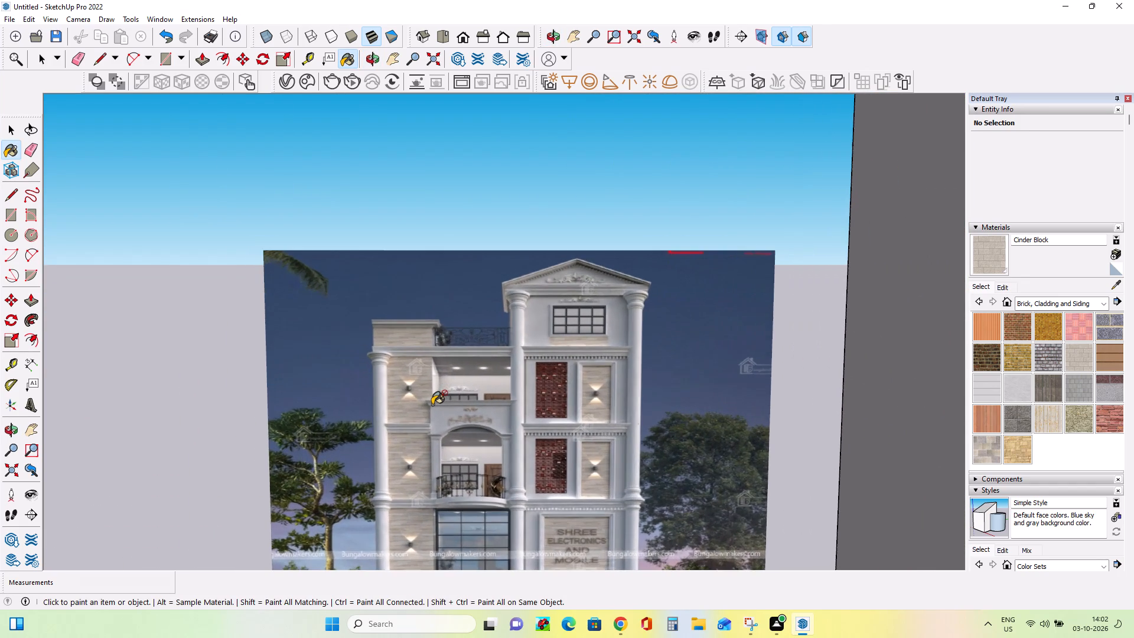
{"action": "scroll", "coordinate": [434, 404], "scroll_direction": "down", "scroll_amount": 5}
{"action": "scroll", "coordinate": [434, 404], "scroll_direction": "down", "scroll_amount": 19}
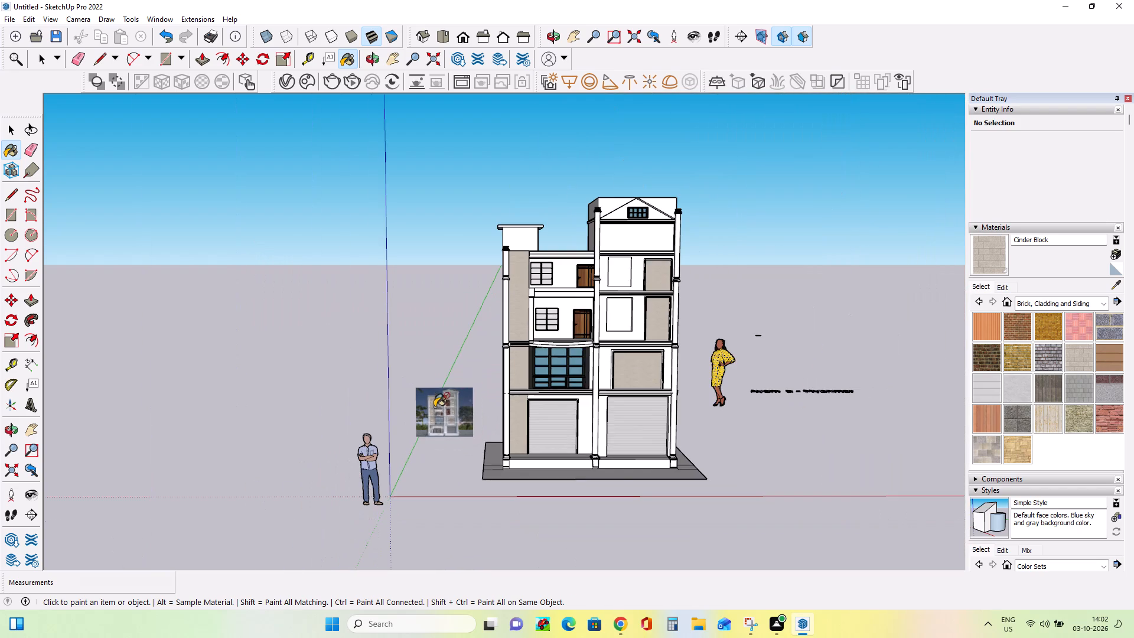
{"action": "scroll", "coordinate": [512, 255], "scroll_direction": "up", "scroll_amount": 8}
{"action": "left_click", "coordinate": [512, 255]}
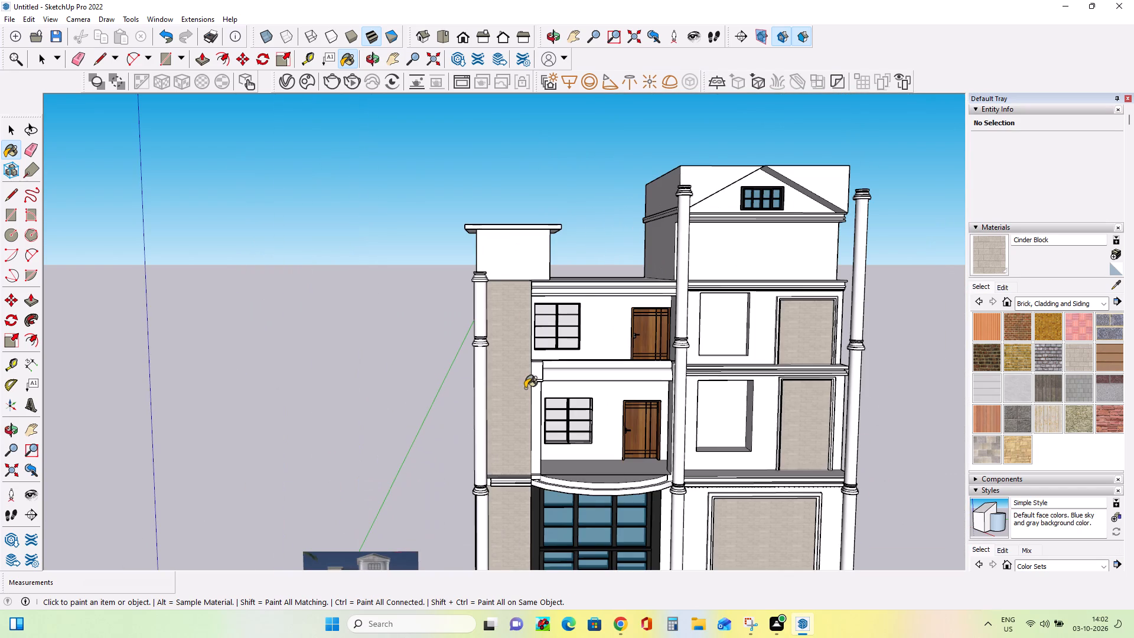
Compare the painted facade with the reference photo, focusing on the right bay's panels, top storey and gable window.
{"action": "scroll", "coordinate": [524, 389], "scroll_direction": "down", "scroll_amount": 8}
{"action": "scroll", "coordinate": [640, 502], "scroll_direction": "down", "scroll_amount": 4}
{"action": "scroll", "coordinate": [653, 551], "scroll_direction": "up", "scroll_amount": 2}
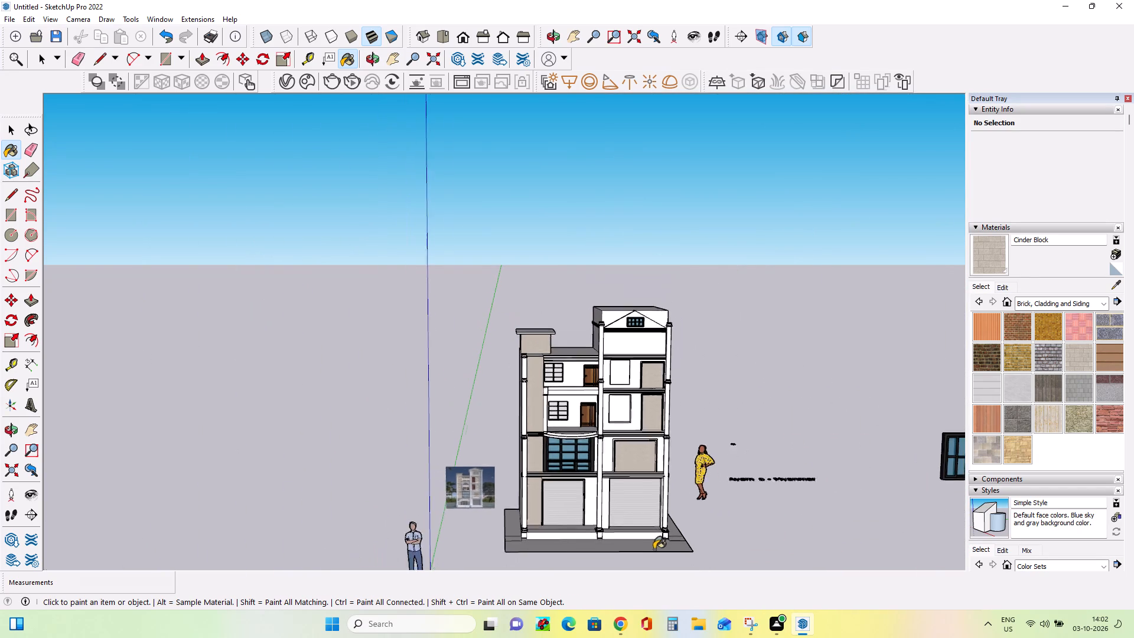
{"action": "scroll", "coordinate": [654, 549], "scroll_direction": "up", "scroll_amount": 4}
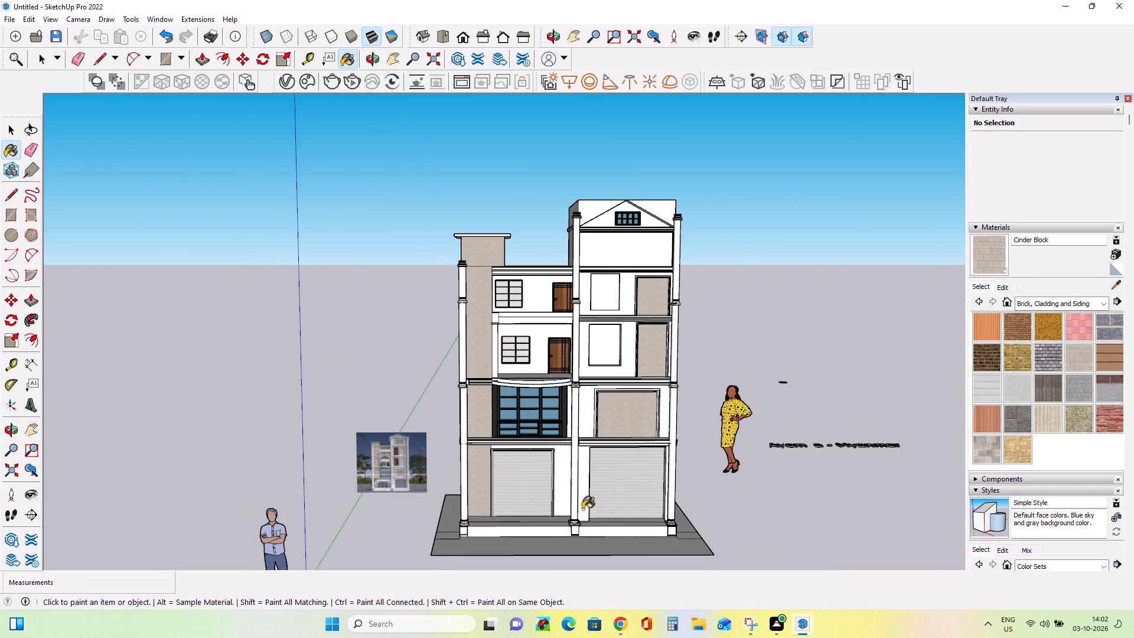
{"action": "scroll", "coordinate": [633, 479], "scroll_direction": "up", "scroll_amount": 2}
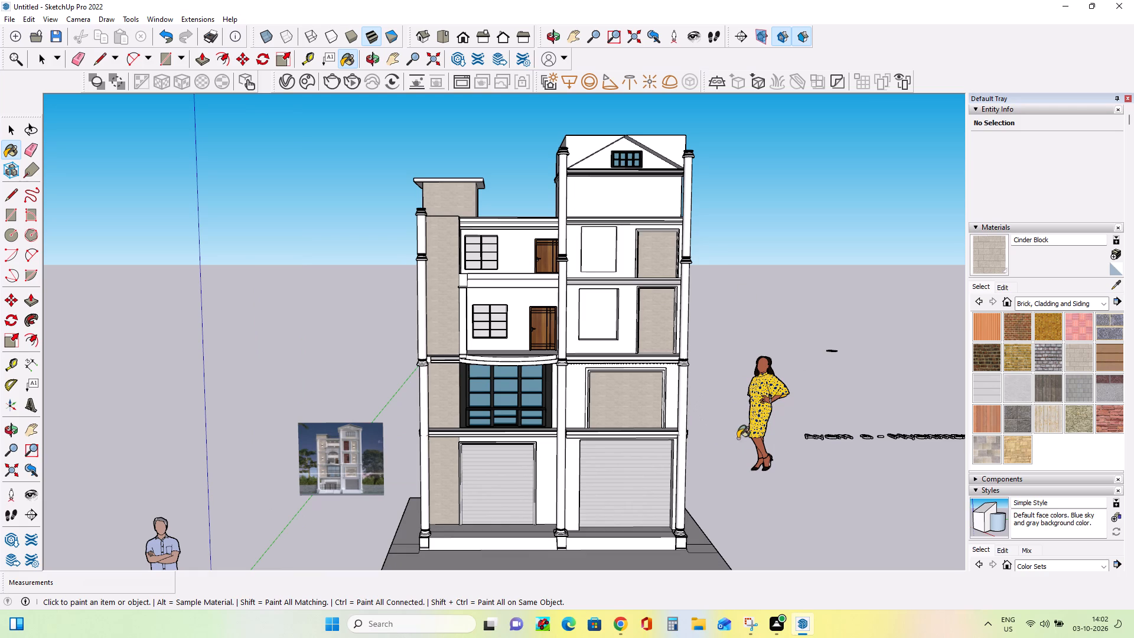
{"action": "scroll", "coordinate": [372, 493], "scroll_direction": "up", "scroll_amount": 18}
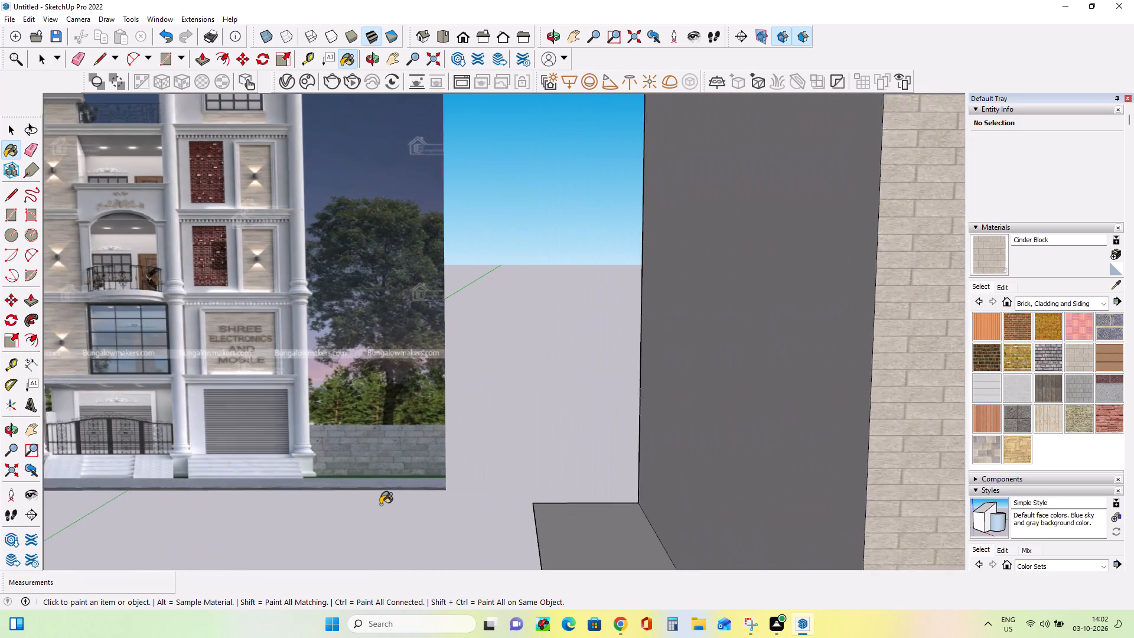
{"action": "scroll", "coordinate": [380, 504], "scroll_direction": "up", "scroll_amount": 2}
{"action": "scroll", "coordinate": [380, 504], "scroll_direction": "down", "scroll_amount": 5}
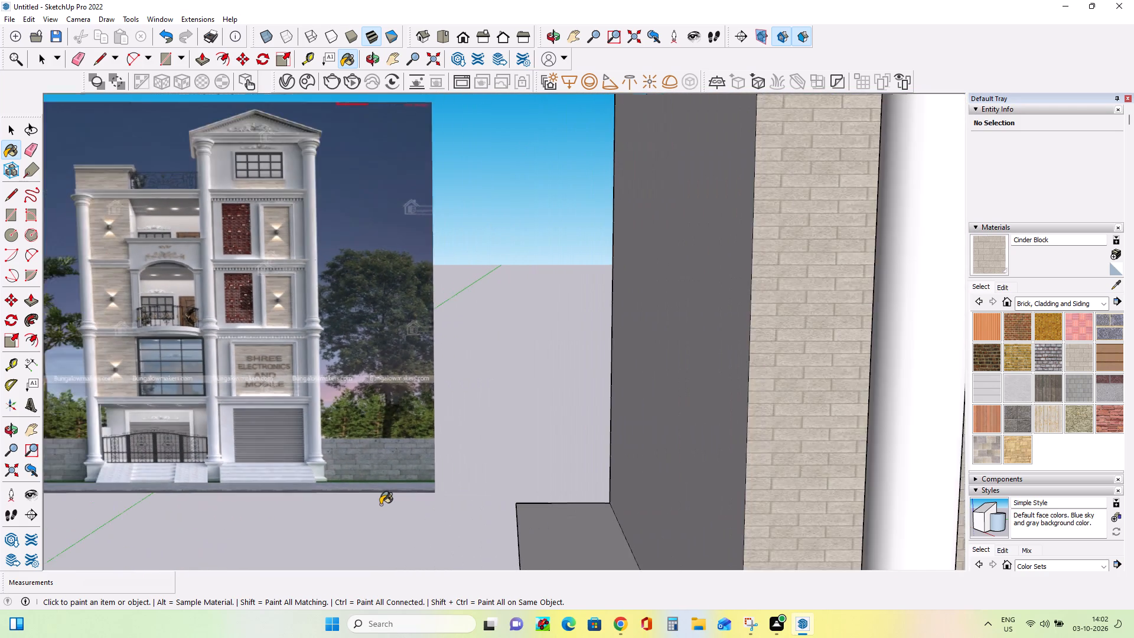
{"action": "scroll", "coordinate": [380, 504], "scroll_direction": "down", "scroll_amount": 20}
{"action": "scroll", "coordinate": [380, 504], "scroll_direction": "down", "scroll_amount": 7}
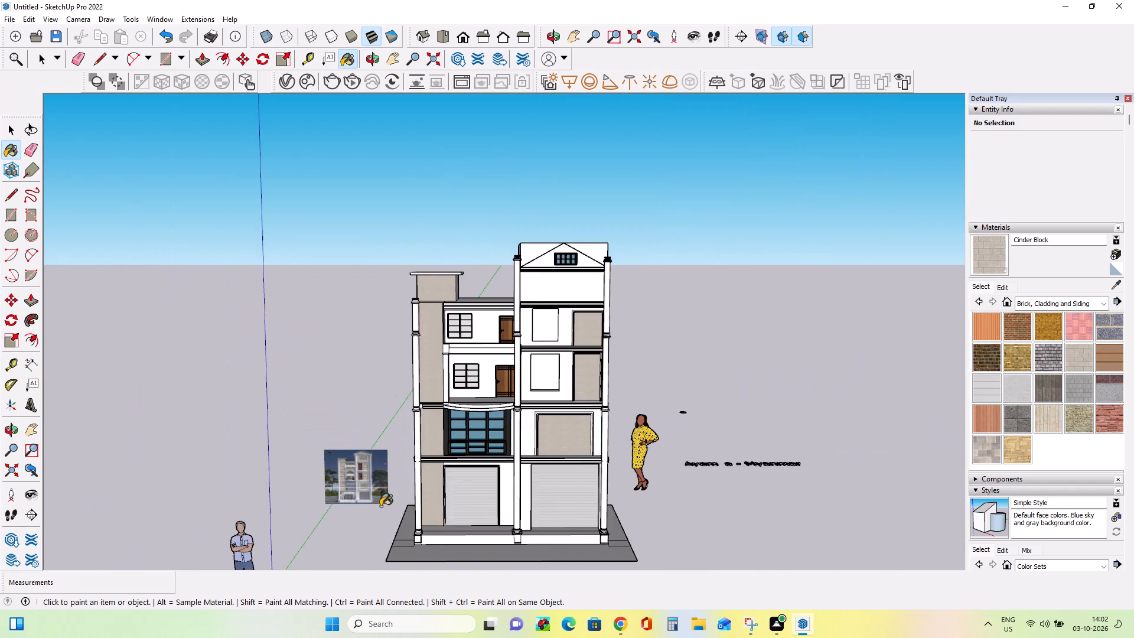
{"action": "scroll", "coordinate": [380, 506], "scroll_direction": "down", "scroll_amount": 5}
{"action": "scroll", "coordinate": [539, 519], "scroll_direction": "up", "scroll_amount": 4}
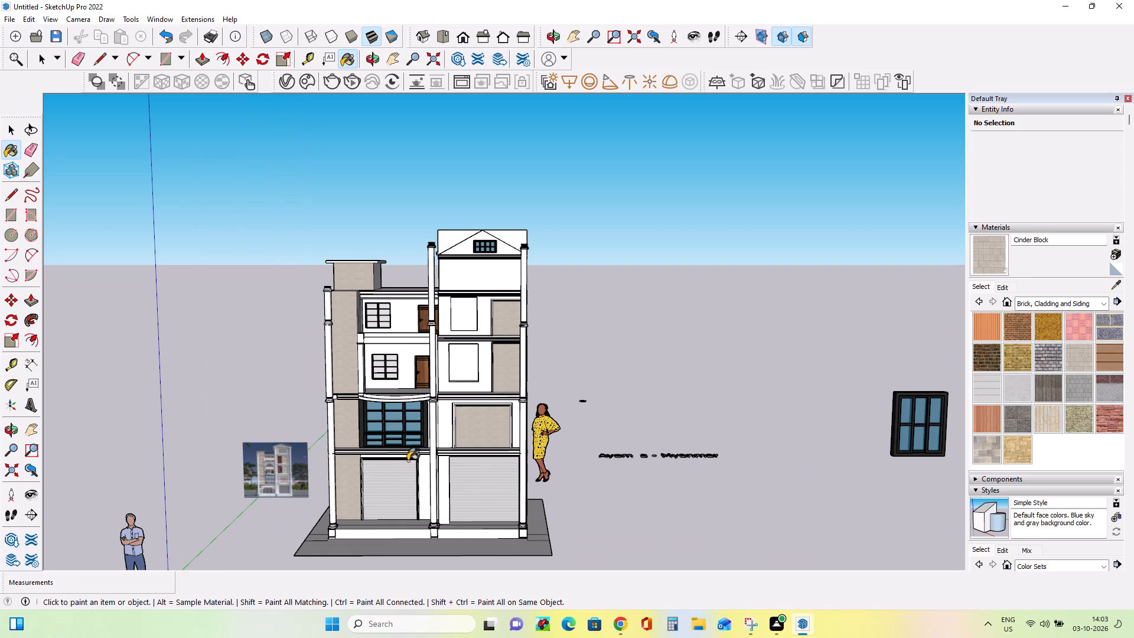
{"action": "scroll", "coordinate": [415, 499], "scroll_direction": "up", "scroll_amount": 2}
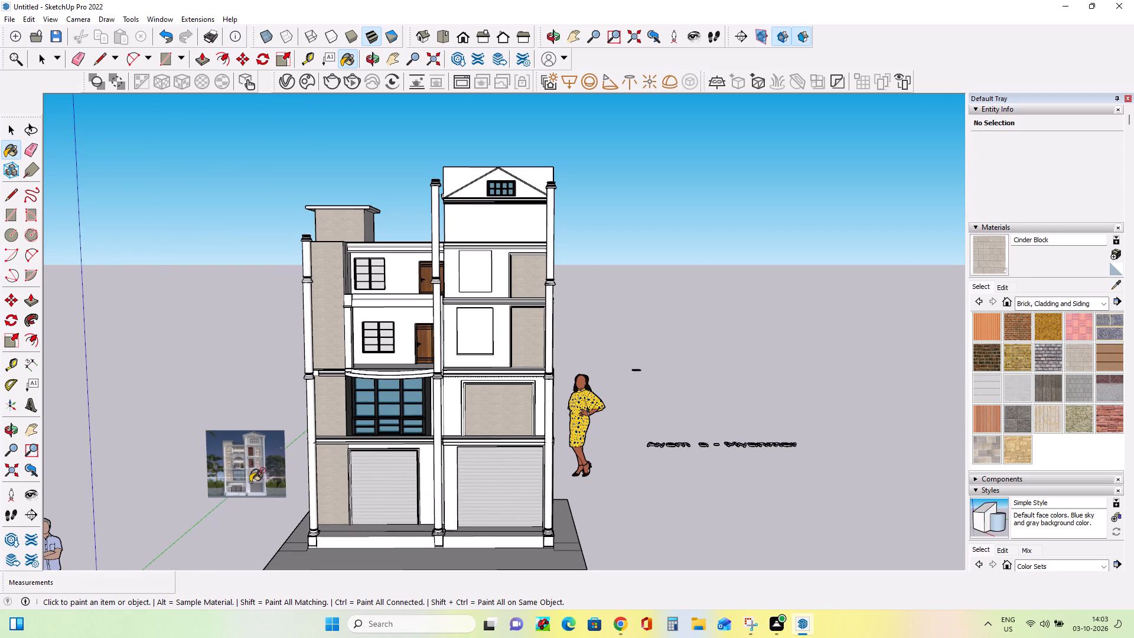
{"action": "scroll", "coordinate": [240, 458], "scroll_direction": "up", "scroll_amount": 15}
{"action": "scroll", "coordinate": [296, 419], "scroll_direction": "up", "scroll_amount": 5}
{"action": "scroll", "coordinate": [296, 419], "scroll_direction": "down", "scroll_amount": 2}
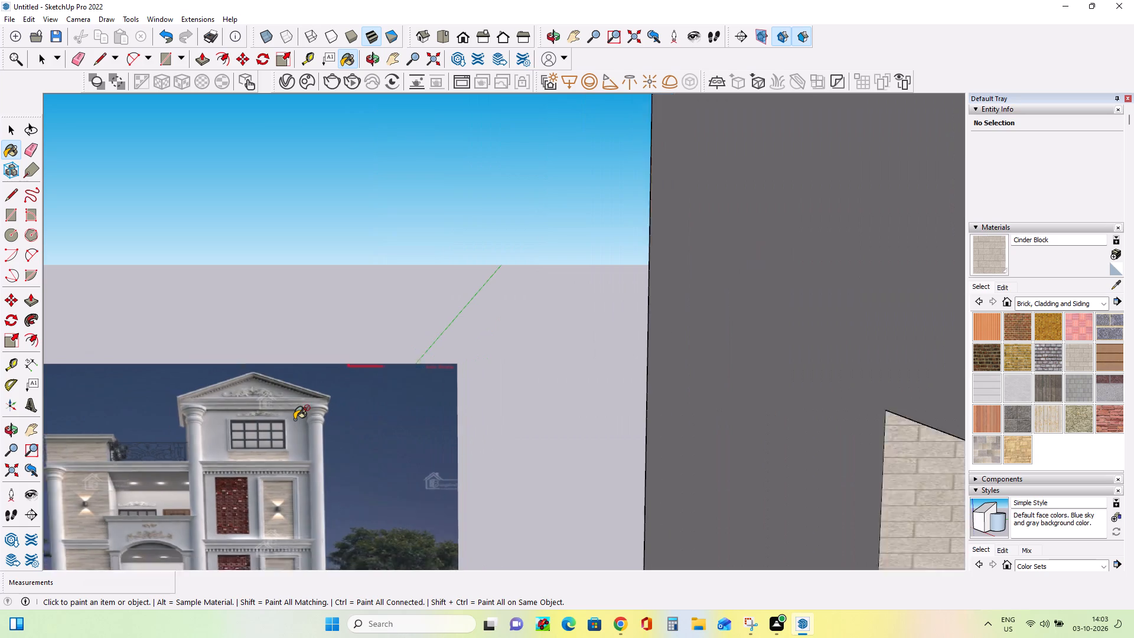
{"action": "scroll", "coordinate": [296, 419], "scroll_direction": "down", "scroll_amount": 20}
{"action": "scroll", "coordinate": [296, 419], "scroll_direction": "down", "scroll_amount": 5}
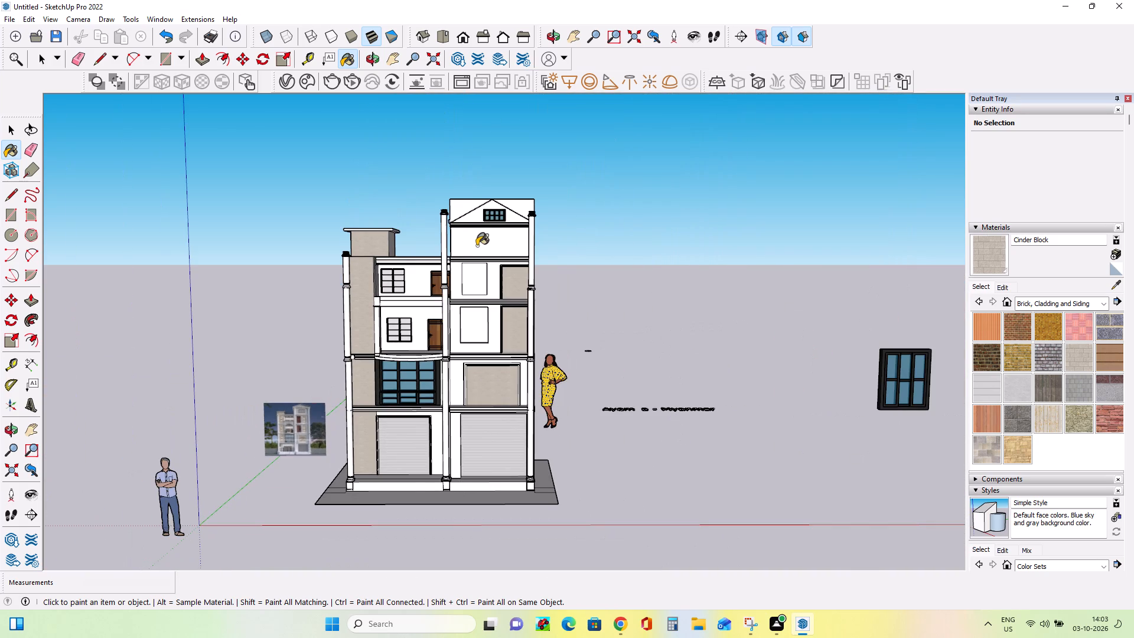
{"action": "scroll", "coordinate": [491, 245], "scroll_direction": "up", "scroll_amount": 8}
{"action": "scroll", "coordinate": [491, 245], "scroll_direction": "down", "scroll_amount": 5}
{"action": "scroll", "coordinate": [242, 488], "scroll_direction": "up", "scroll_amount": 5}
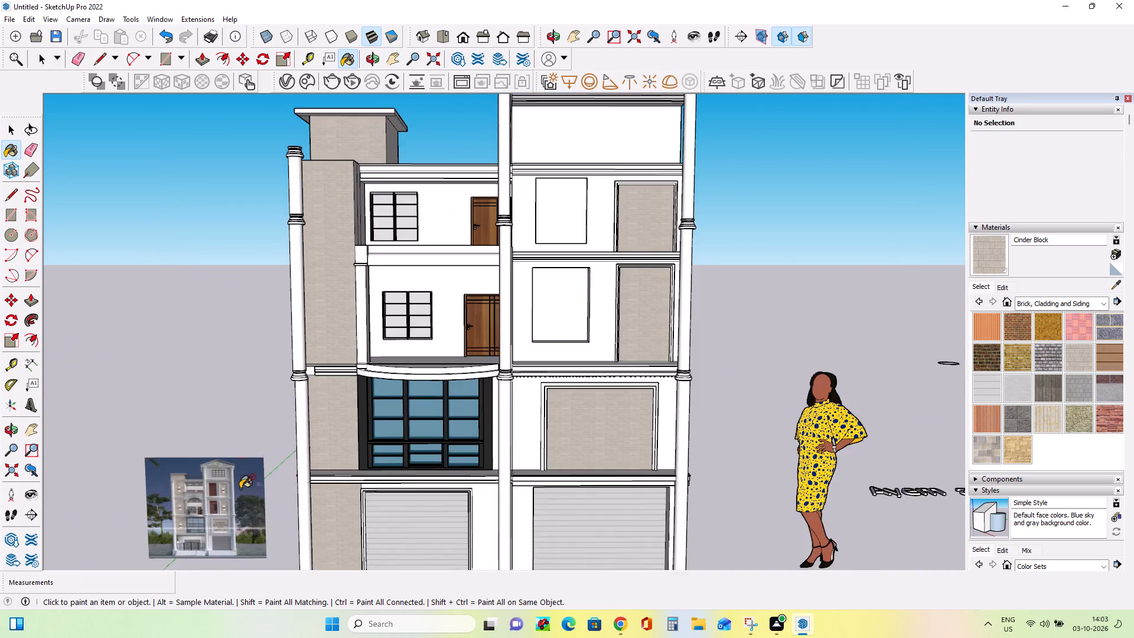
{"action": "scroll", "coordinate": [242, 488], "scroll_direction": "up", "scroll_amount": 10}
{"action": "scroll", "coordinate": [242, 488], "scroll_direction": "down", "scroll_amount": 16}
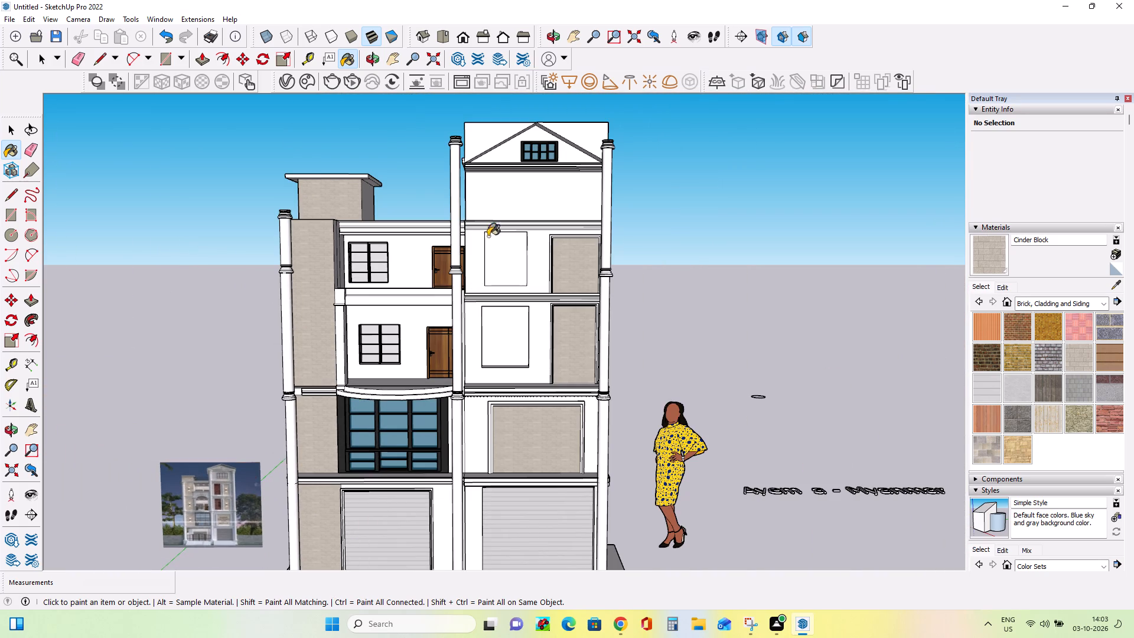
{"action": "scroll", "coordinate": [490, 229], "scroll_direction": "up", "scroll_amount": 13}
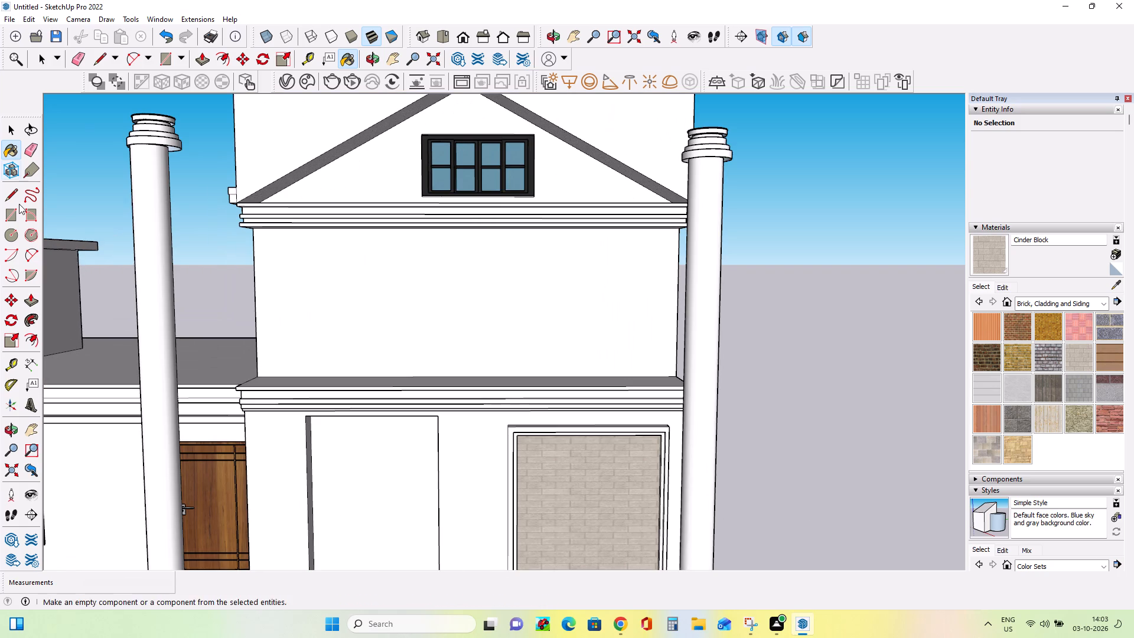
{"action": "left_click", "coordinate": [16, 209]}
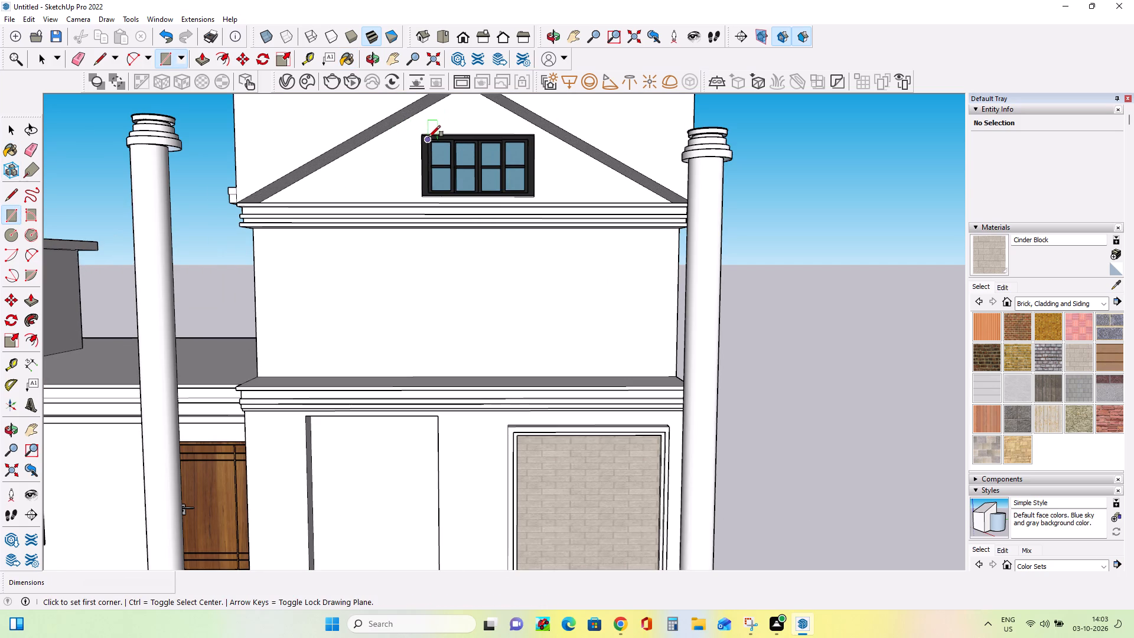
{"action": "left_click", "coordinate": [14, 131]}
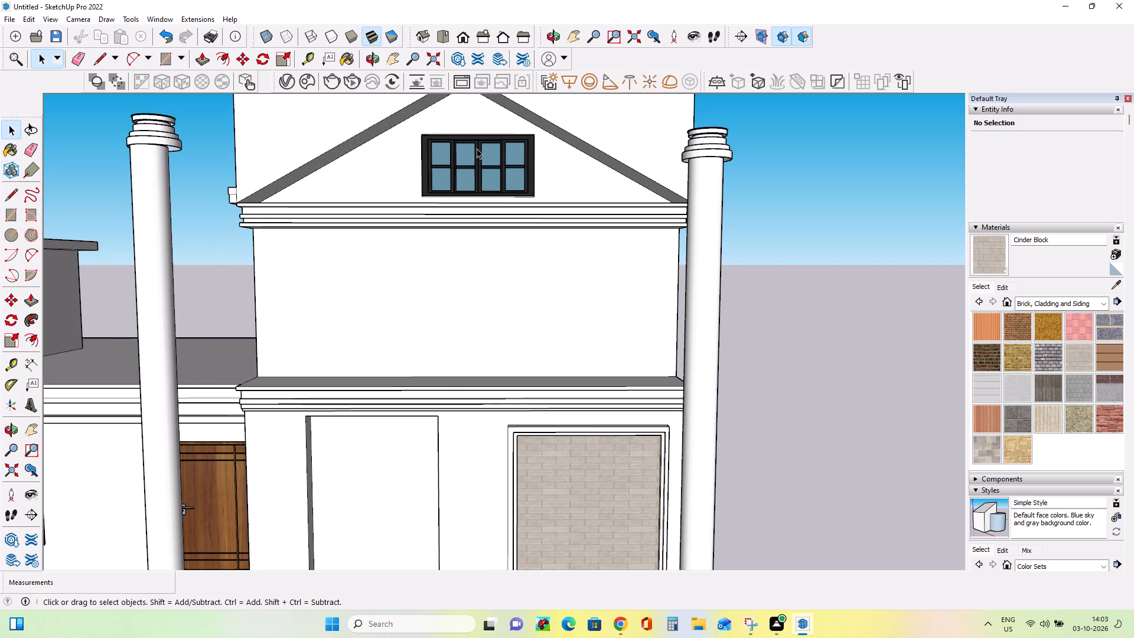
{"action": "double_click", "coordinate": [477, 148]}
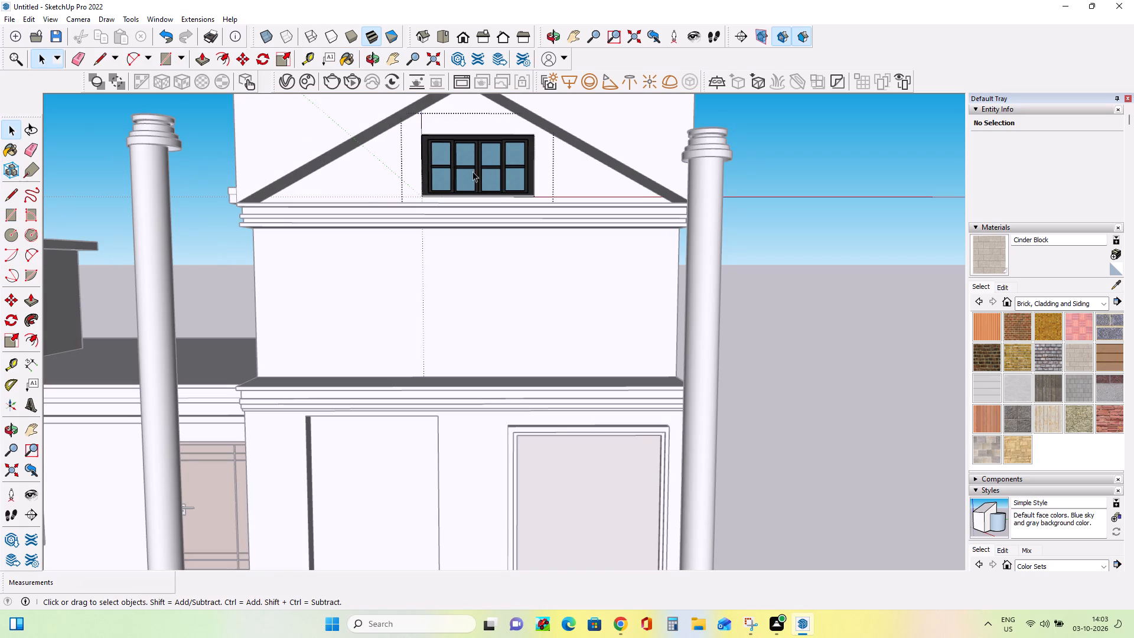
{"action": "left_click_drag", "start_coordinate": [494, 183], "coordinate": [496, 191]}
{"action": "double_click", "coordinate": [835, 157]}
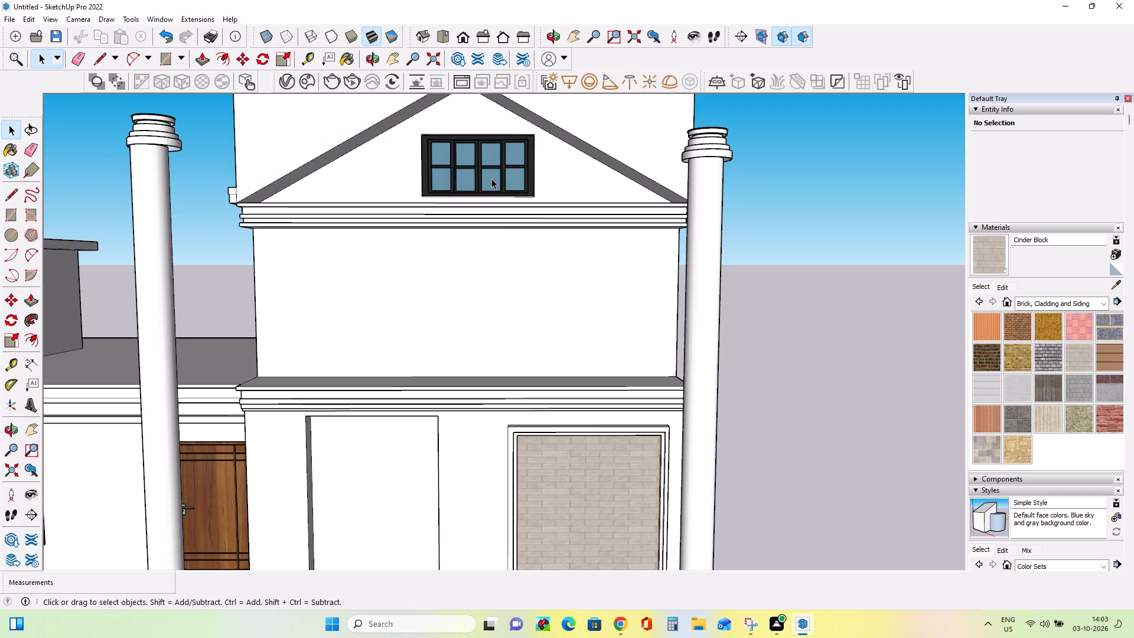
Move the gable window group out of its opening onto the blank top-storey wall below, near the left column.
{"action": "left_click", "coordinate": [491, 178]}
{"action": "left_click", "coordinate": [11, 310]}
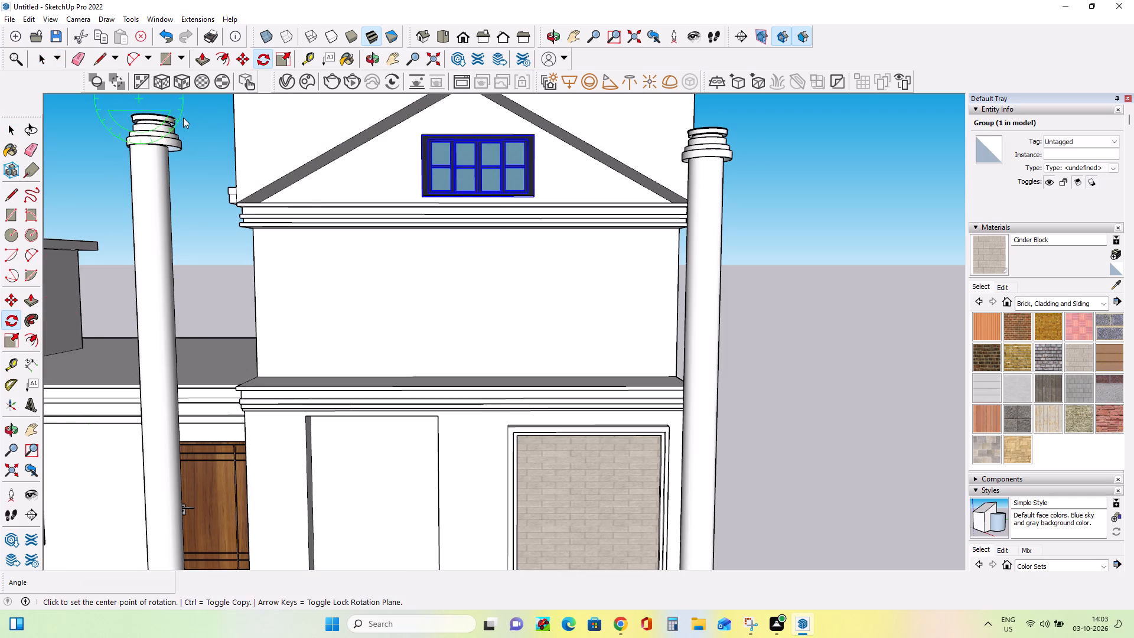
{"action": "left_click", "coordinate": [15, 308]}
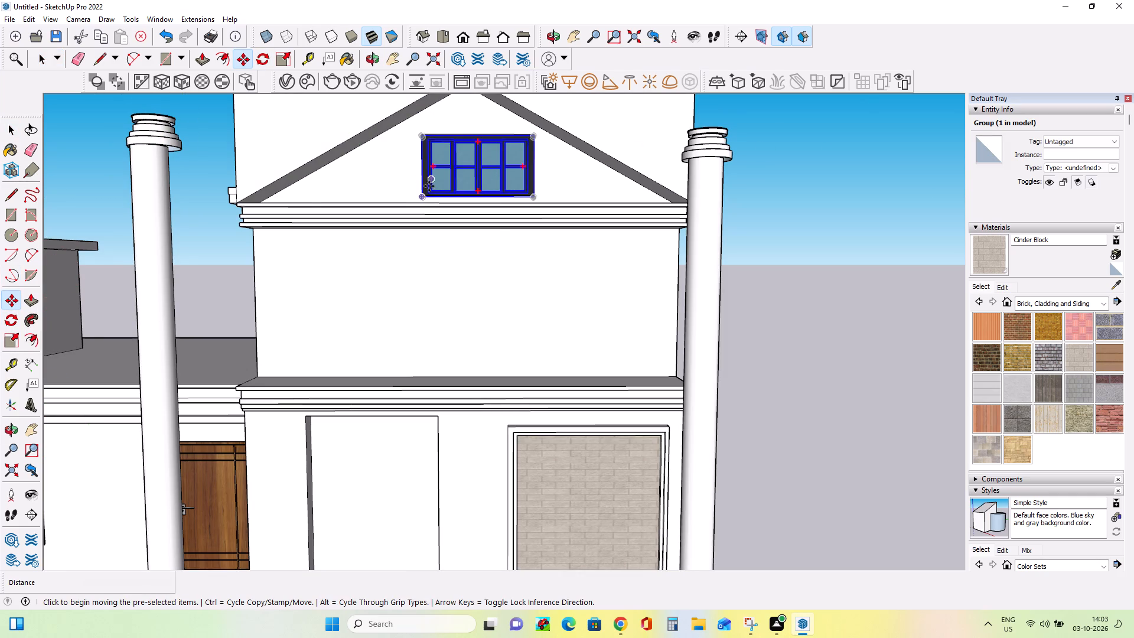
{"action": "left_click", "coordinate": [425, 196]}
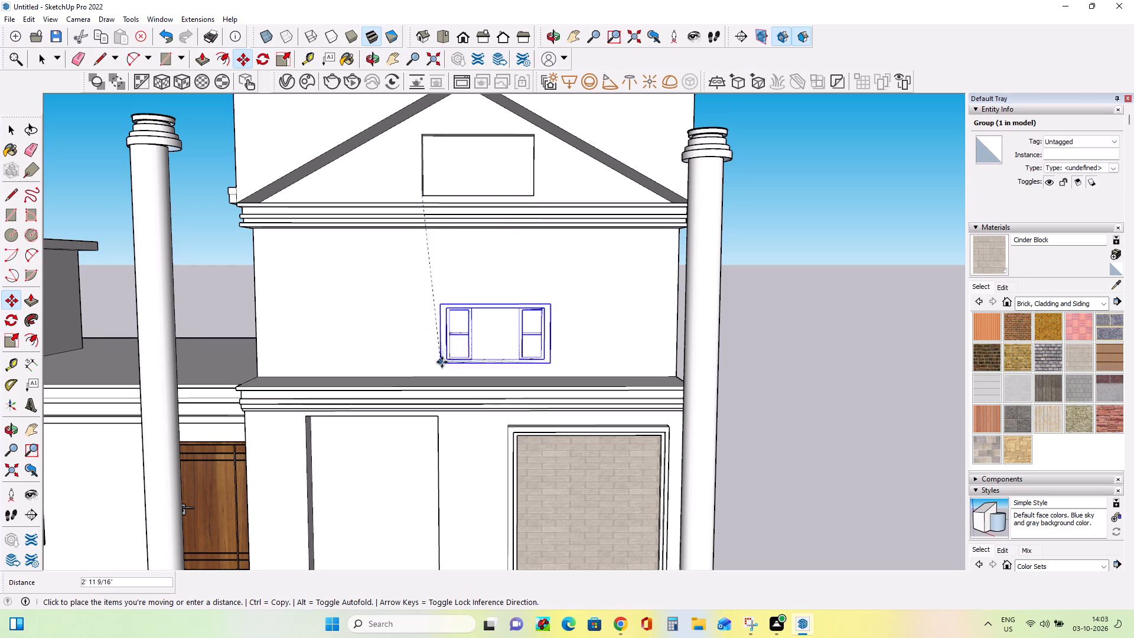
{"action": "left_click", "coordinate": [437, 346]}
{"action": "left_click", "coordinate": [426, 347]}
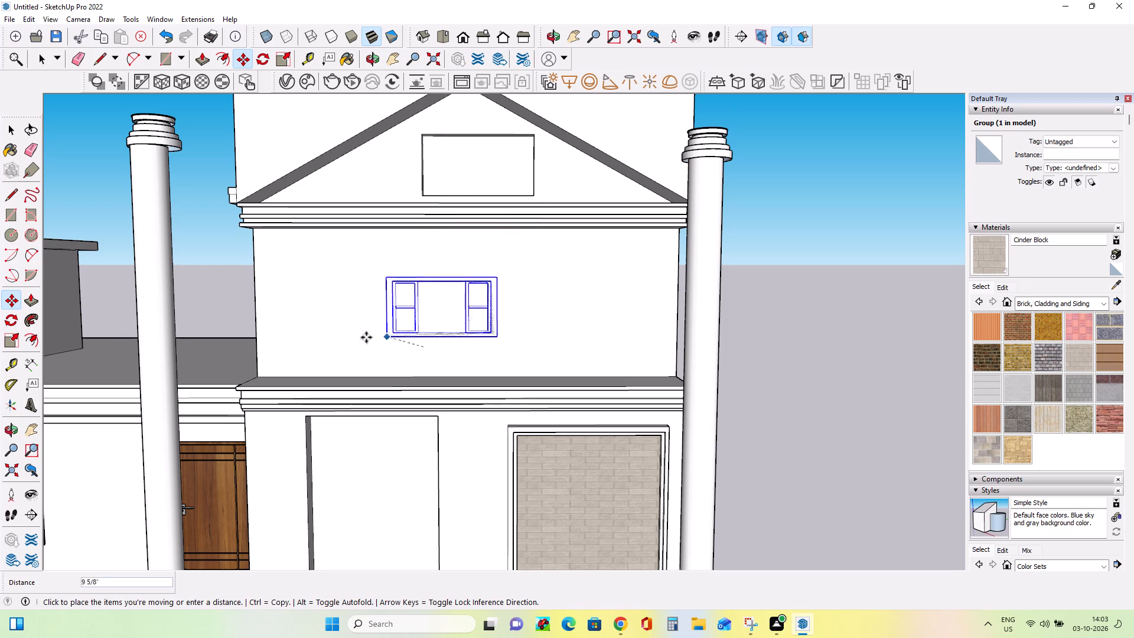
{"action": "left_click", "coordinate": [291, 347]}
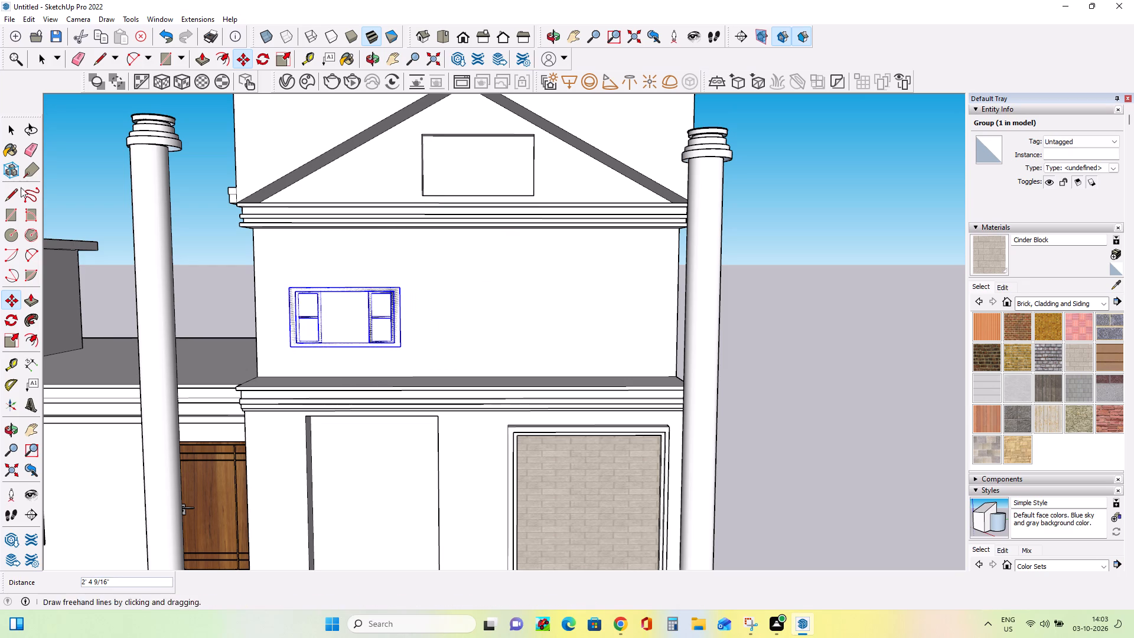
Draw a vertical line about 1' 3/4" long across the empty gable window opening to close it with faces.
{"action": "left_click", "coordinate": [7, 192]}
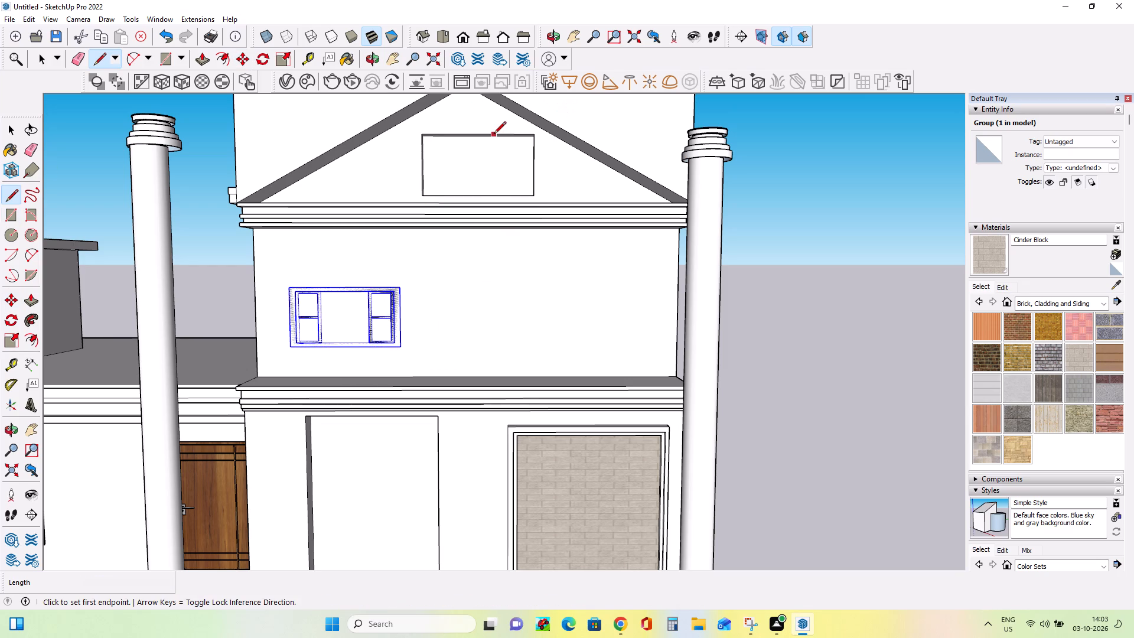
{"action": "left_click", "coordinate": [494, 135]}
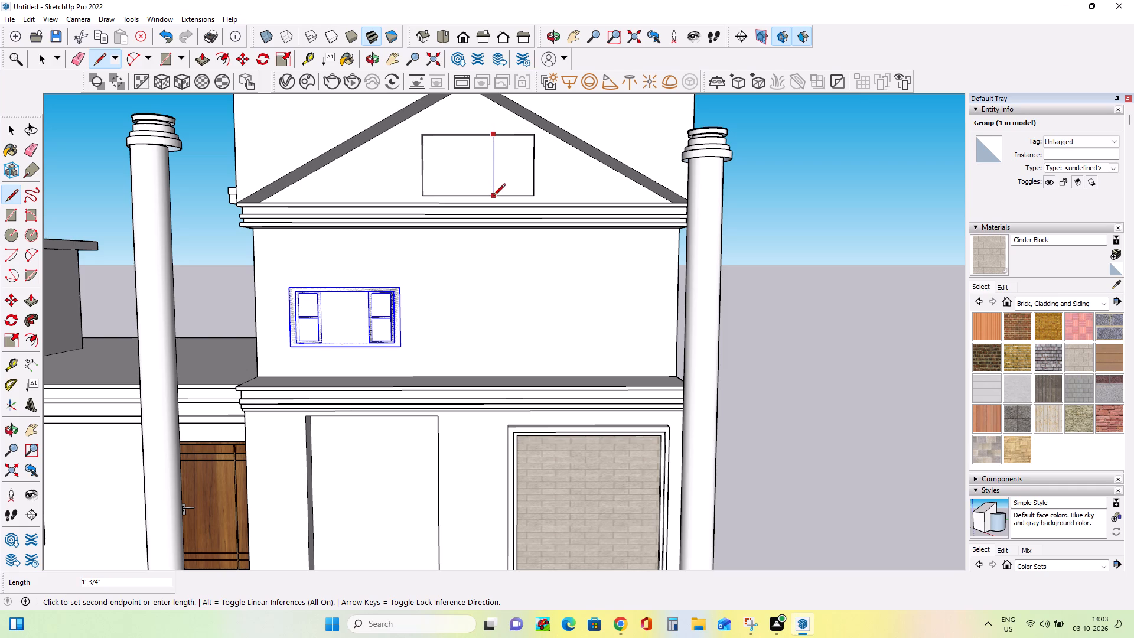
{"action": "left_click", "coordinate": [493, 197]}
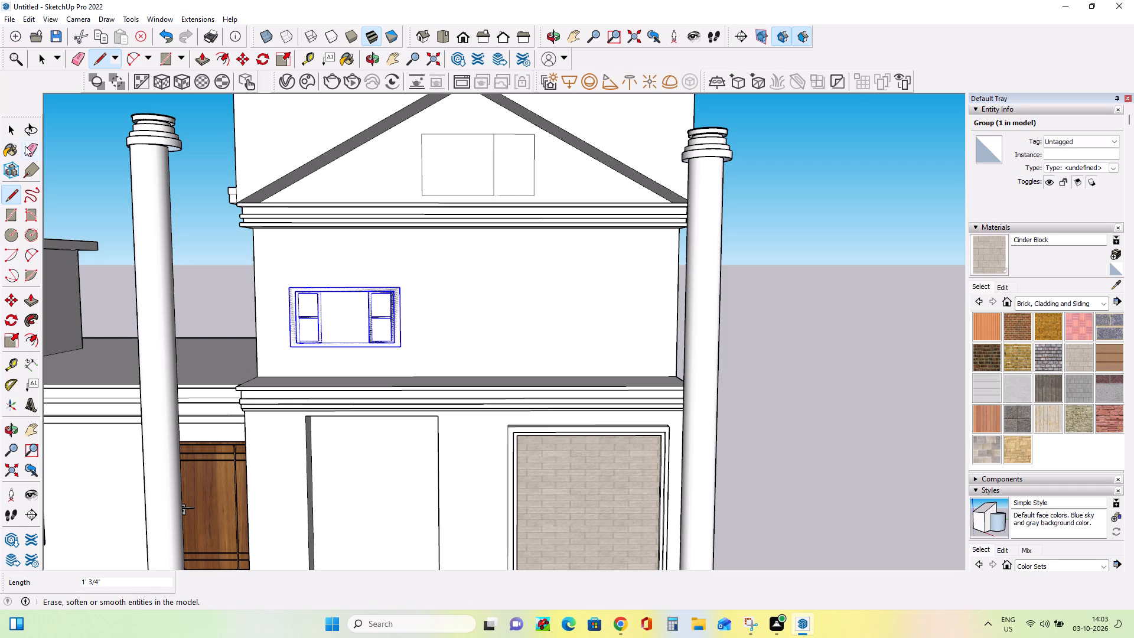
Erase the leftover outline and dividing line of the old window opening in the gable wall.
{"action": "left_click", "coordinate": [25, 146]}
{"action": "left_click", "coordinate": [472, 134]}
{"action": "left_click", "coordinate": [425, 155]}
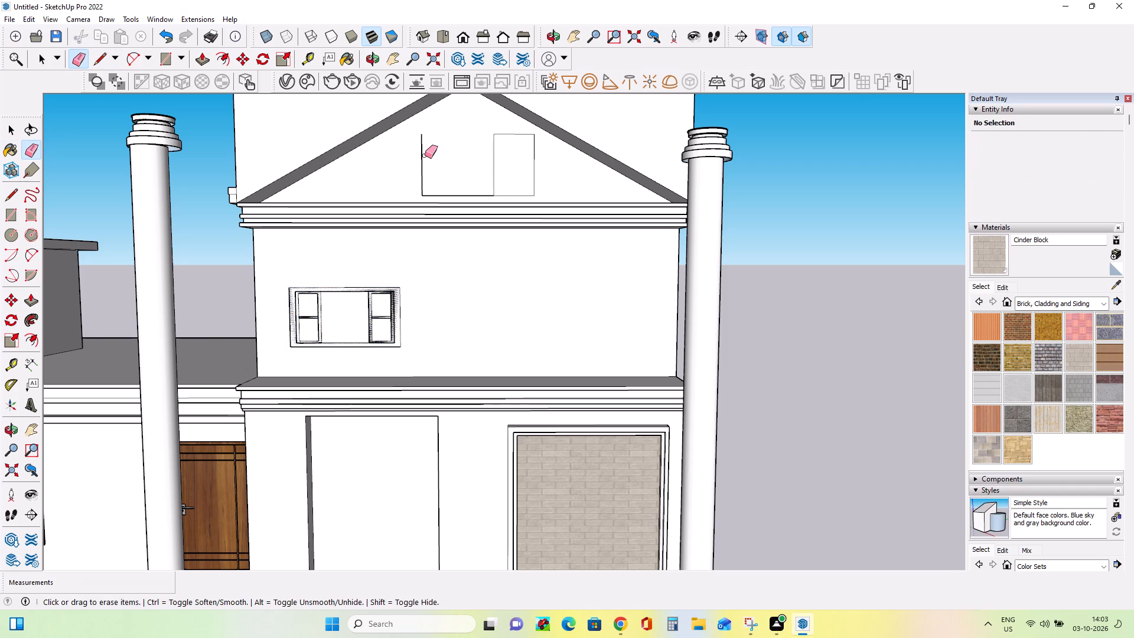
{"action": "left_click", "coordinate": [422, 156]}
{"action": "left_click", "coordinate": [493, 177]}
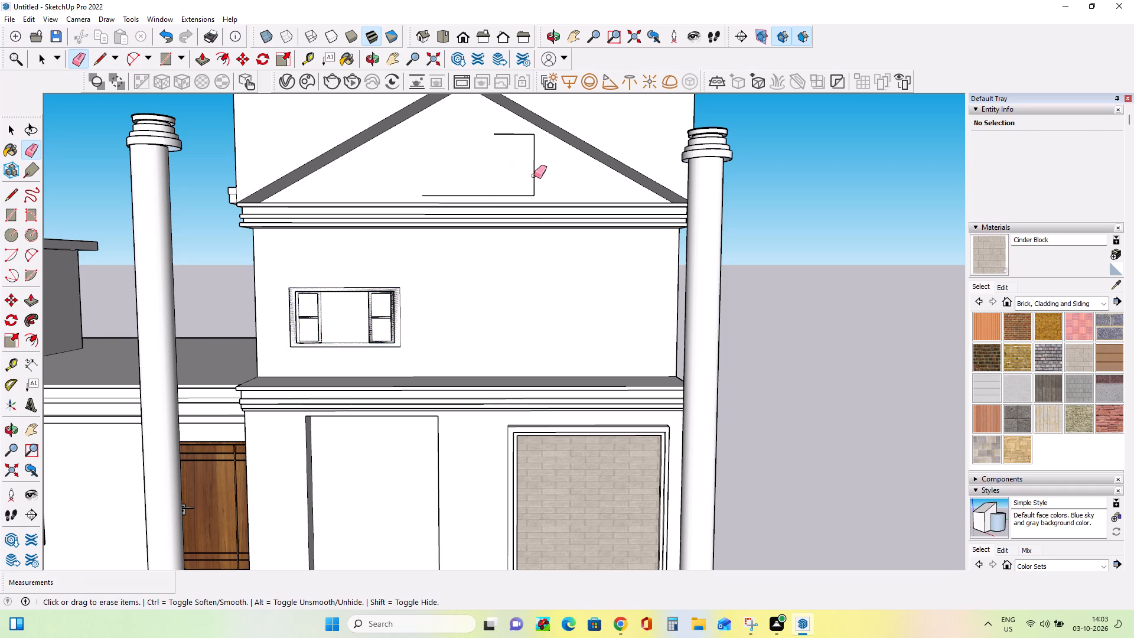
{"action": "left_click_drag", "start_coordinate": [534, 175], "coordinate": [536, 163]}
{"action": "left_click", "coordinate": [528, 132]}
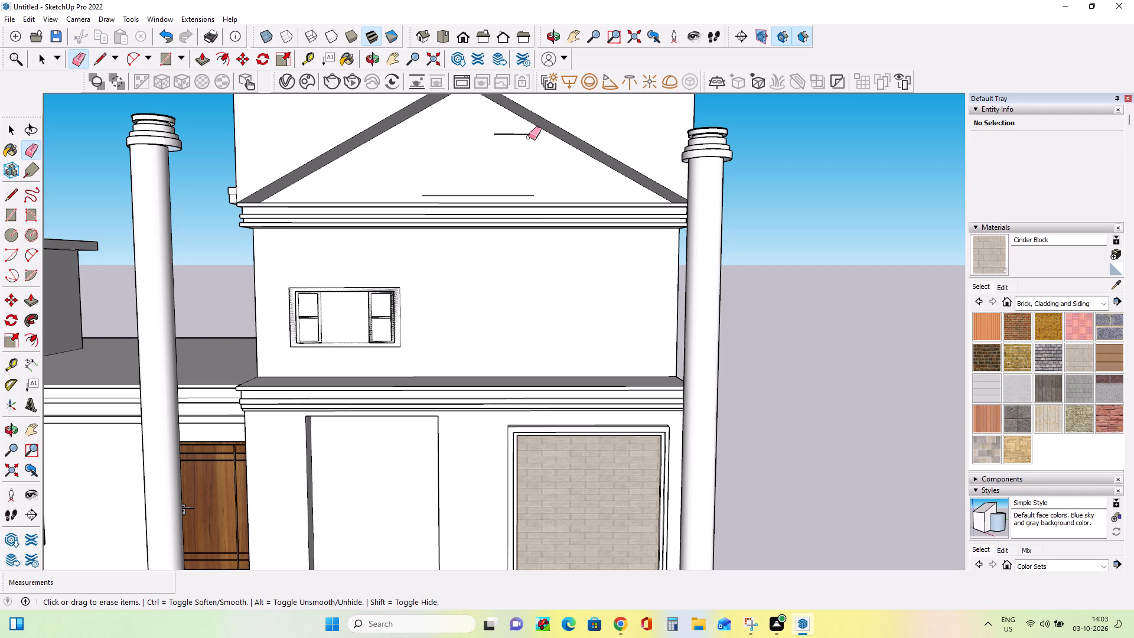
{"action": "left_click", "coordinate": [529, 136]}
{"action": "left_click", "coordinate": [529, 135]}
{"action": "left_click", "coordinate": [508, 196]}
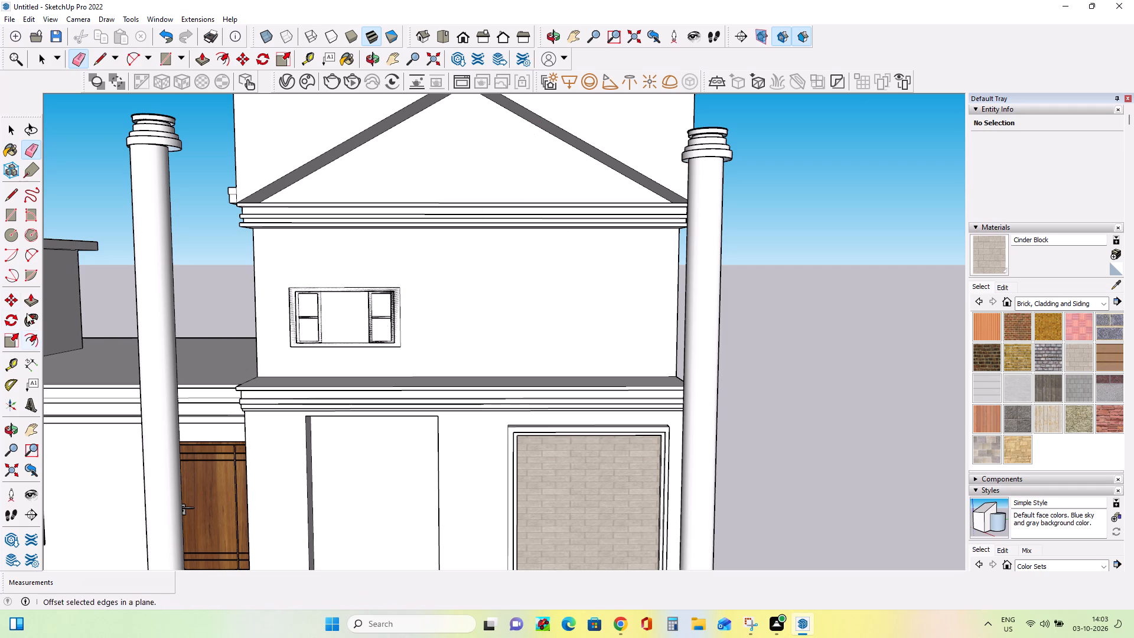
Move the window group about 9' off the top-storey wall into the empty space beyond the facade's right column.
{"action": "left_click", "coordinate": [14, 221]}
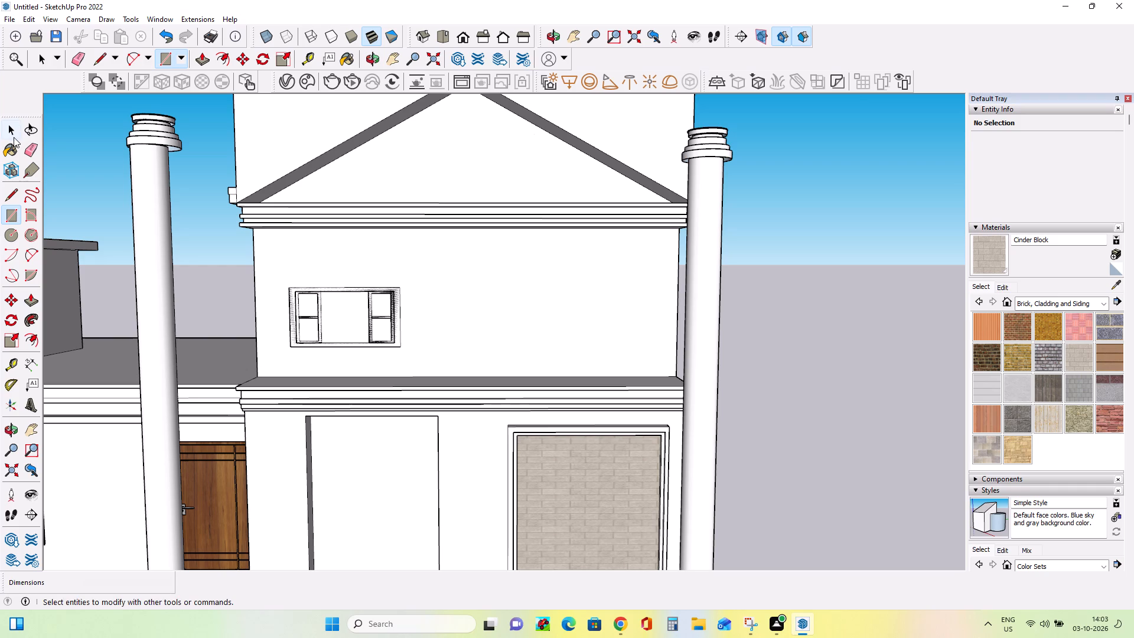
{"action": "left_click", "coordinate": [14, 137]}
{"action": "left_click", "coordinate": [364, 305]}
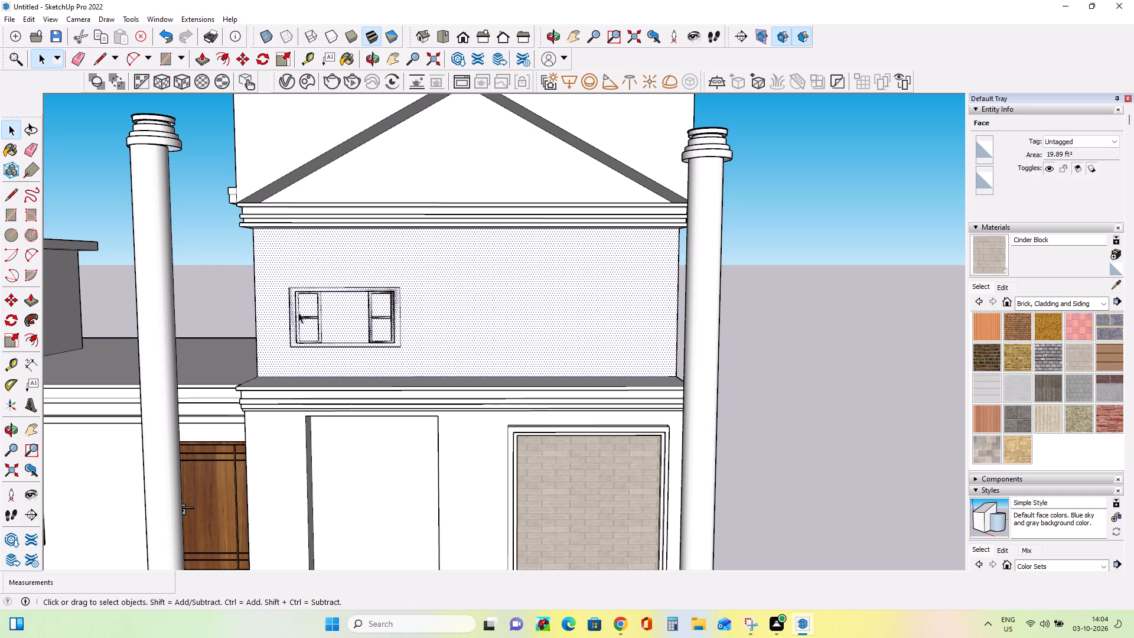
{"action": "left_click", "coordinate": [311, 342]}
{"action": "left_click", "coordinate": [8, 298]}
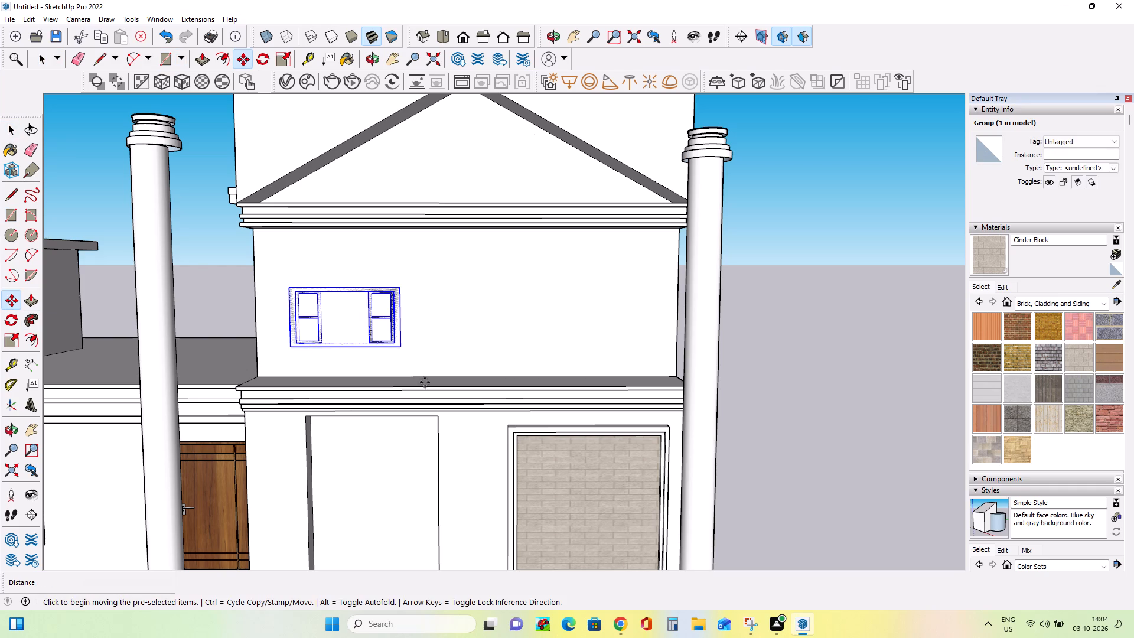
{"action": "left_click", "coordinate": [398, 344]}
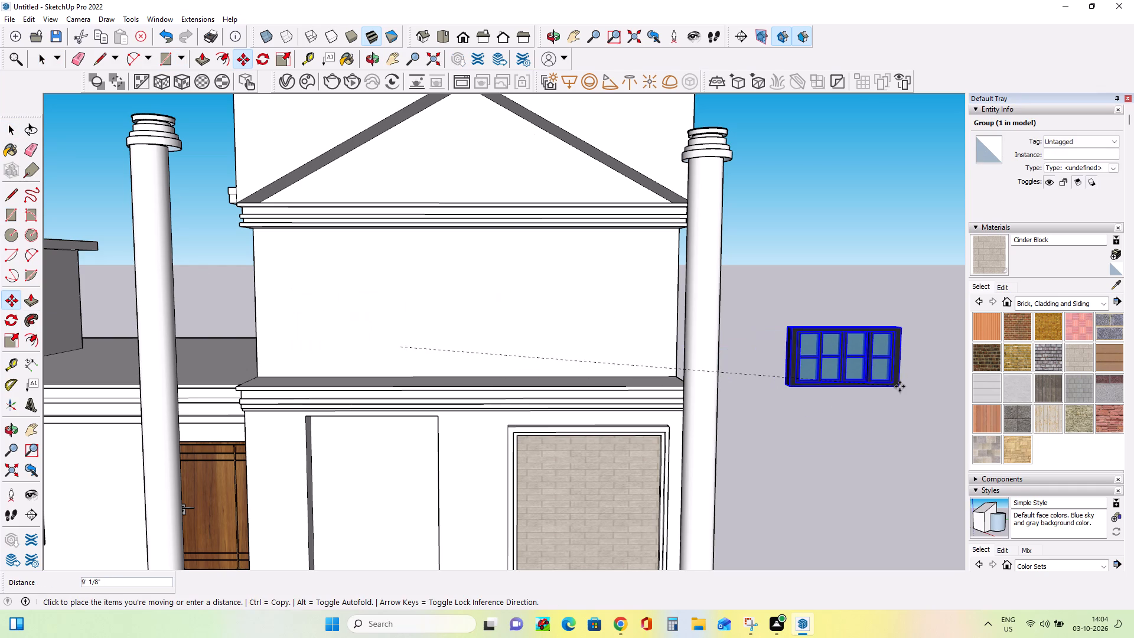
{"action": "left_click", "coordinate": [900, 386]}
Cut a rectangular window recess about 4' 1 1/2" by 1' 9" and about 1' 4 1/2" deep into the middle of the top-storey wall.
{"action": "left_click", "coordinate": [11, 217]}
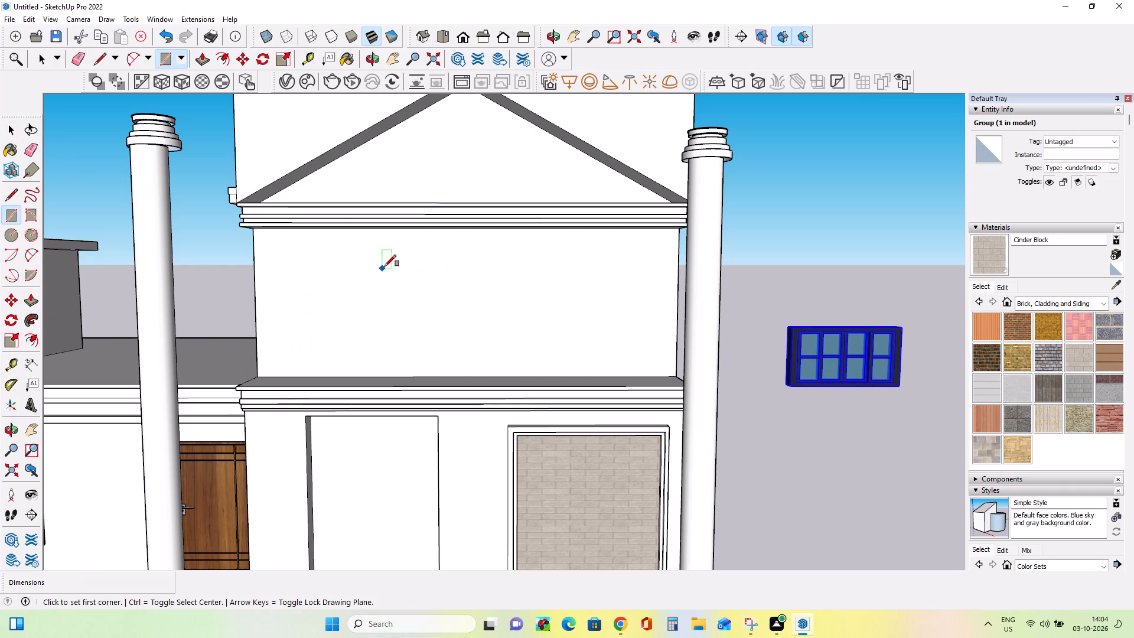
{"action": "left_click", "coordinate": [355, 249]}
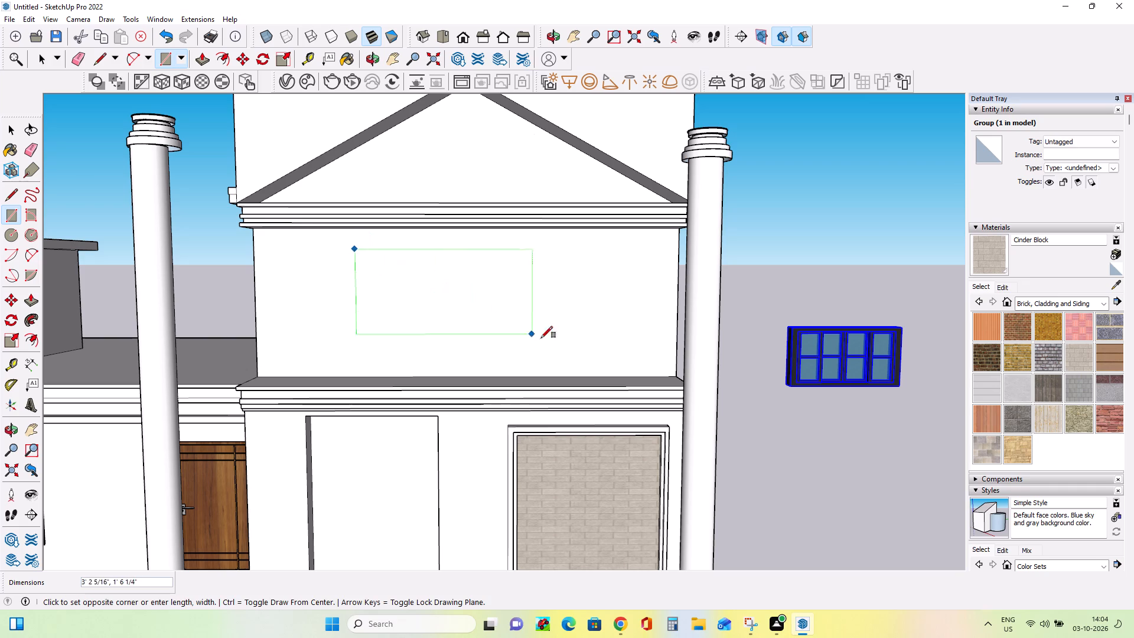
{"action": "left_click", "coordinate": [587, 349]}
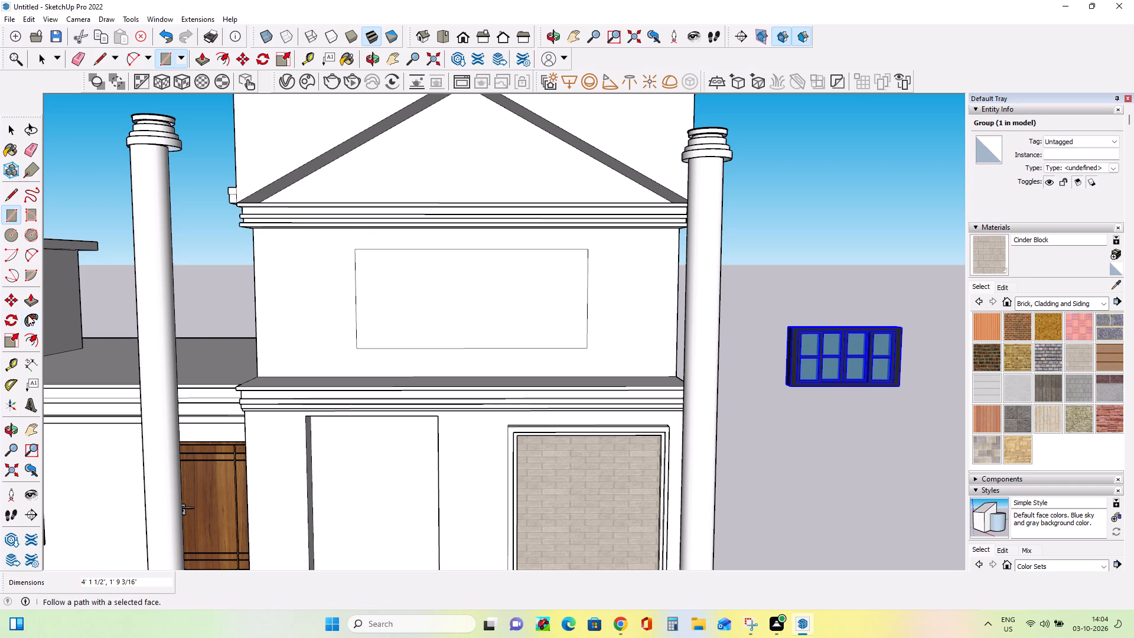
{"action": "left_click", "coordinate": [37, 305]}
{"action": "left_click", "coordinate": [500, 318]}
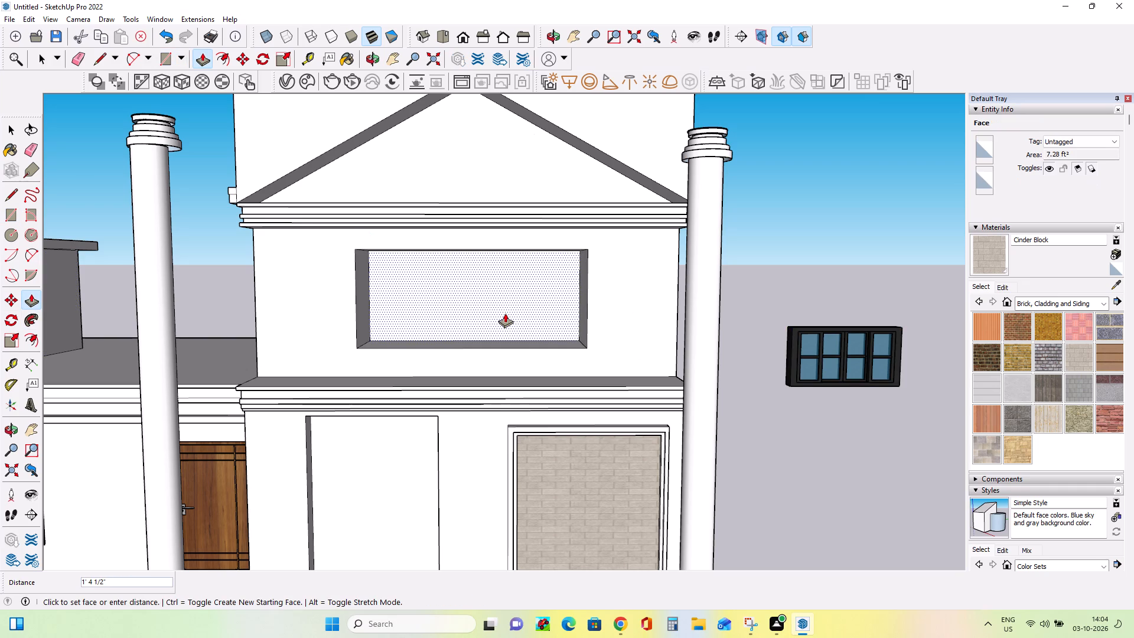
{"action": "left_click", "coordinate": [505, 313]}
Move the window group by its lower-left corner onto the front lower-left corner of the top-storey recess.
{"action": "left_click", "coordinate": [6, 123]}
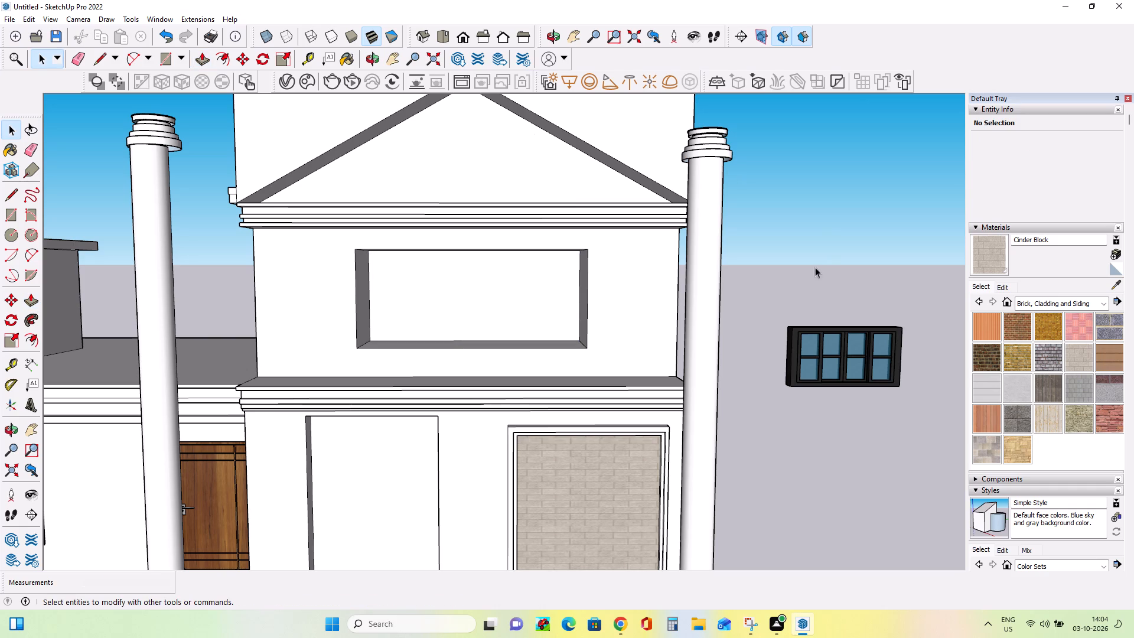
{"action": "left_click", "coordinate": [859, 349]}
{"action": "left_click", "coordinate": [9, 304]}
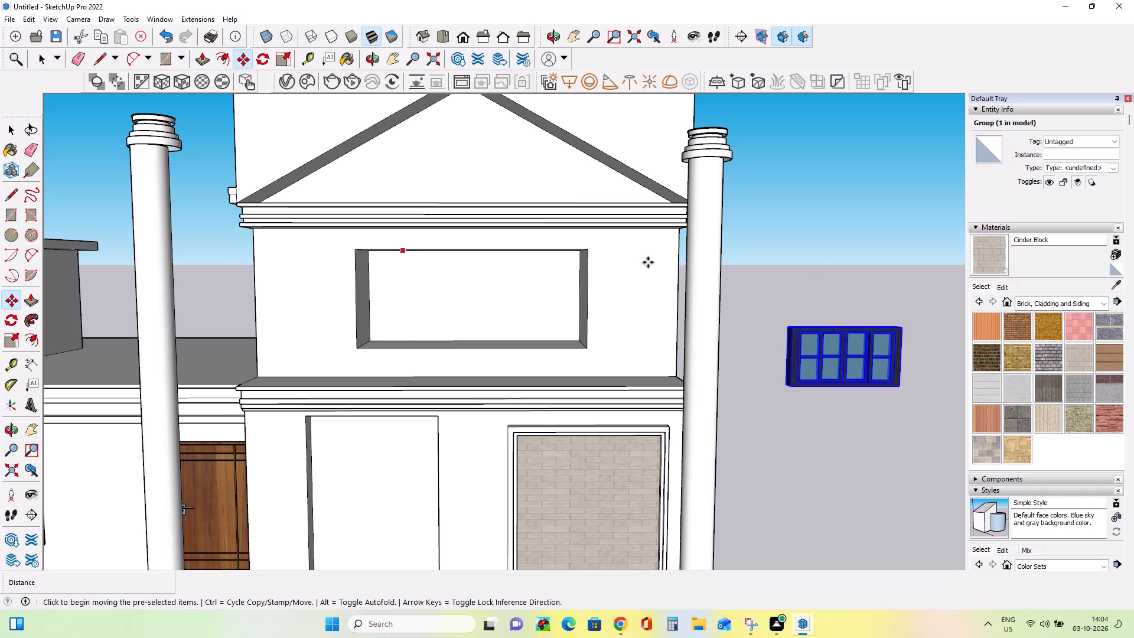
{"action": "left_click", "coordinate": [794, 385]}
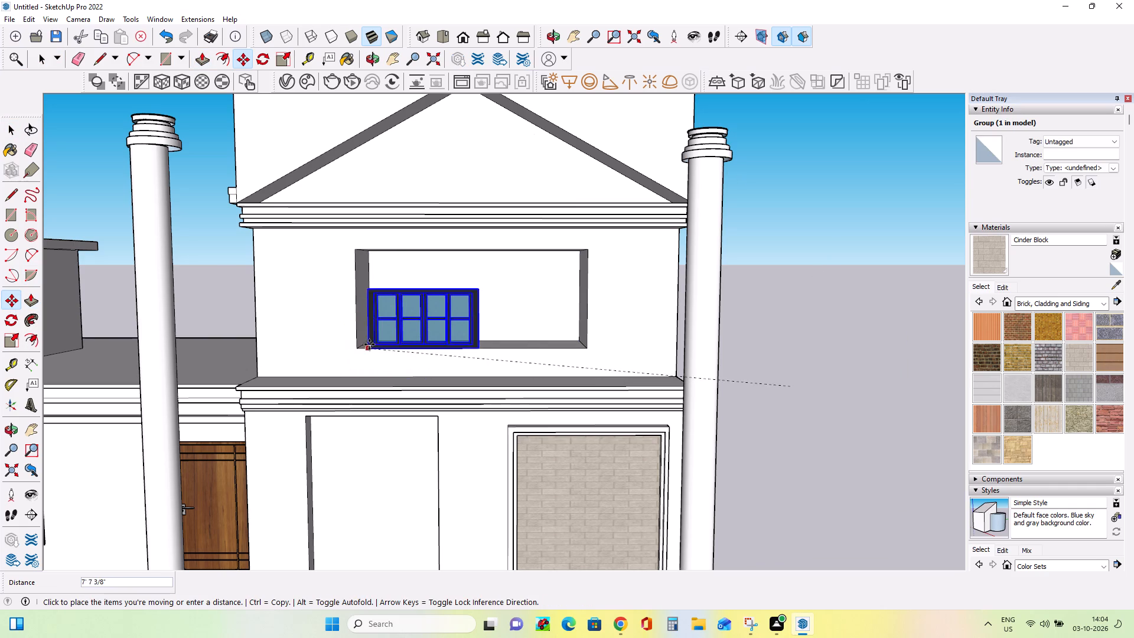
{"action": "left_click", "coordinate": [359, 347]}
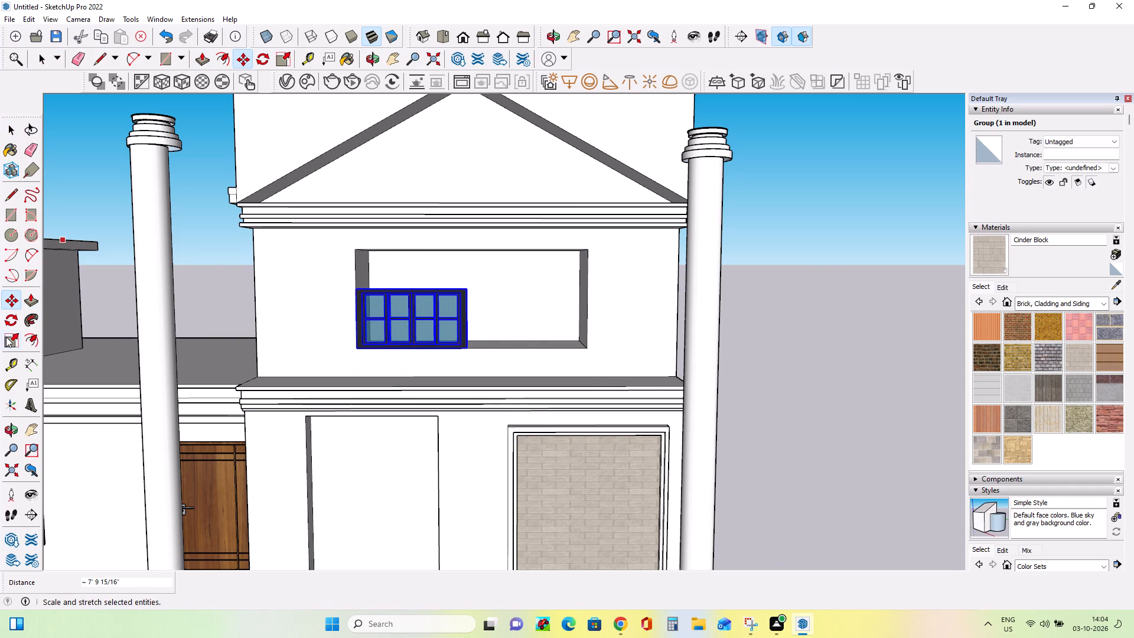
Scale the window uniformly by about 1.67 to the recess height, and stretch its width by about 1.27 to fill the recess.
{"action": "left_click", "coordinate": [6, 337]}
{"action": "left_click", "coordinate": [467, 285]}
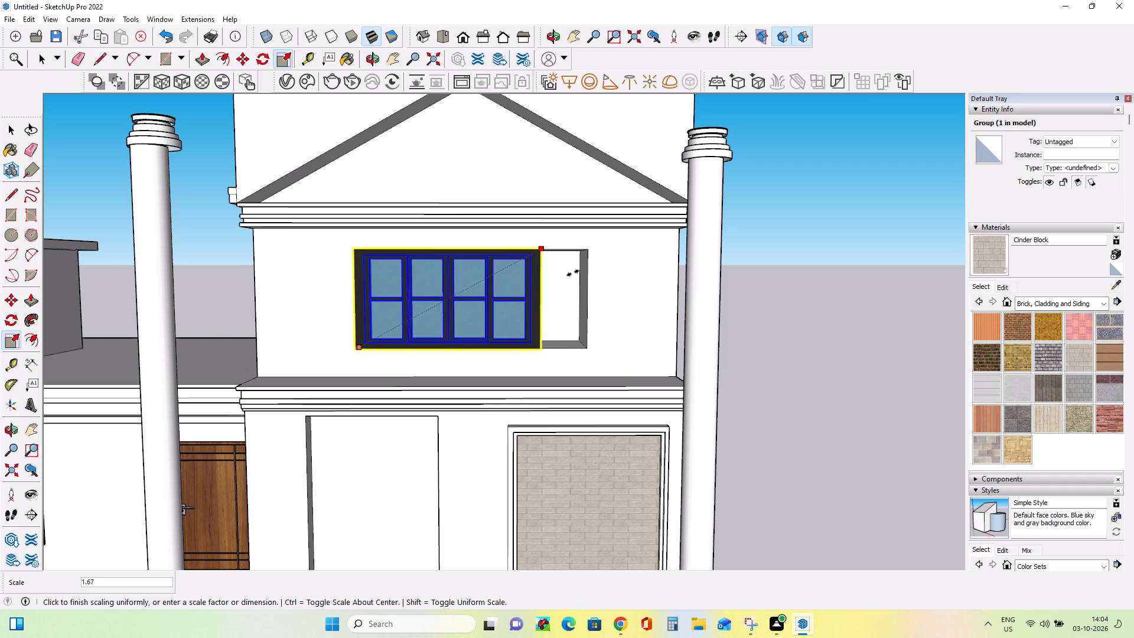
{"action": "left_click", "coordinate": [573, 273]}
{"action": "middle_click_drag", "start_coordinate": [573, 312], "coordinate": [481, 327]}
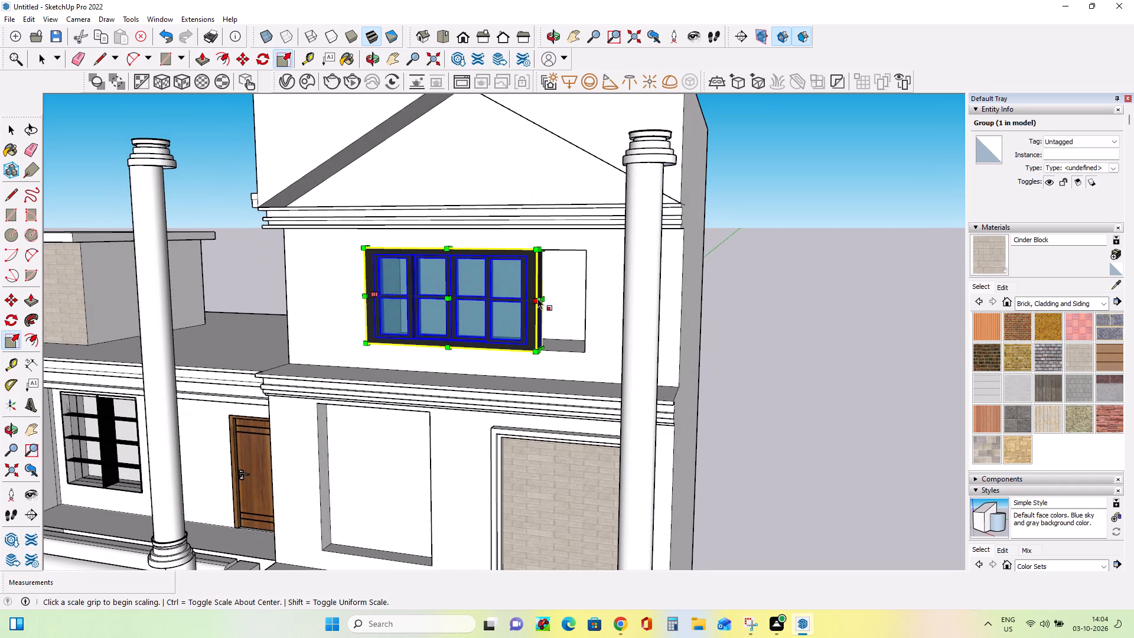
{"action": "left_click", "coordinate": [543, 298]}
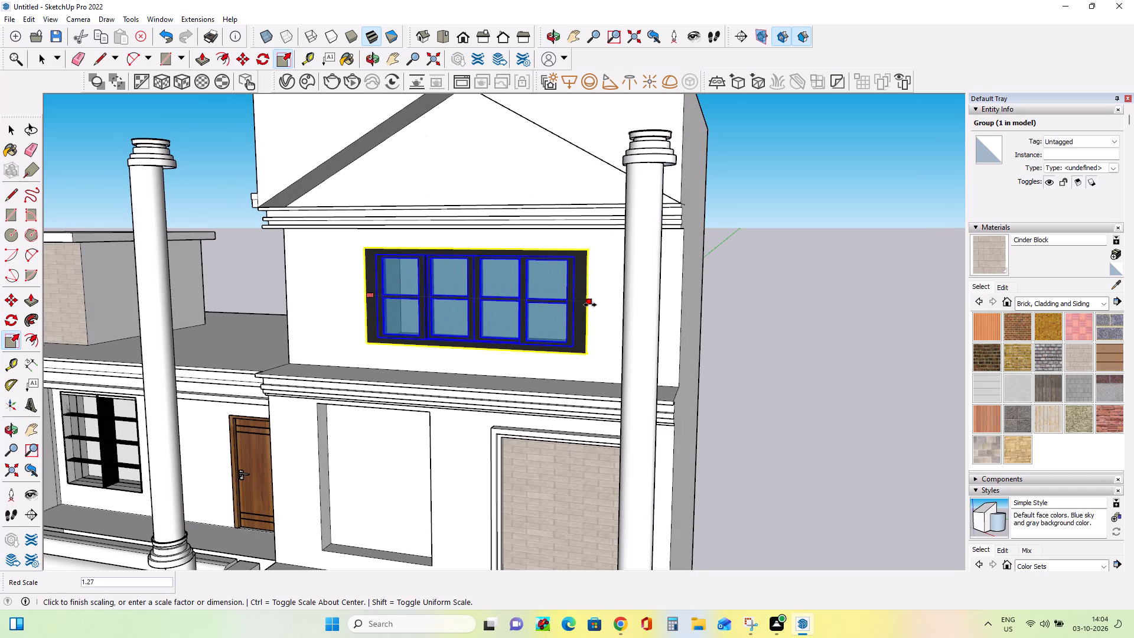
{"action": "double_click", "coordinate": [589, 305]}
Compare the whole facade with the reference photo, examining the ground floor, the right bay's panels, and the top-storey window and gable.
{"action": "scroll", "coordinate": [516, 364], "scroll_direction": "down", "scroll_amount": 9}
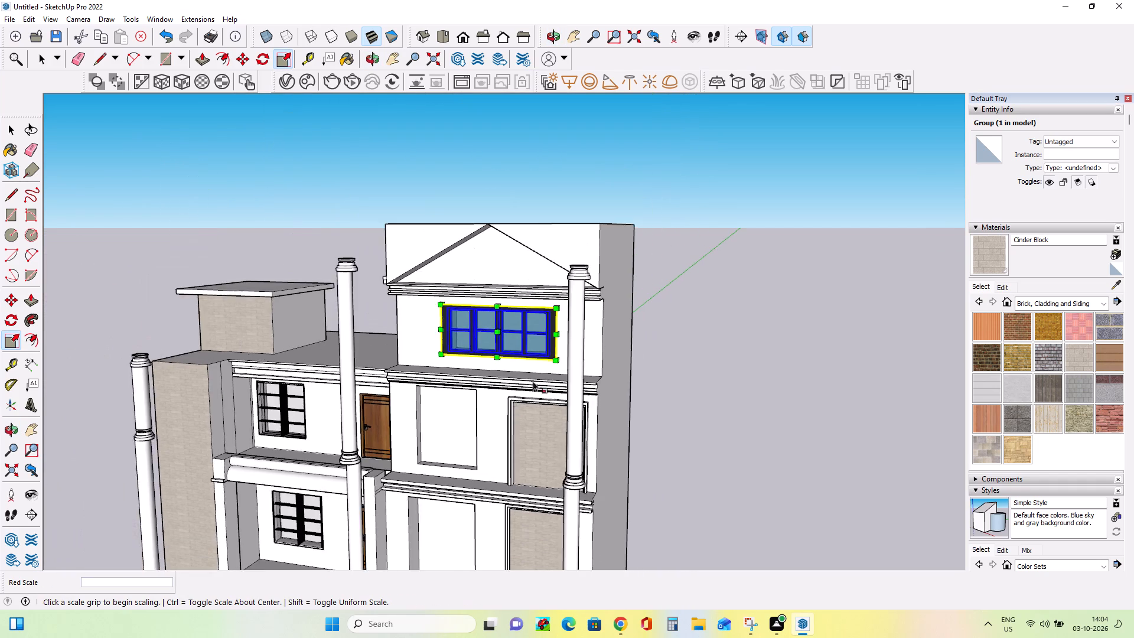
{"action": "scroll", "coordinate": [459, 419], "scroll_direction": "down", "scroll_amount": 10}
{"action": "middle_click_drag", "start_coordinate": [466, 455], "coordinate": [536, 419]}
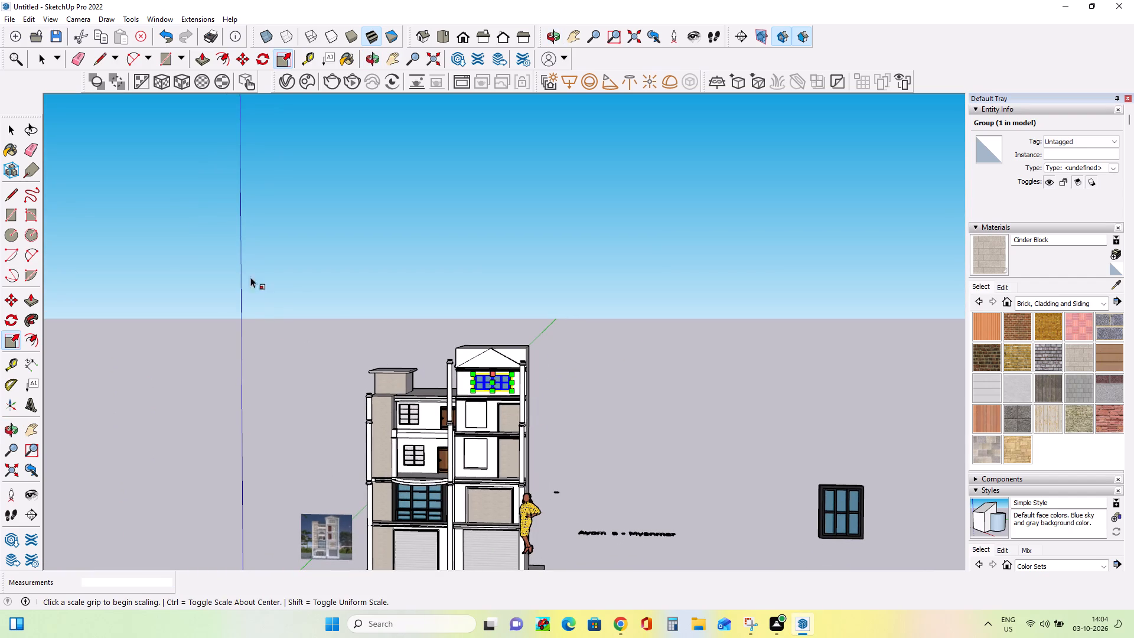
{"action": "left_click", "coordinate": [7, 118]}
{"action": "left_click", "coordinate": [16, 124]}
{"action": "left_click", "coordinate": [168, 269]}
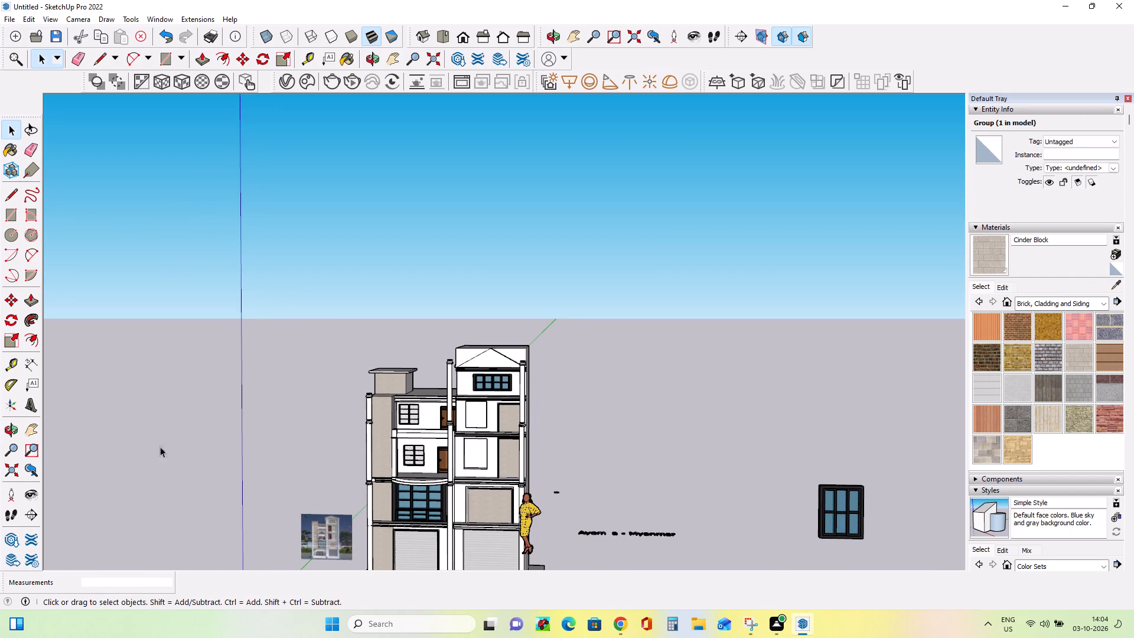
{"action": "left_click", "coordinate": [35, 431]}
{"action": "left_click_drag", "start_coordinate": [526, 528], "coordinate": [530, 473]}
{"action": "left_click_drag", "start_coordinate": [530, 466], "coordinate": [530, 408]}
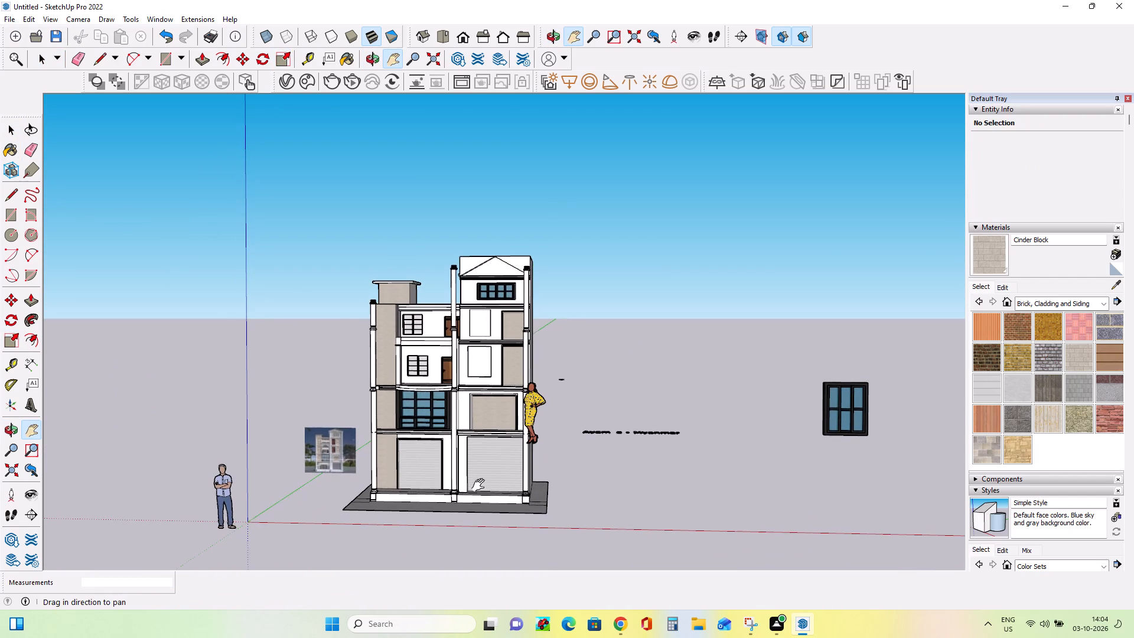
{"action": "scroll", "coordinate": [454, 510], "scroll_direction": "up", "scroll_amount": 6}
{"action": "middle_click_drag", "start_coordinate": [454, 506], "coordinate": [510, 574]}
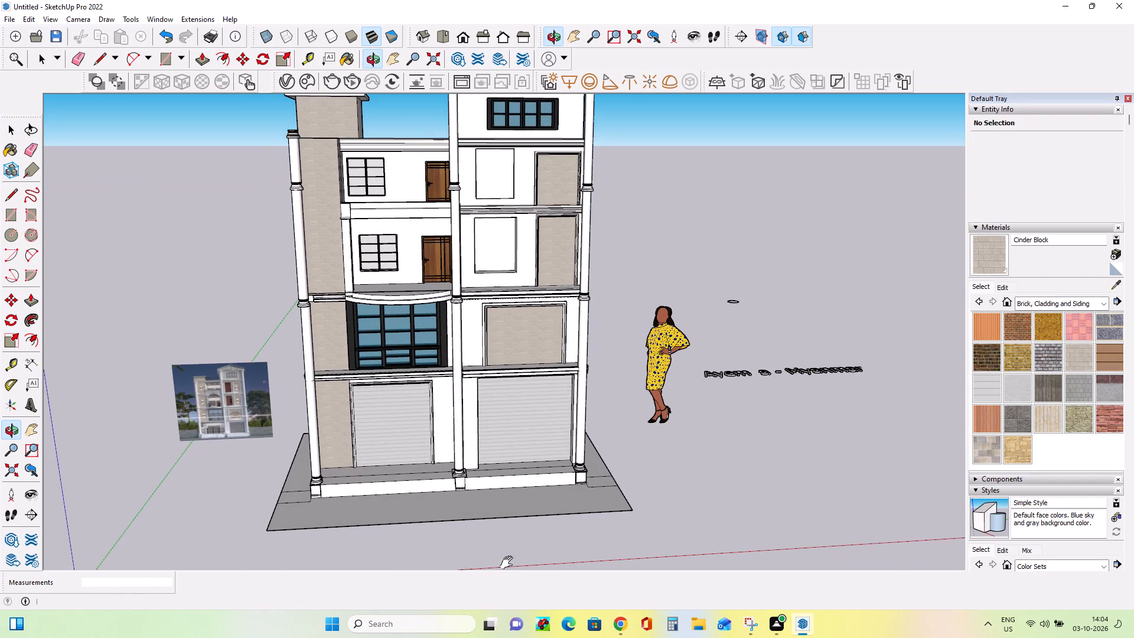
{"action": "scroll", "coordinate": [496, 477], "scroll_direction": "up", "scroll_amount": 2}
{"action": "scroll", "coordinate": [496, 477], "scroll_direction": "down", "scroll_amount": 1}
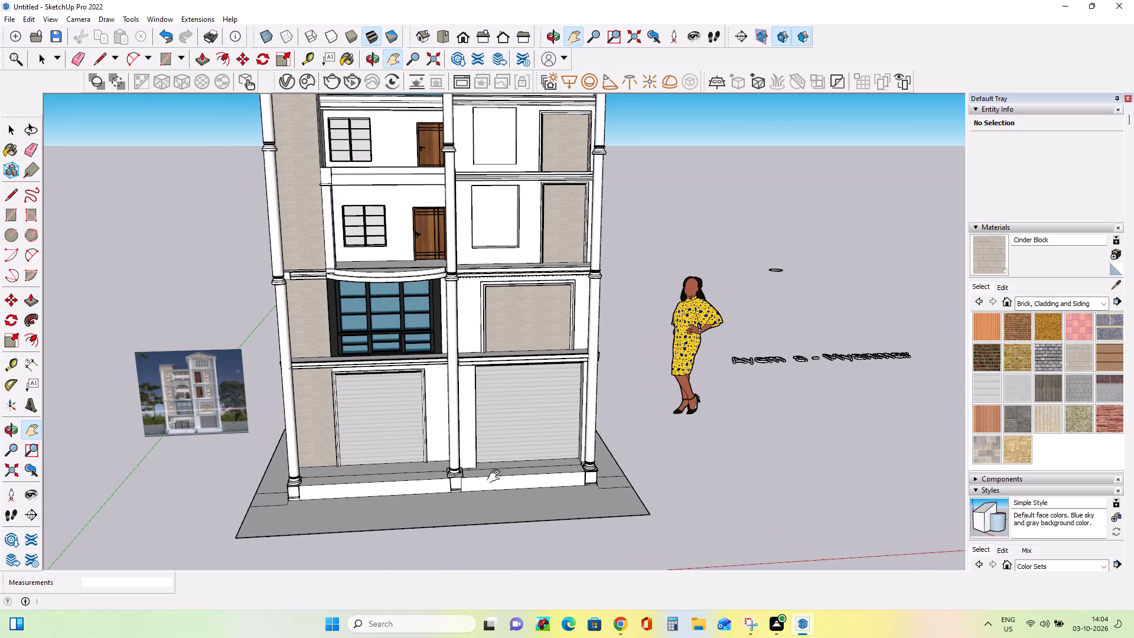
{"action": "middle_click_drag", "start_coordinate": [365, 350], "coordinate": [380, 363]}
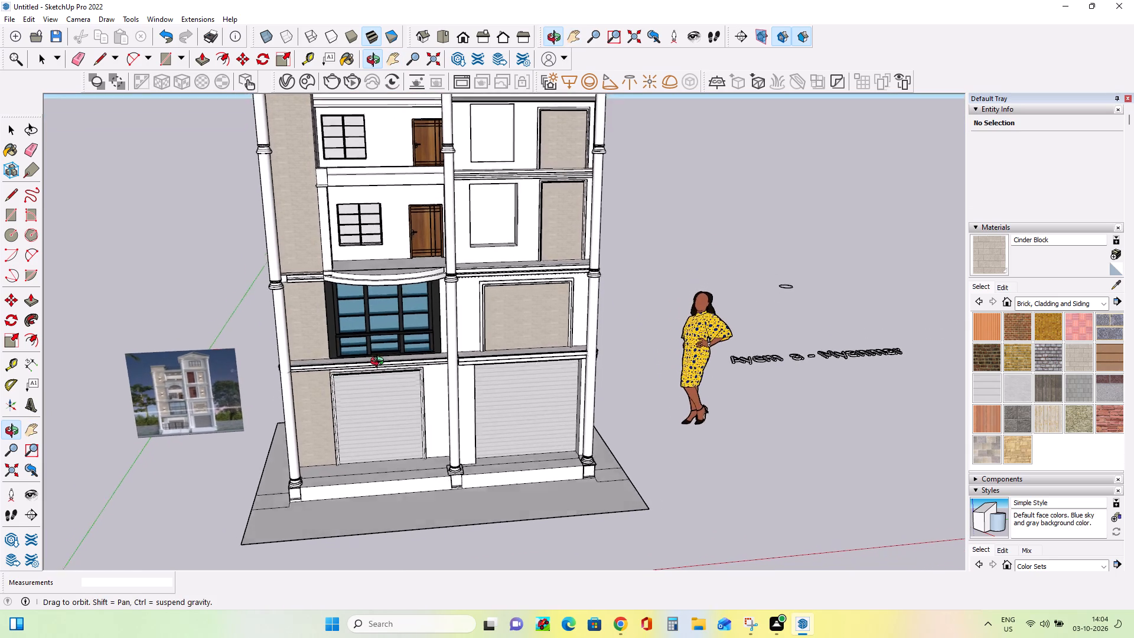
{"action": "middle_click_drag", "start_coordinate": [380, 363], "coordinate": [389, 330]}
{"action": "scroll", "coordinate": [149, 425], "scroll_direction": "up", "scroll_amount": 11}
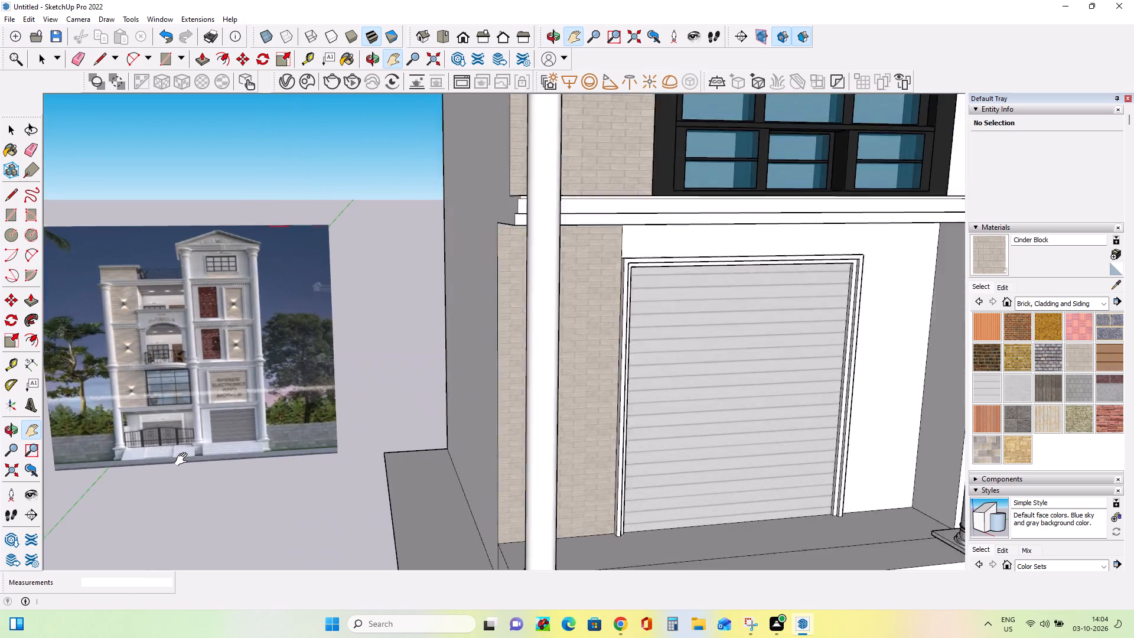
{"action": "scroll", "coordinate": [184, 460], "scroll_direction": "up", "scroll_amount": 6}
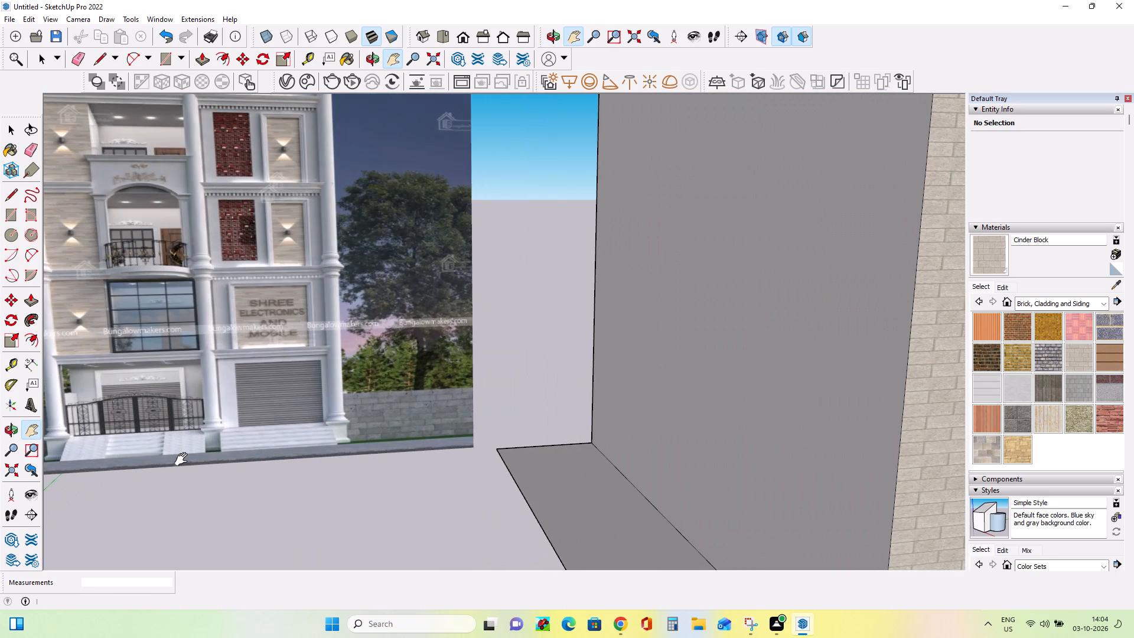
{"action": "scroll", "coordinate": [184, 460], "scroll_direction": "down", "scroll_amount": 19}
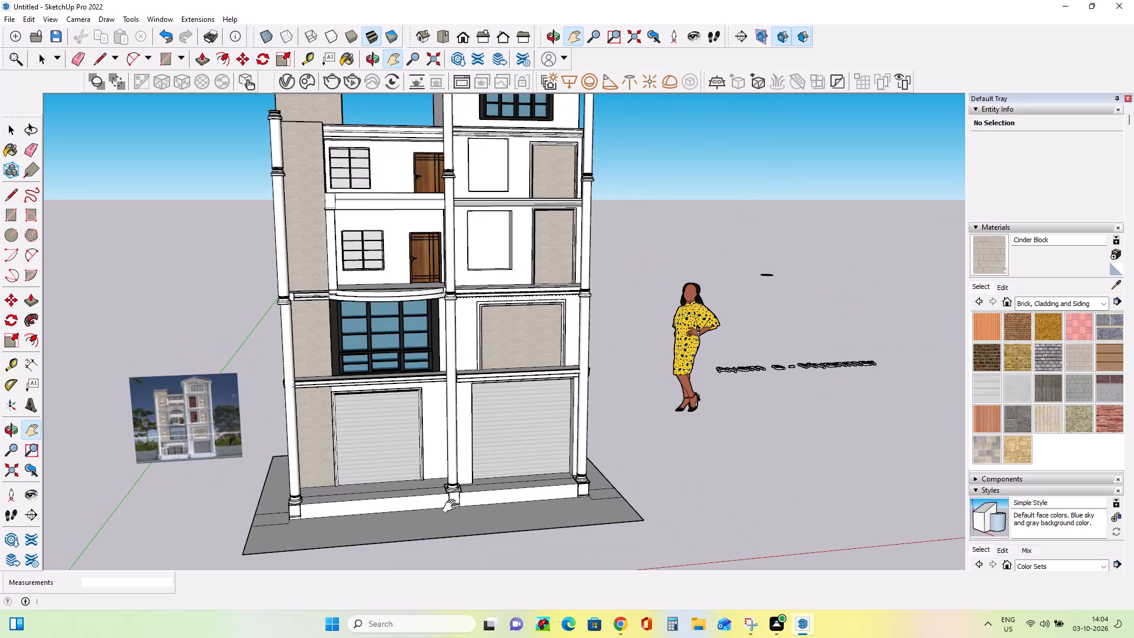
{"action": "scroll", "coordinate": [454, 507], "scroll_direction": "up", "scroll_amount": 2}
{"action": "scroll", "coordinate": [190, 448], "scroll_direction": "up", "scroll_amount": 4}
{"action": "scroll", "coordinate": [190, 448], "scroll_direction": "down", "scroll_amount": 4}
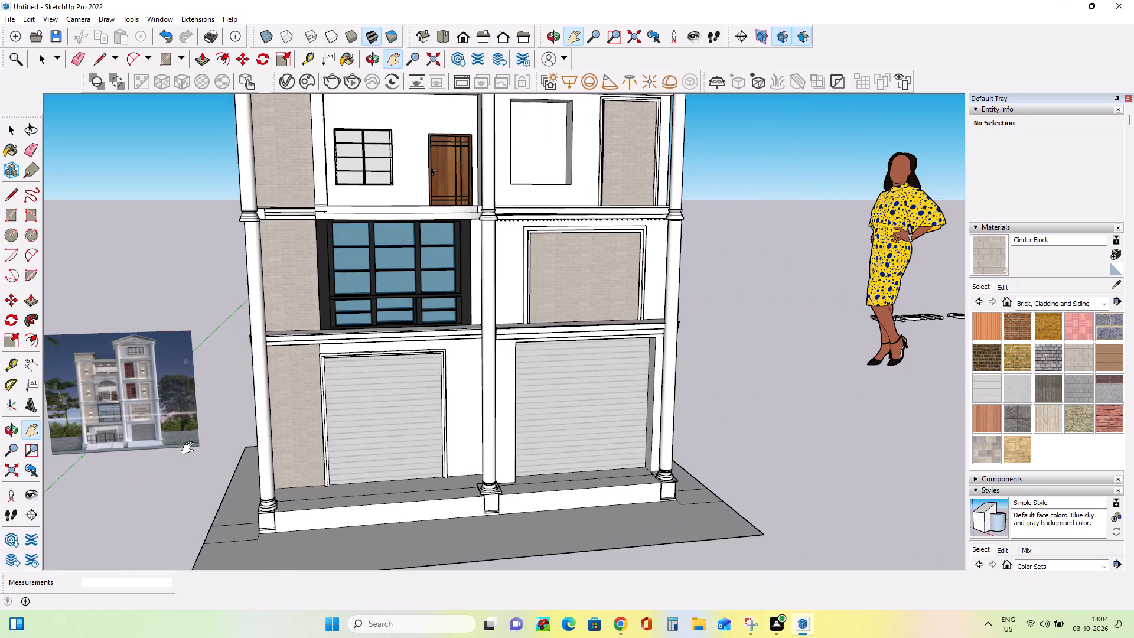
{"action": "scroll", "coordinate": [190, 448], "scroll_direction": "down", "scroll_amount": 8}
{"action": "scroll", "coordinate": [352, 414], "scroll_direction": "up", "scroll_amount": 2}
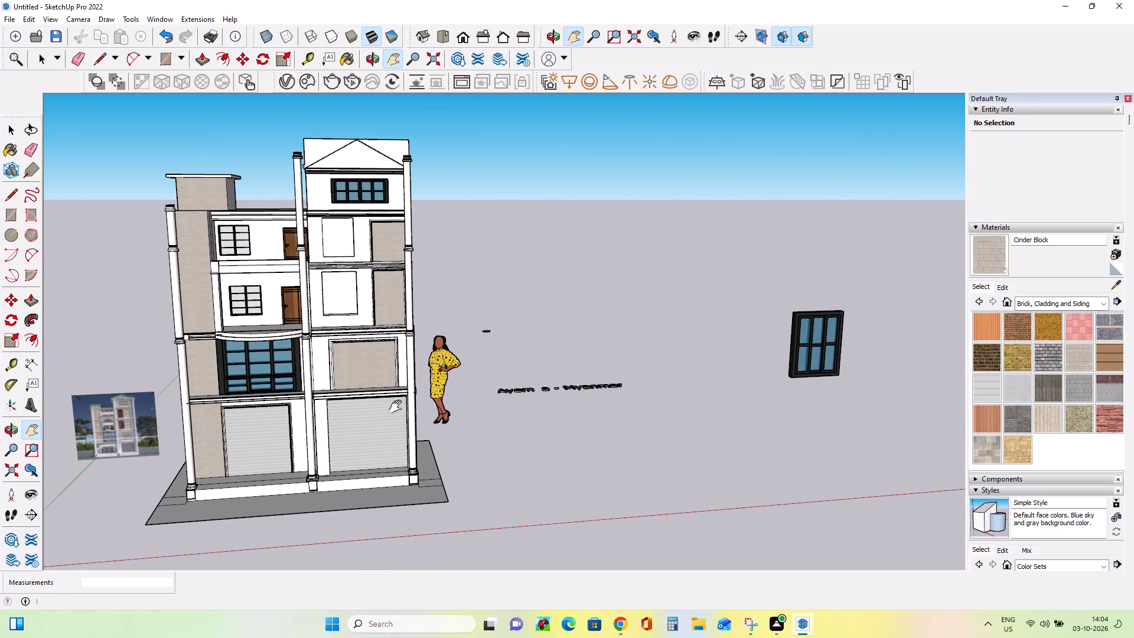
{"action": "middle_click_drag", "start_coordinate": [491, 401], "coordinate": [476, 418]}
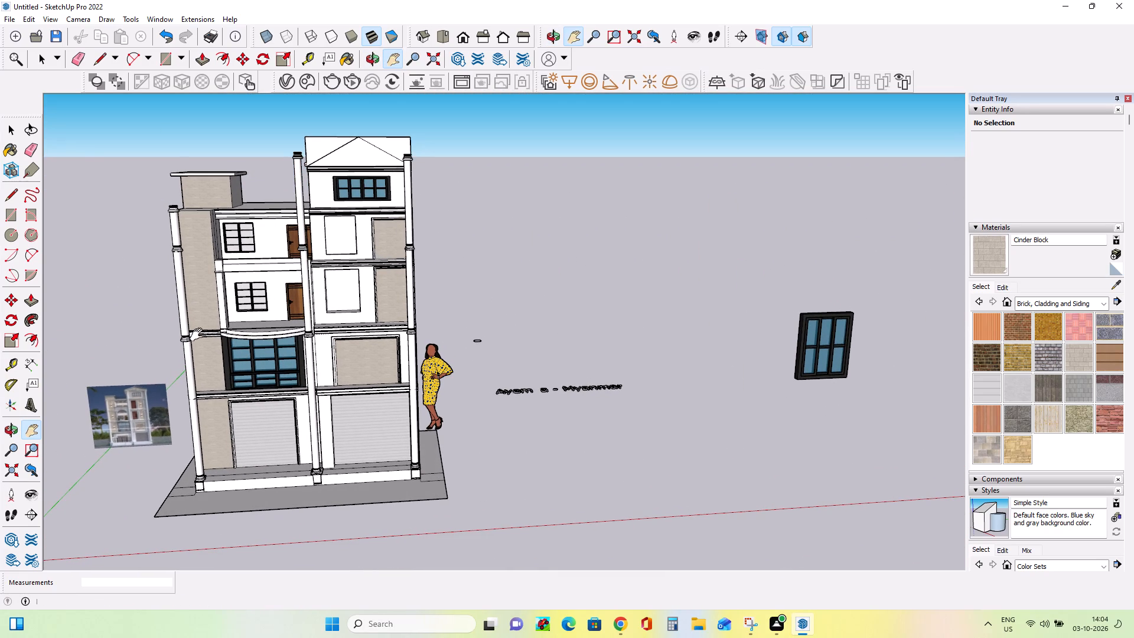
{"action": "scroll", "coordinate": [123, 415], "scroll_direction": "up", "scroll_amount": 13}
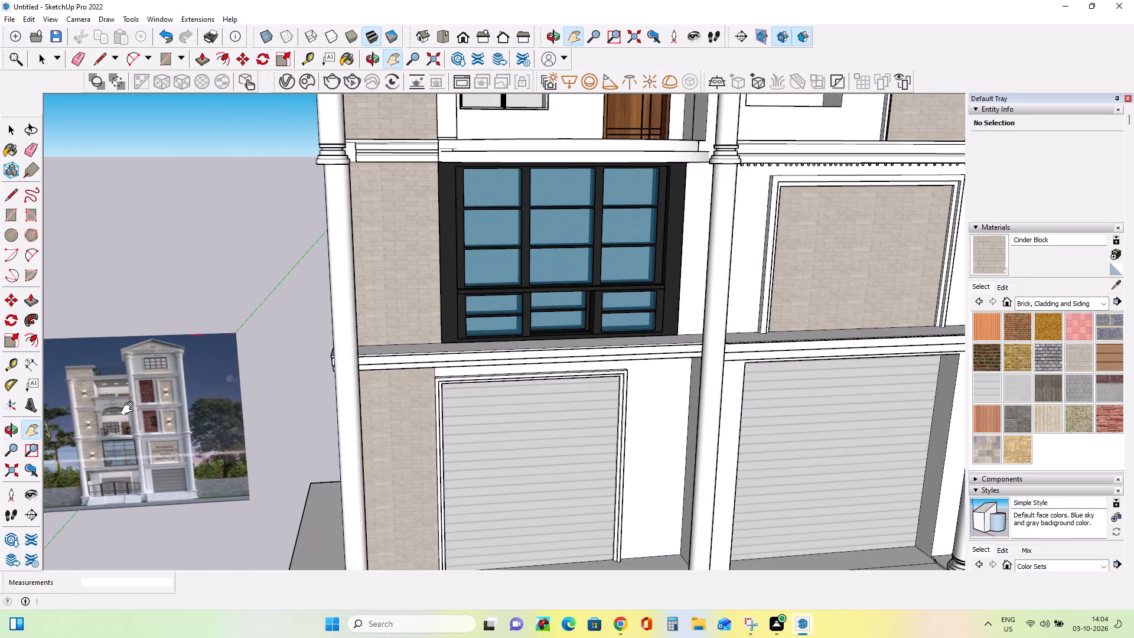
{"action": "scroll", "coordinate": [159, 344], "scroll_direction": "up", "scroll_amount": 8}
{"action": "scroll", "coordinate": [159, 344], "scroll_direction": "down", "scroll_amount": 1}
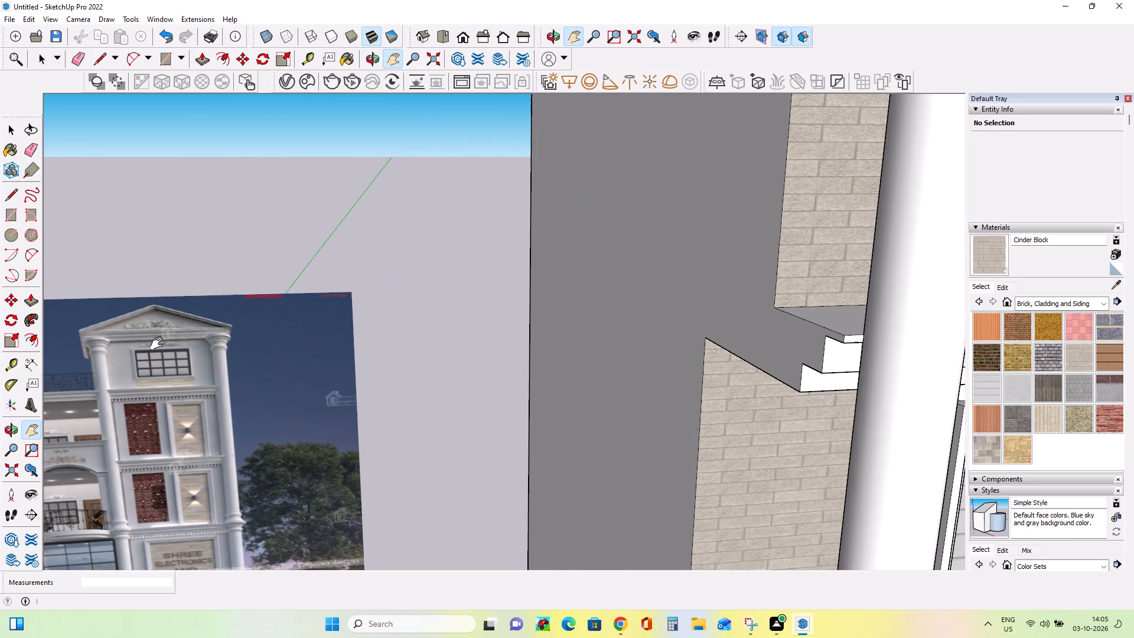
Examine the complete building from the front, checking all storeys, both bays and the gable beside the reference photo.
{"action": "scroll", "coordinate": [159, 344], "scroll_direction": "down", "scroll_amount": 20}
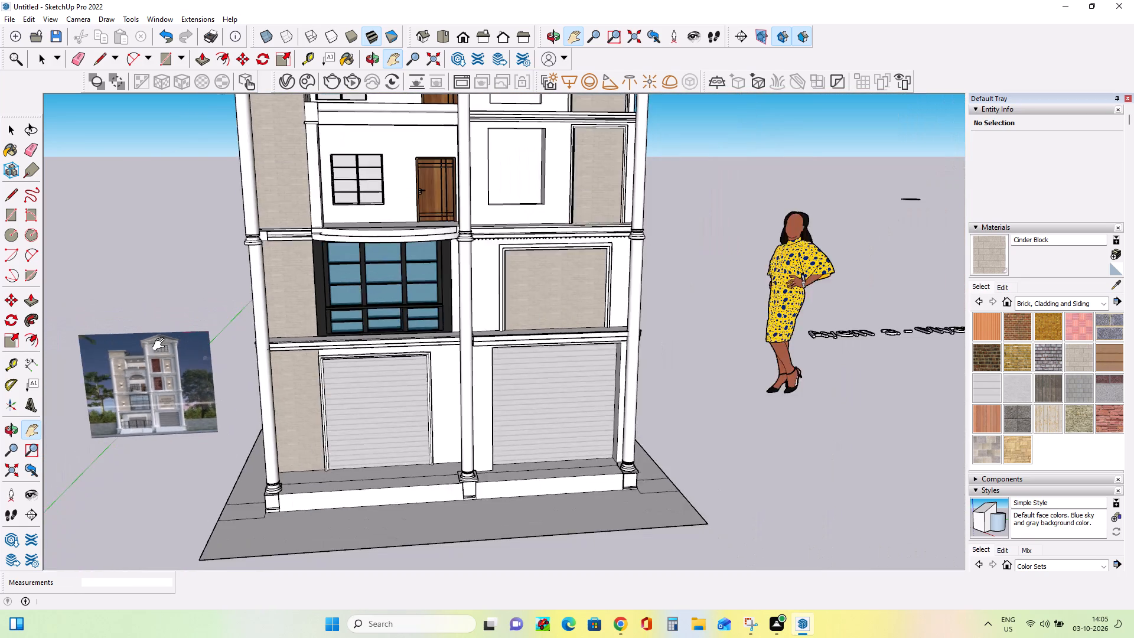
{"action": "scroll", "coordinate": [161, 344], "scroll_direction": "down", "scroll_amount": 2}
{"action": "middle_click_drag", "start_coordinate": [330, 370], "coordinate": [337, 356]}
{"action": "scroll", "coordinate": [337, 356], "scroll_direction": "up", "scroll_amount": 2}
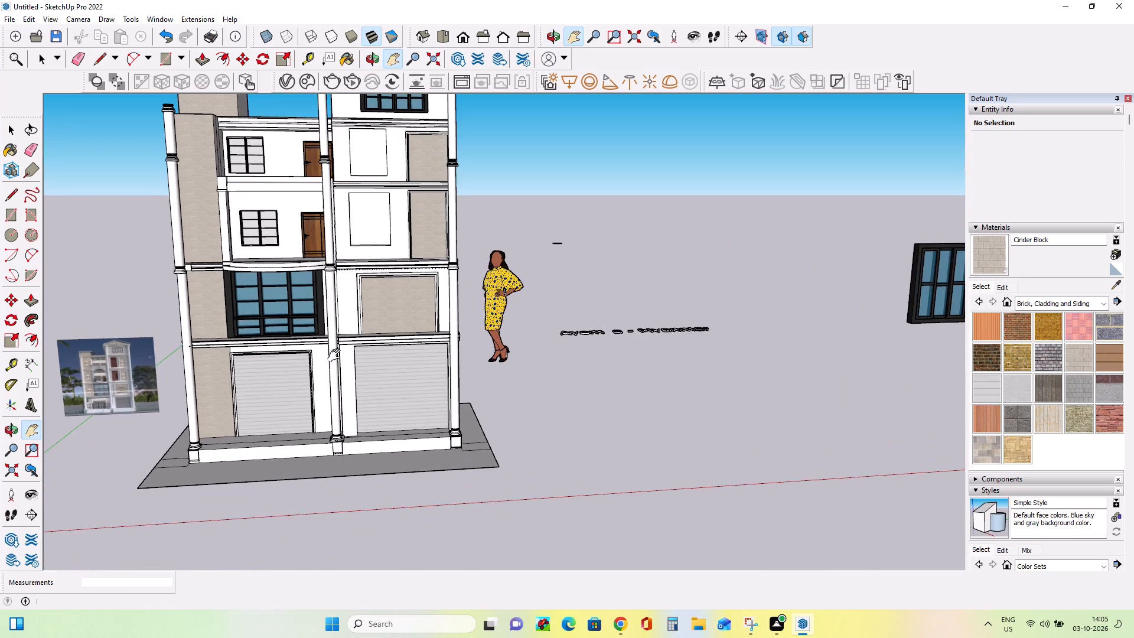
{"action": "scroll", "coordinate": [337, 356], "scroll_direction": "down", "scroll_amount": 5}
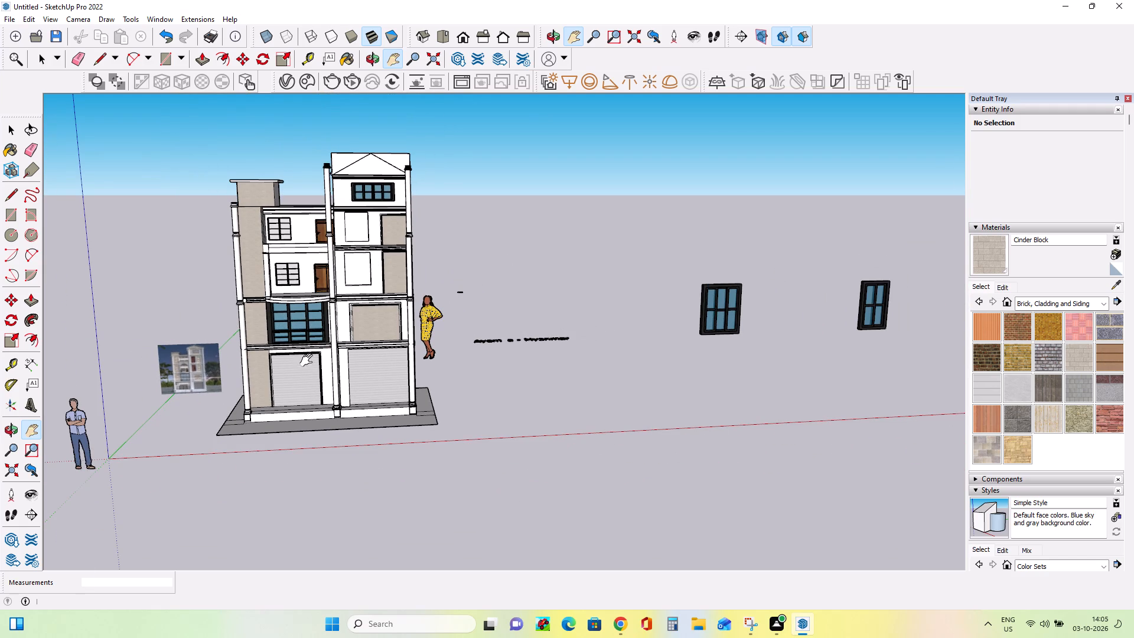
{"action": "left_click", "coordinate": [317, 363]}
{"action": "left_click_drag", "start_coordinate": [317, 363], "coordinate": [371, 419]}
{"action": "left_click", "coordinate": [372, 420]}
{"action": "left_click_drag", "start_coordinate": [491, 341], "coordinate": [493, 363]}
{"action": "left_click_drag", "start_coordinate": [491, 379], "coordinate": [462, 435]}
{"action": "left_click", "coordinate": [462, 435]}
{"action": "right_click", "coordinate": [461, 435]}
{"action": "left_click", "coordinate": [455, 445]}
{"action": "double_click", "coordinate": [451, 450]}
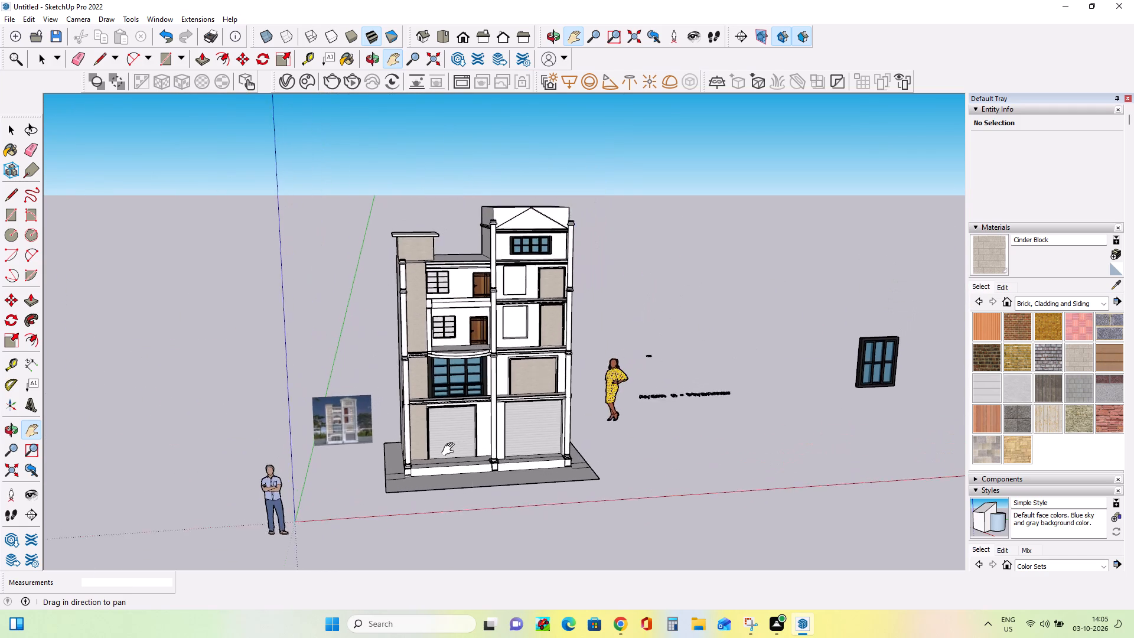
{"action": "left_click_drag", "start_coordinate": [504, 333], "coordinate": [494, 403]}
{"action": "left_click_drag", "start_coordinate": [491, 418], "coordinate": [470, 467]}
{"action": "left_click", "coordinate": [445, 484]}
{"action": "scroll", "coordinate": [576, 399], "scroll_direction": "up", "scroll_amount": 3}
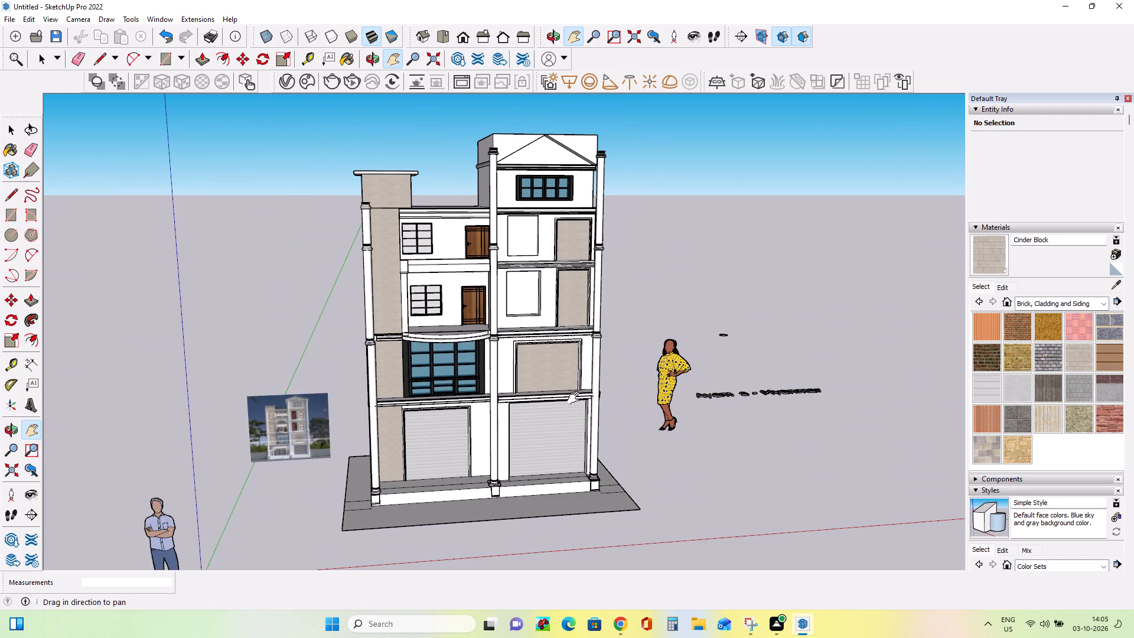
{"action": "left_click", "coordinate": [549, 398]}
{"action": "left_click_drag", "start_coordinate": [548, 401], "coordinate": [534, 426]}
{"action": "left_click", "coordinate": [534, 426]}
{"action": "scroll", "coordinate": [585, 427], "scroll_direction": "up", "scroll_amount": 1}
{"action": "middle_click_drag", "start_coordinate": [580, 428], "coordinate": [536, 434]}
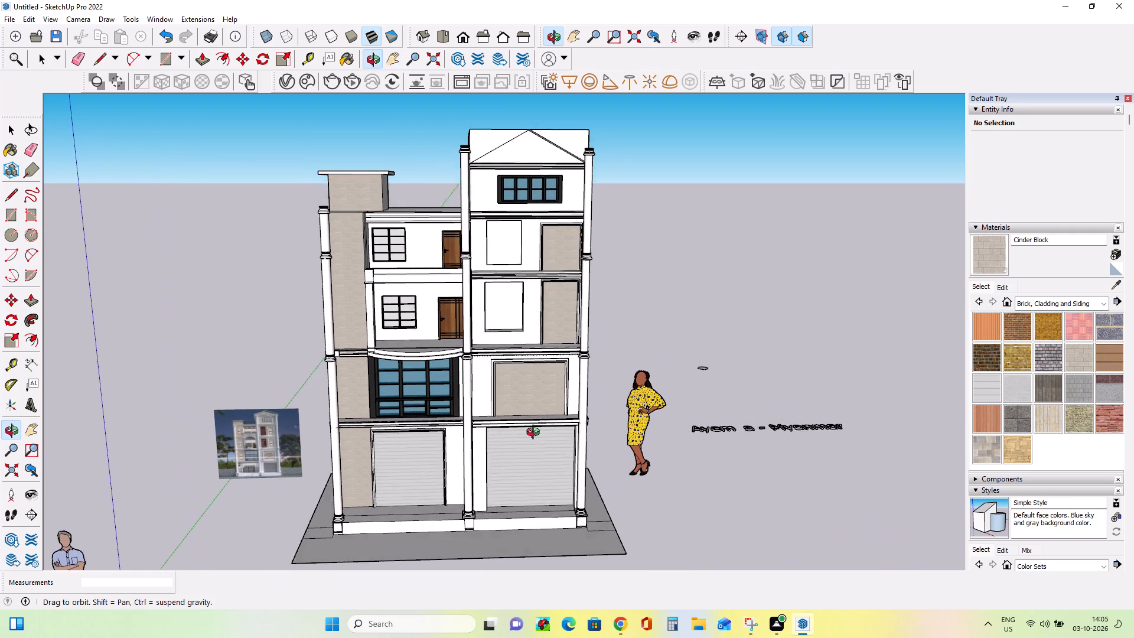
{"action": "middle_click_drag", "start_coordinate": [536, 434], "coordinate": [533, 434]}
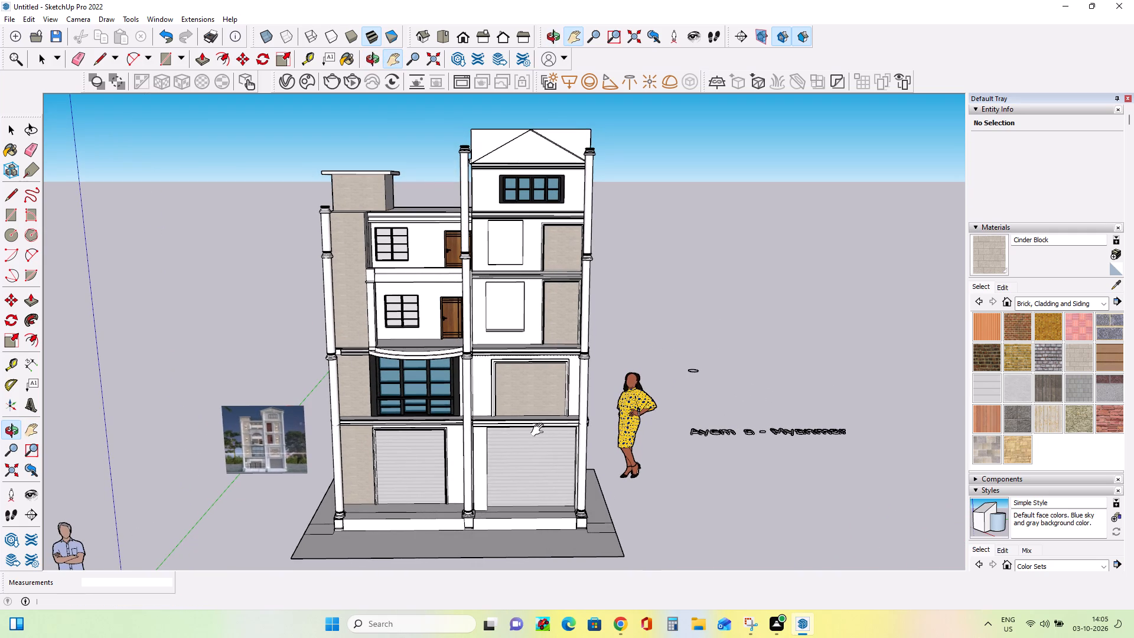
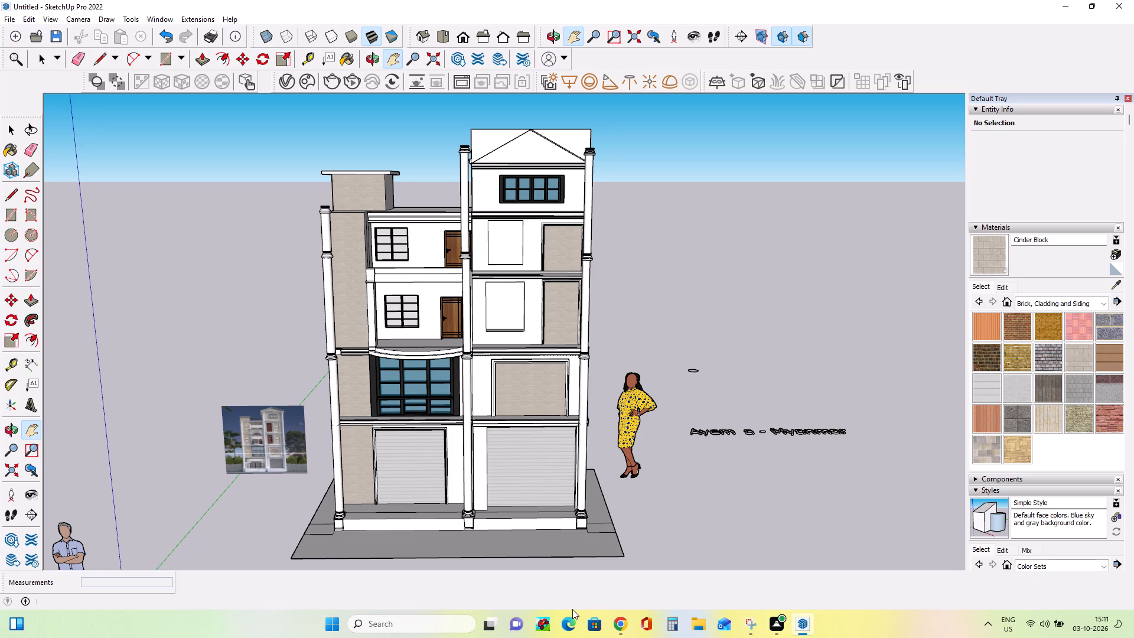
Examine the whole scene around the building, including the figures, text and spare windows standing beside it.
{"action": "scroll", "coordinate": [579, 357], "scroll_direction": "down", "scroll_amount": 3}
{"action": "scroll", "coordinate": [644, 381], "scroll_direction": "down", "scroll_amount": 4}
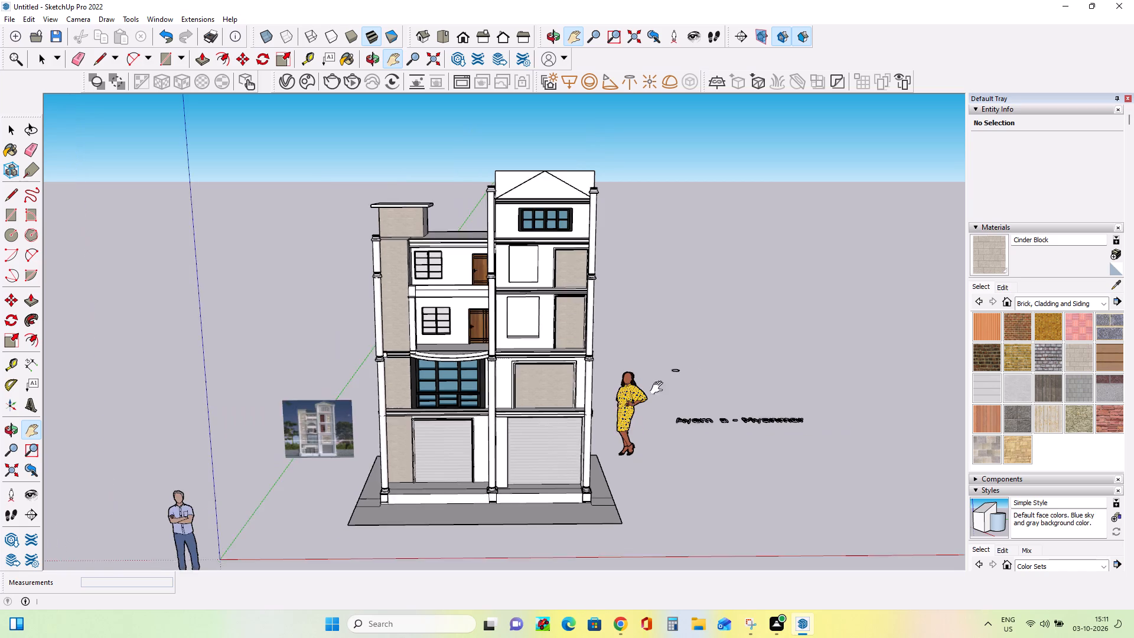
{"action": "scroll", "coordinate": [744, 404], "scroll_direction": "down", "scroll_amount": 6}
{"action": "scroll", "coordinate": [747, 406], "scroll_direction": "up", "scroll_amount": 7}
{"action": "scroll", "coordinate": [747, 406], "scroll_direction": "down", "scroll_amount": 9}
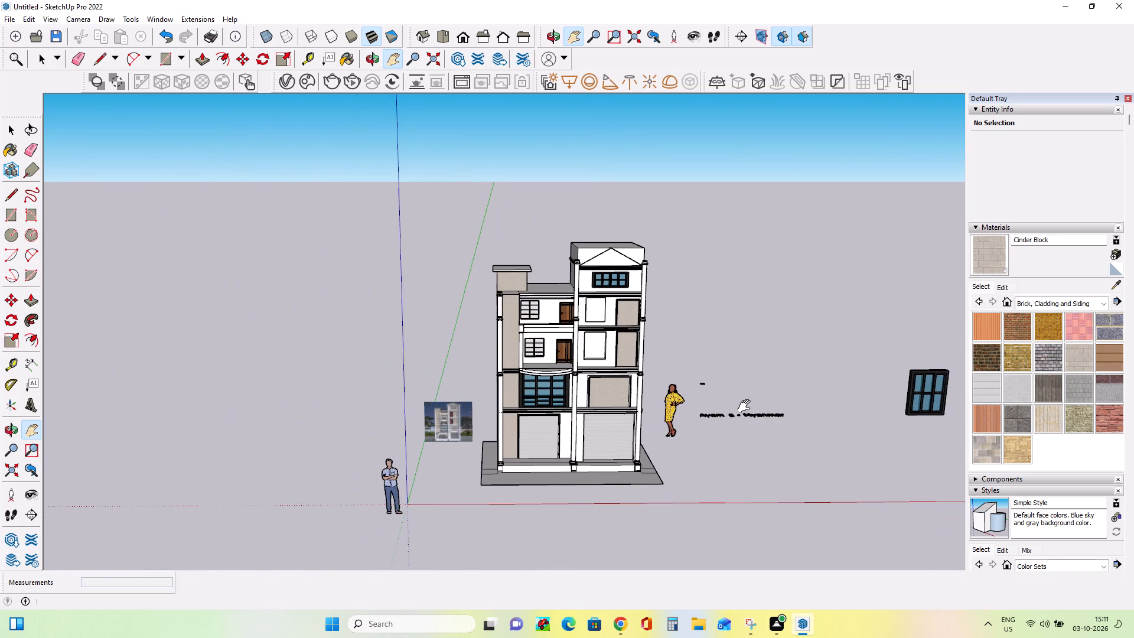
{"action": "left_click", "coordinate": [37, 431]}
{"action": "left_click_drag", "start_coordinate": [521, 359], "coordinate": [327, 373]}
{"action": "left_click_drag", "start_coordinate": [316, 376], "coordinate": [281, 380]}
{"action": "left_click_drag", "start_coordinate": [256, 384], "coordinate": [211, 382]}
{"action": "right_click", "coordinate": [250, 384]}
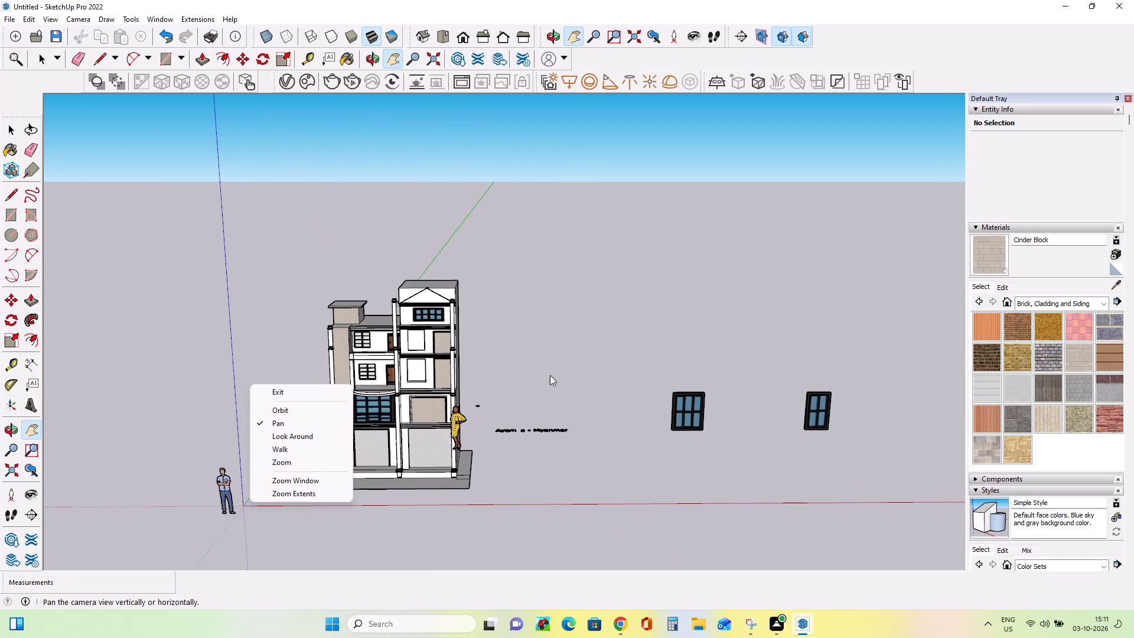
{"action": "left_click", "coordinate": [550, 366]}
{"action": "scroll", "coordinate": [627, 402], "scroll_direction": "up", "scroll_amount": 2}
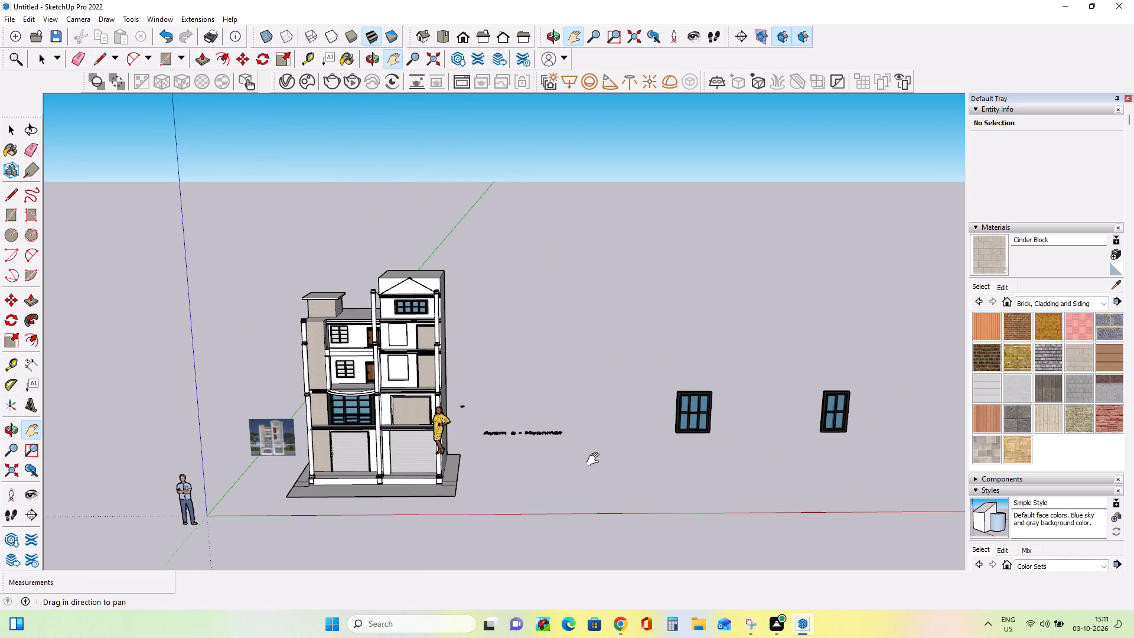
{"action": "scroll", "coordinate": [548, 363], "scroll_direction": "down", "scroll_amount": 1}
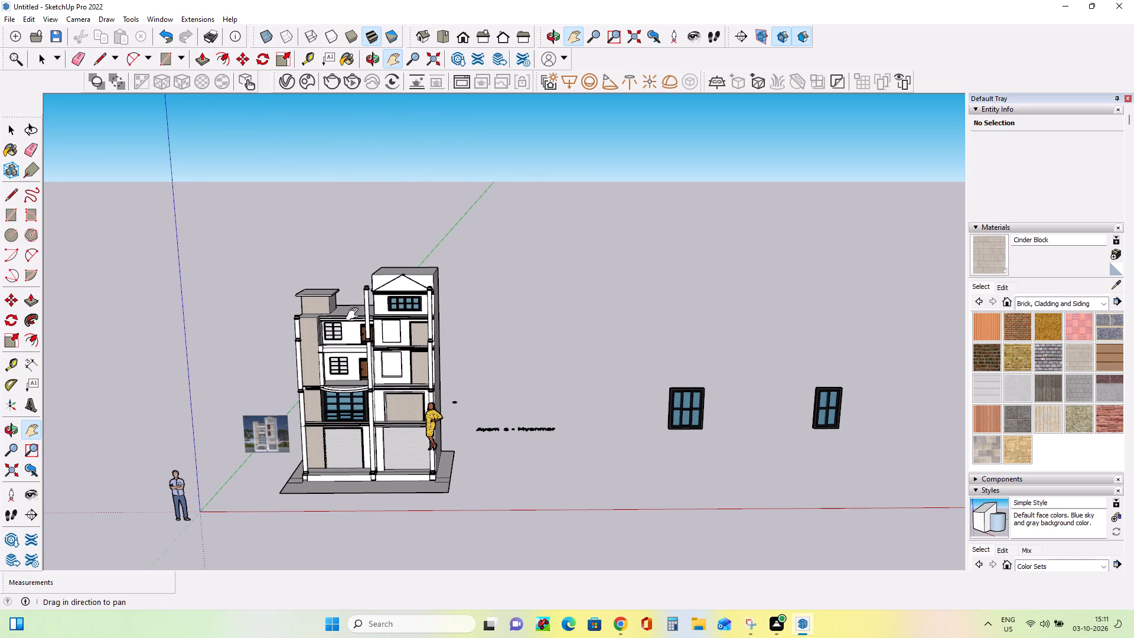
{"action": "scroll", "coordinate": [420, 421], "scroll_direction": "up", "scroll_amount": 3}
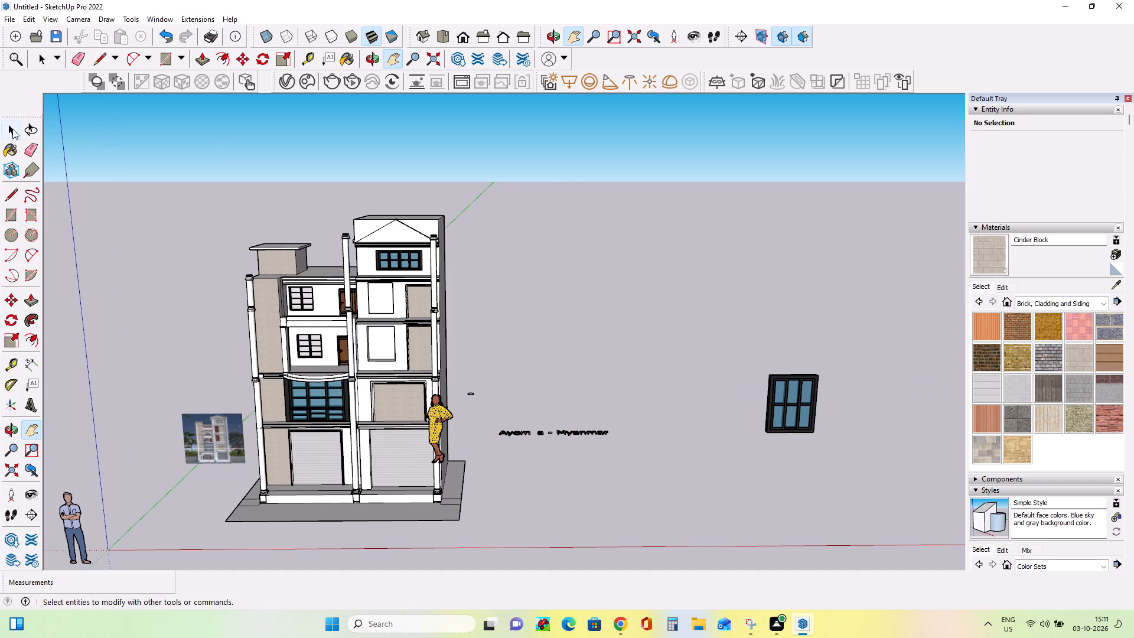
Delete the woman figure in the yellow dress standing beside the building's right-hand column.
{"action": "left_click", "coordinate": [12, 129]}
{"action": "double_click", "coordinate": [437, 436]}
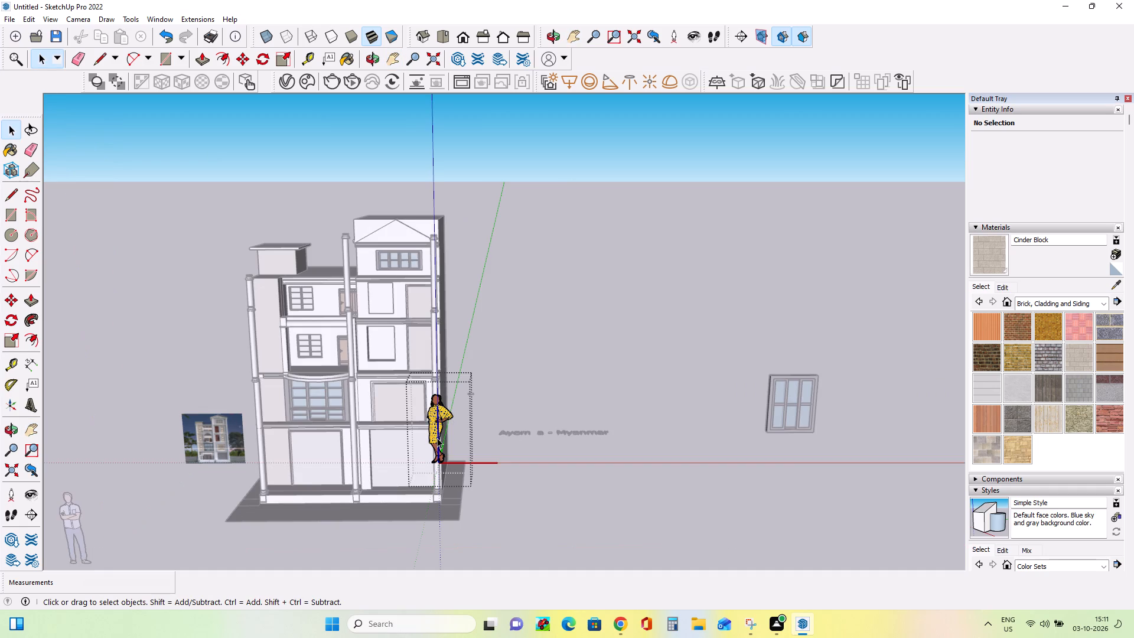
{"action": "key", "text": "Delete"}
{"action": "left_click", "coordinate": [542, 343]}
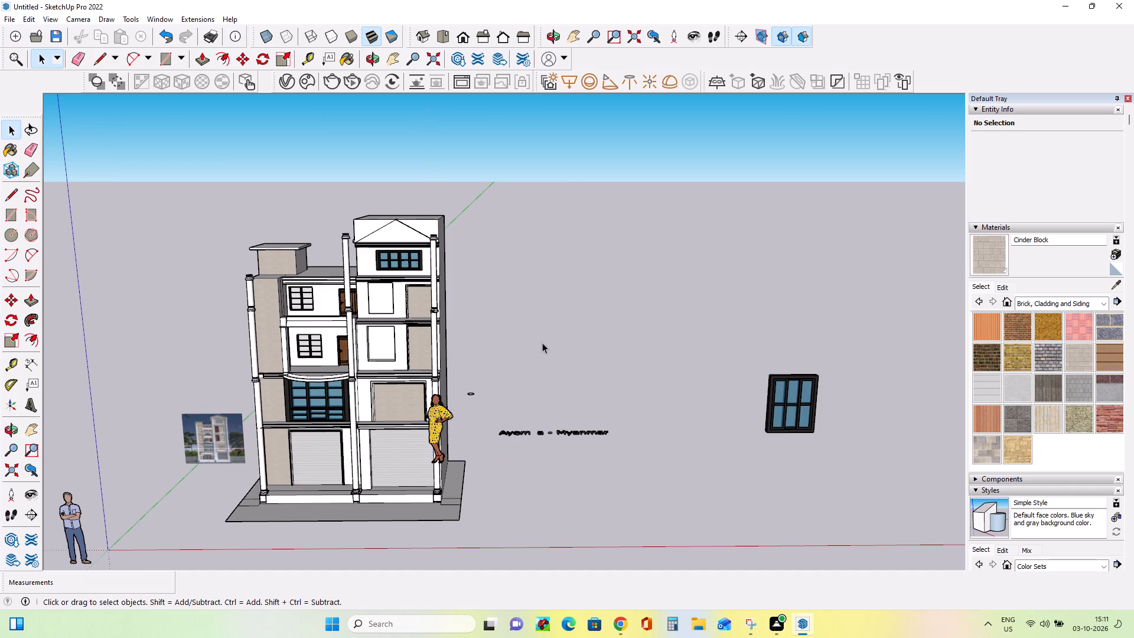
{"action": "left_click", "coordinate": [436, 450]}
{"action": "key", "text": "Delete"}
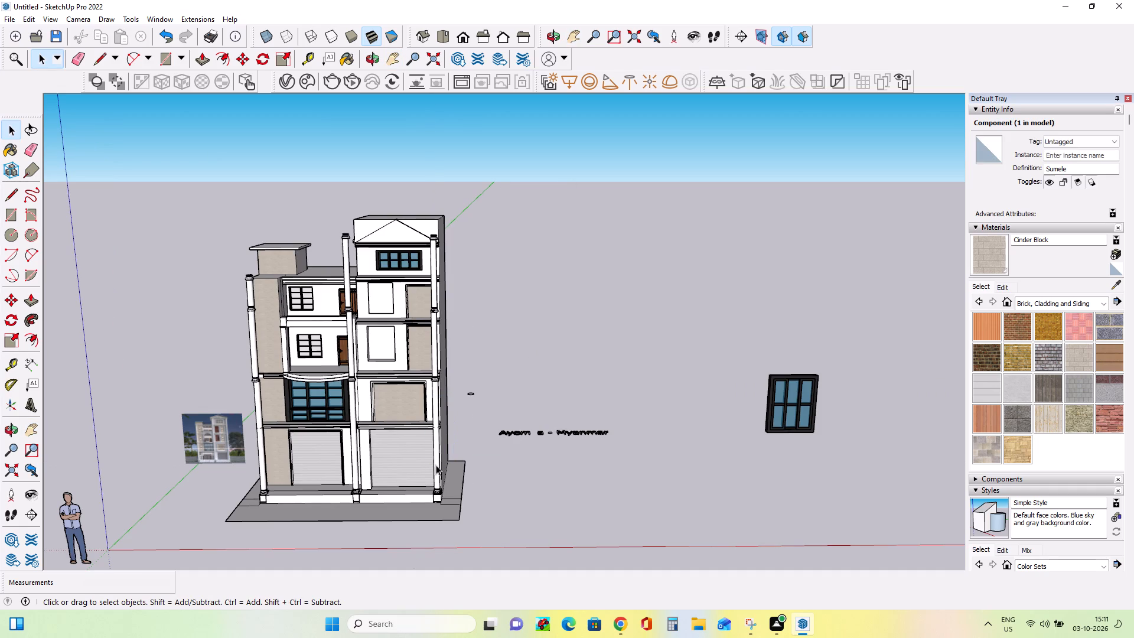
Delete the "Ayemya - Myanmar" 3D text component lying to the right of the building.
{"action": "middle_click_drag", "start_coordinate": [500, 406], "coordinate": [517, 503]}
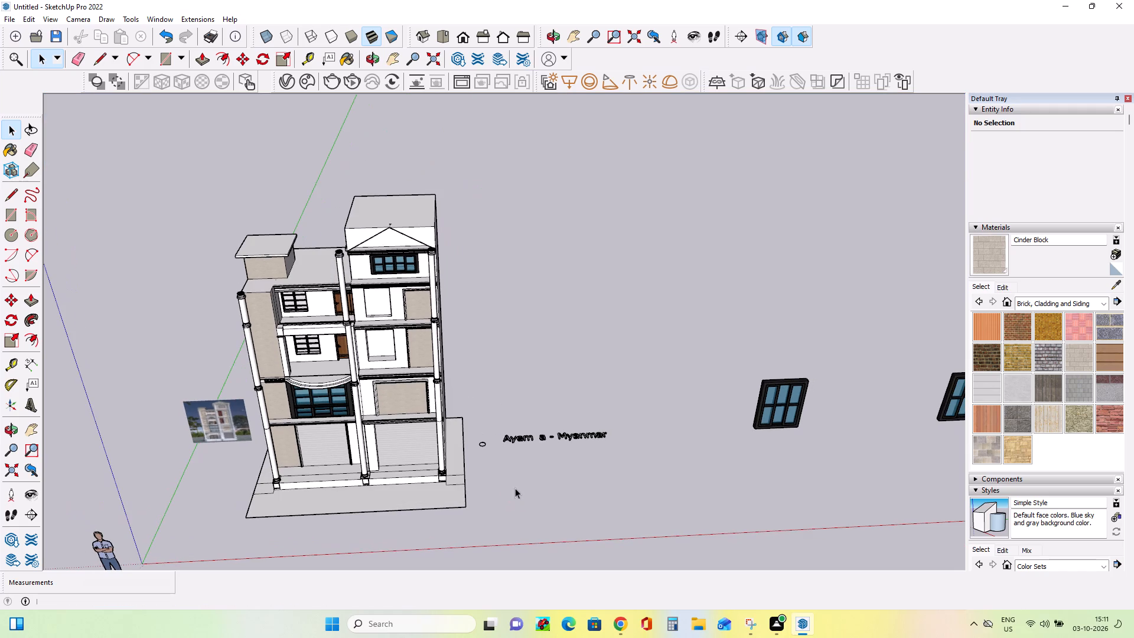
{"action": "left_click", "coordinate": [529, 435]}
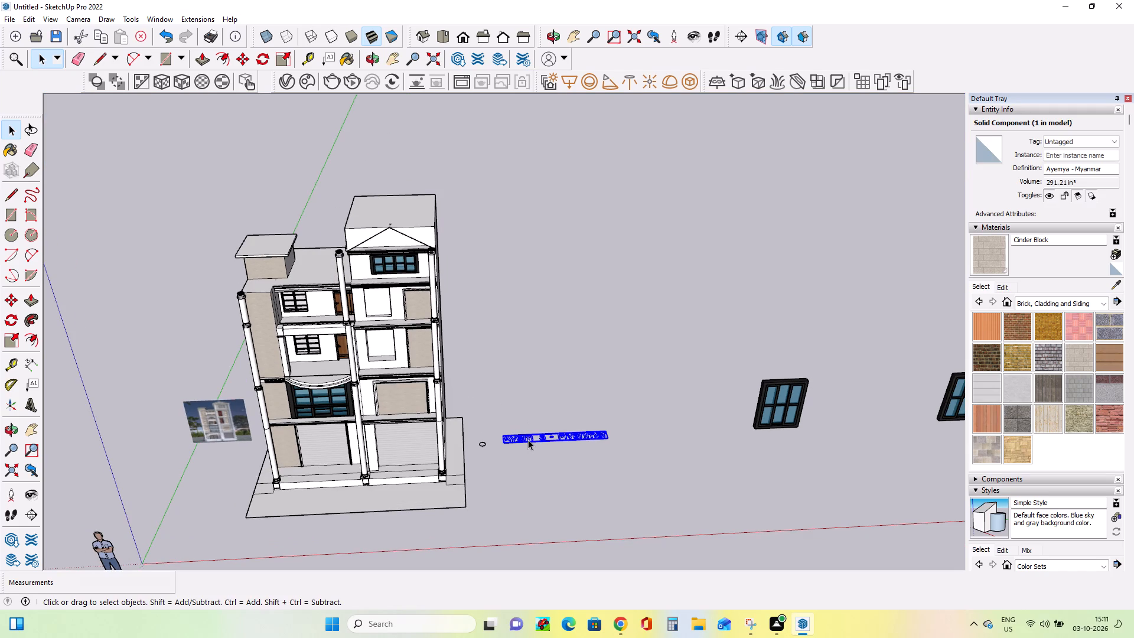
{"action": "key", "text": "Delete"}
Delete the front-right edge segments of the small loose circle beside the building's base.
{"action": "scroll", "coordinate": [485, 460], "scroll_direction": "up", "scroll_amount": 14}
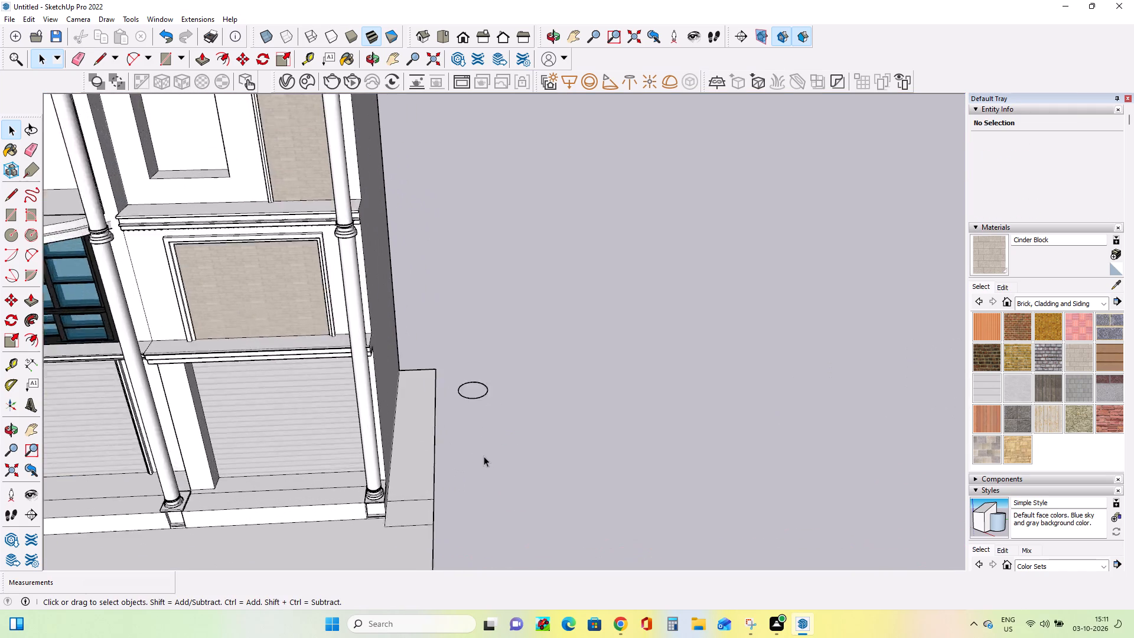
{"action": "left_click", "coordinate": [479, 363]}
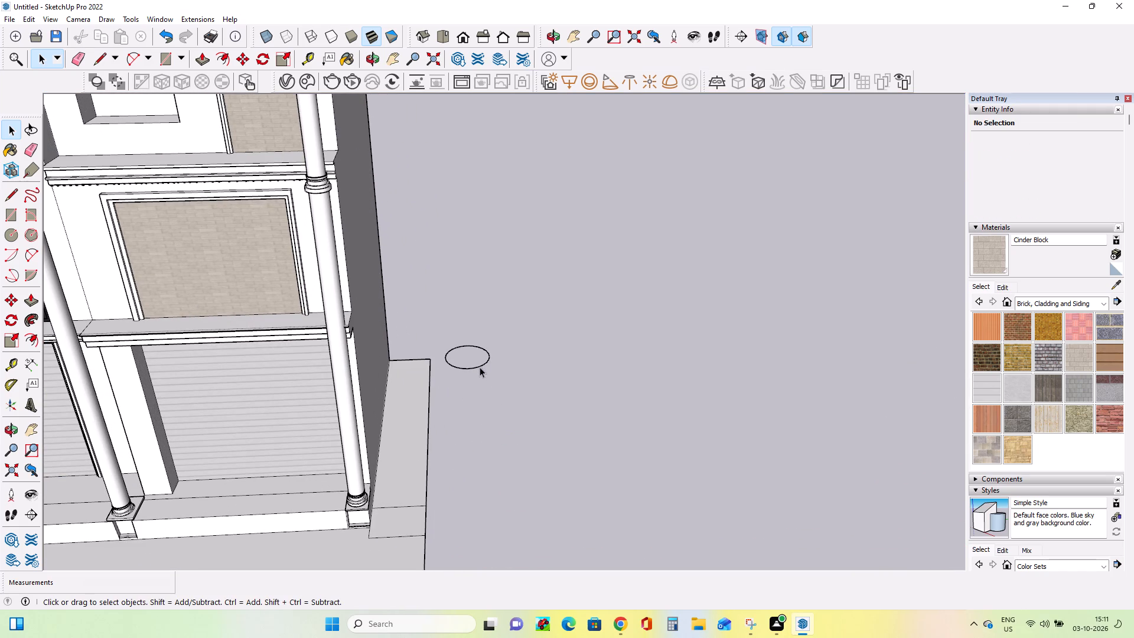
{"action": "scroll", "coordinate": [476, 362], "scroll_direction": "up", "scroll_amount": 8}
{"action": "scroll", "coordinate": [475, 362], "scroll_direction": "down", "scroll_amount": 9}
{"action": "scroll", "coordinate": [475, 362], "scroll_direction": "up", "scroll_amount": 2}
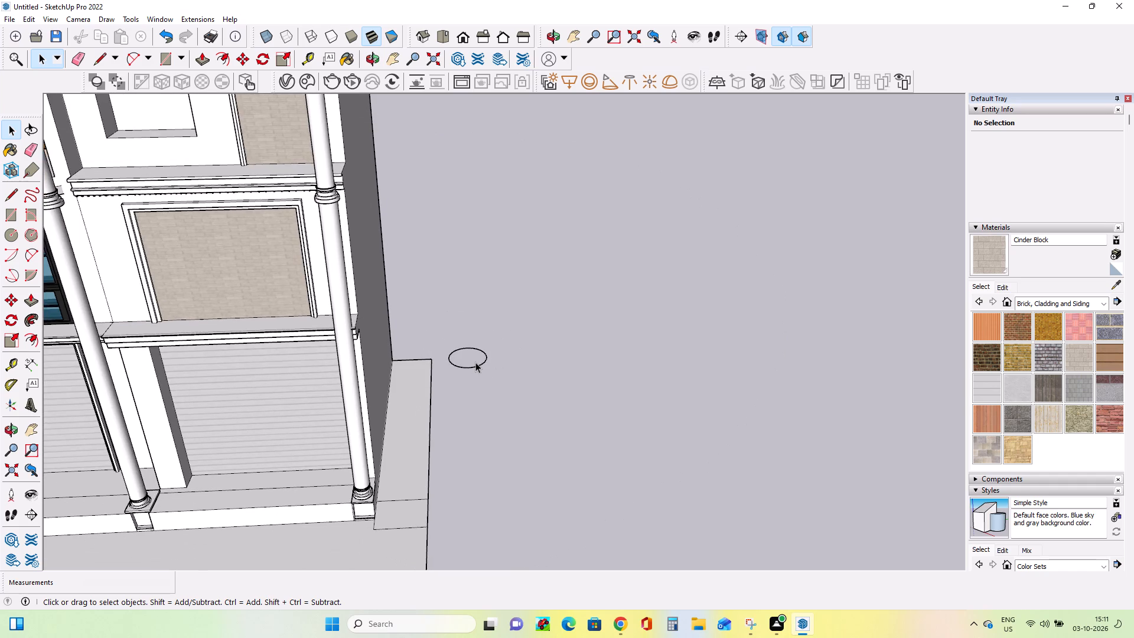
{"action": "scroll", "coordinate": [475, 362], "scroll_direction": "up", "scroll_amount": 5}
{"action": "scroll", "coordinate": [475, 362], "scroll_direction": "down", "scroll_amount": 2}
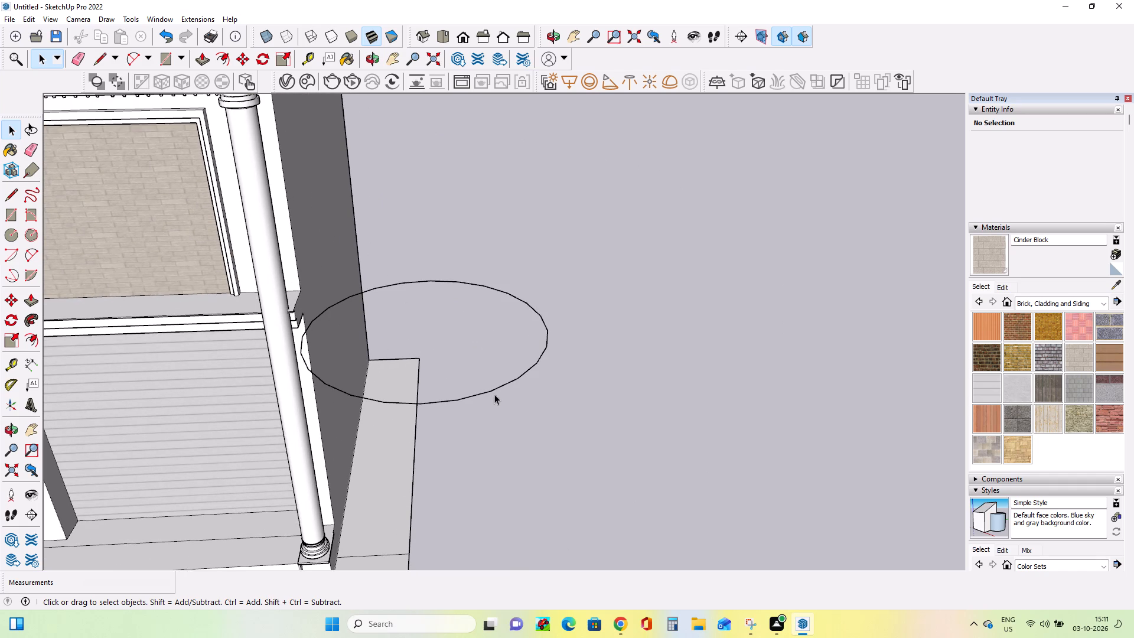
{"action": "double_click", "coordinate": [496, 390]}
{"action": "key", "text": "Delete"}
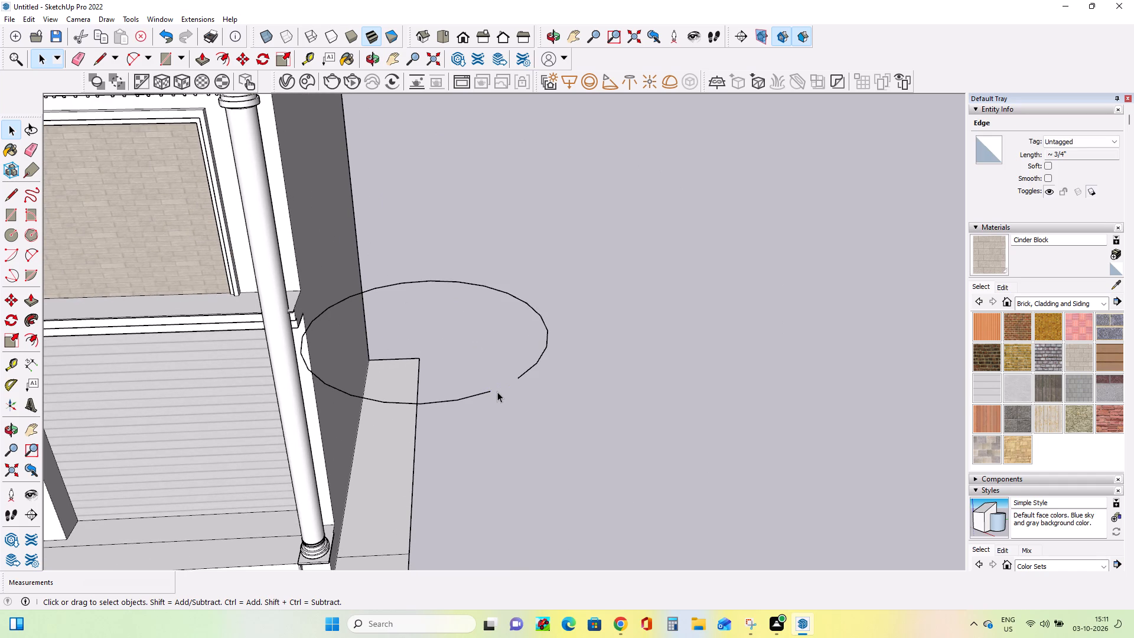
{"action": "left_click", "coordinate": [523, 372]}
{"action": "key", "text": "Delete"}
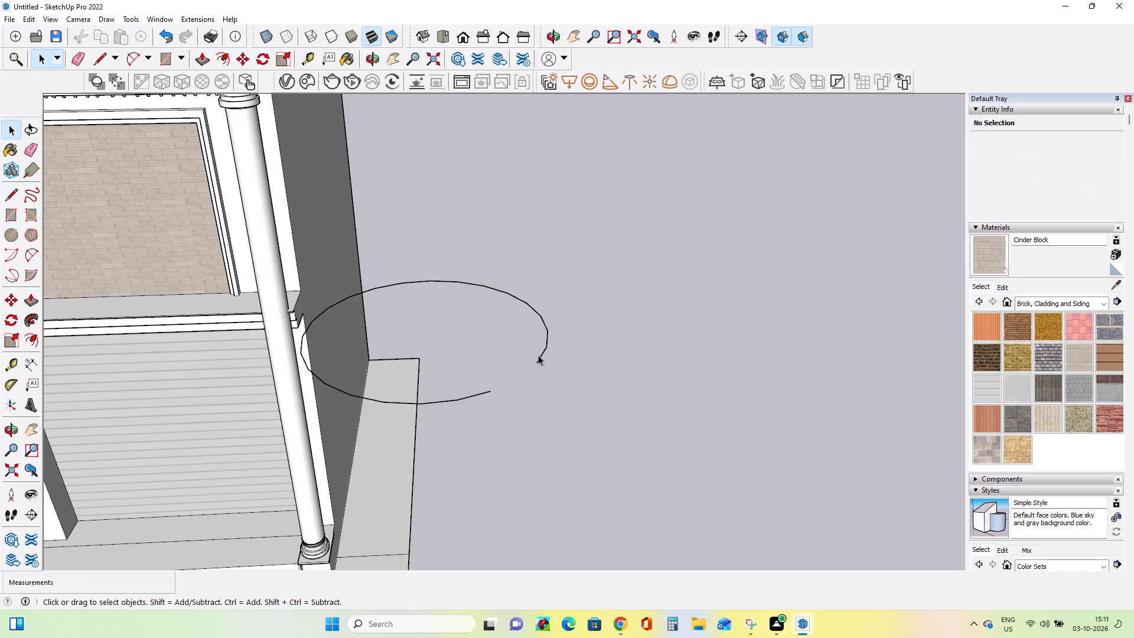
{"action": "double_click", "coordinate": [541, 357]}
{"action": "key", "text": "Delete"}
Delete the edge segments along the loose circle's right side and around its rear-right curve.
{"action": "left_click", "coordinate": [546, 342]}
{"action": "key", "text": "Delete"}
{"action": "left_click", "coordinate": [547, 326]}
{"action": "key", "text": "Delete"}
{"action": "left_click", "coordinate": [537, 311]}
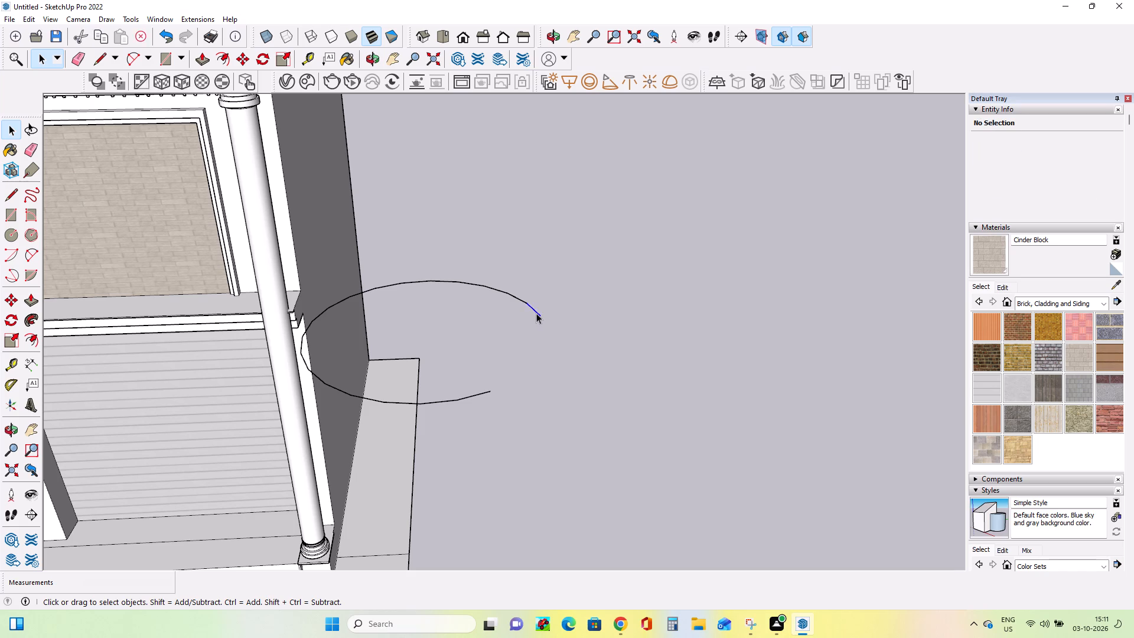
{"action": "key", "text": "Delete"}
{"action": "left_click", "coordinate": [522, 300]}
{"action": "key", "text": "Delete"}
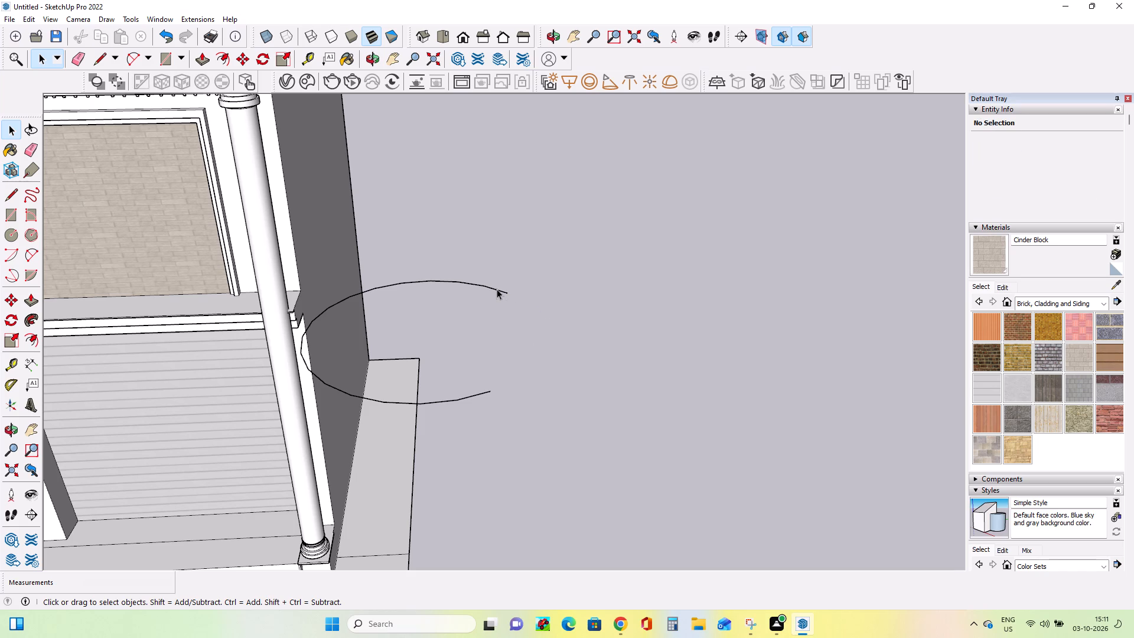
{"action": "left_click", "coordinate": [497, 289]}
{"action": "key", "text": "Delete"}
{"action": "left_click", "coordinate": [468, 282]}
{"action": "key", "text": "Delete"}
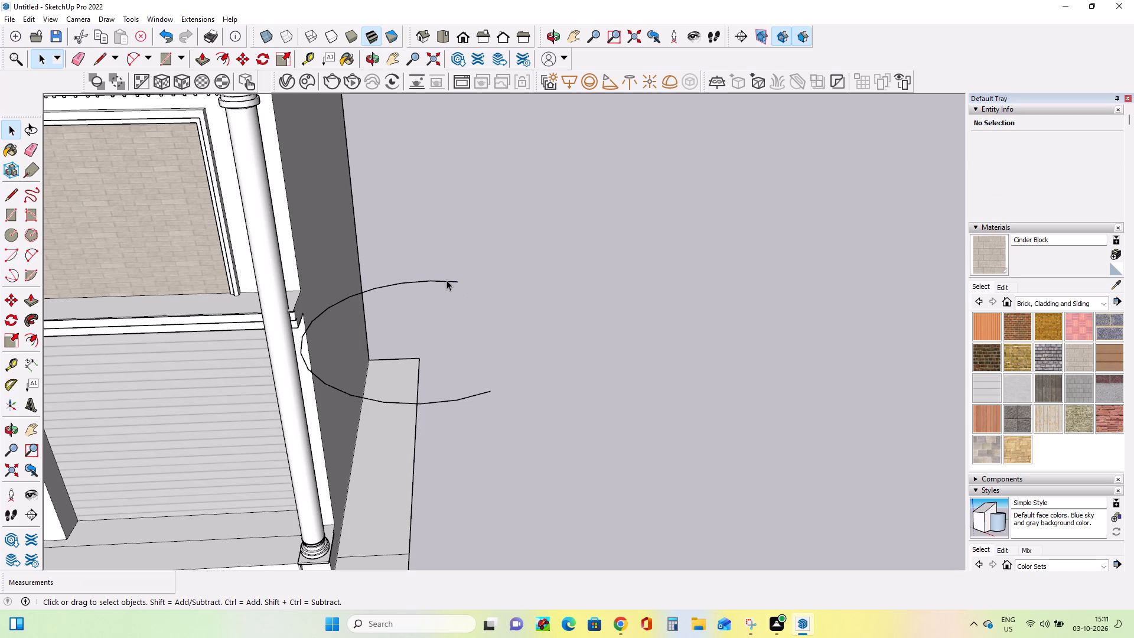
Delete the edge segments along the loose circle's rear and rear-left curve.
{"action": "left_click", "coordinate": [446, 279]}
{"action": "key", "text": "Delete"}
{"action": "left_click", "coordinate": [447, 280]}
{"action": "key", "text": "Delete"}
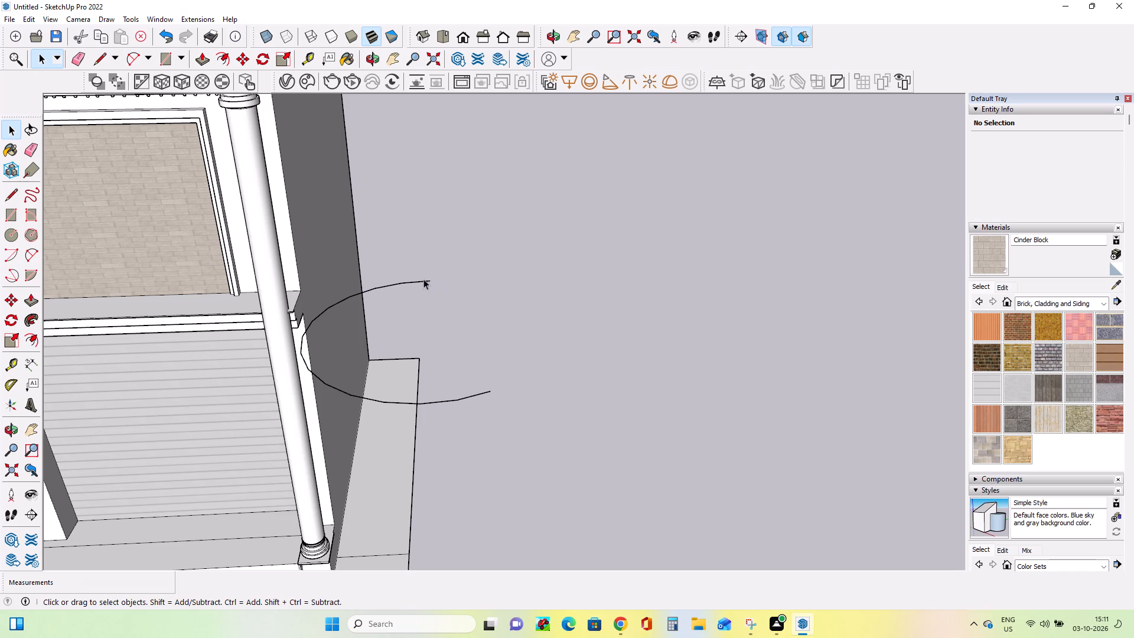
{"action": "left_click", "coordinate": [417, 280]}
{"action": "left_click", "coordinate": [422, 284]}
{"action": "left_click", "coordinate": [423, 281]}
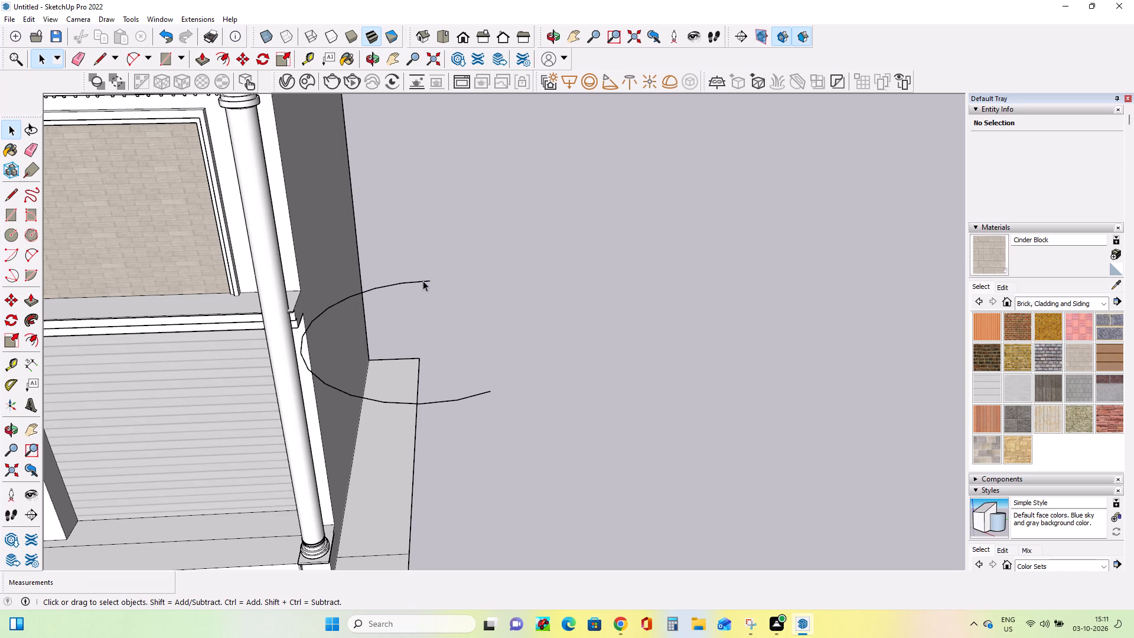
{"action": "key", "text": "Delete"}
{"action": "left_click", "coordinate": [391, 283]}
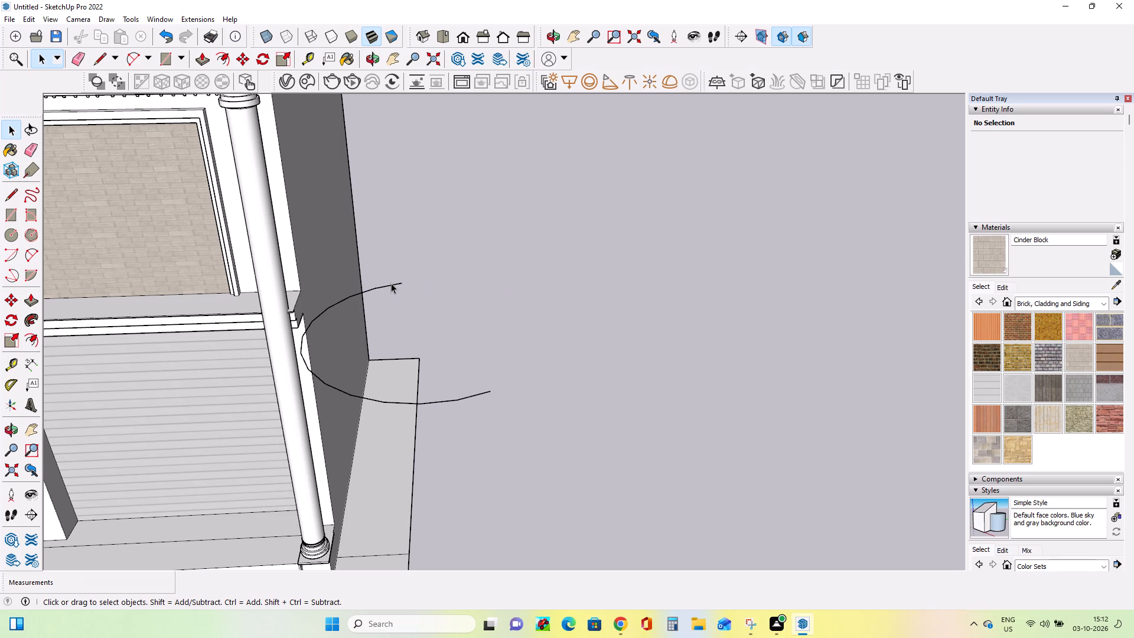
{"action": "left_click", "coordinate": [392, 284]}
{"action": "key", "text": "Delete"}
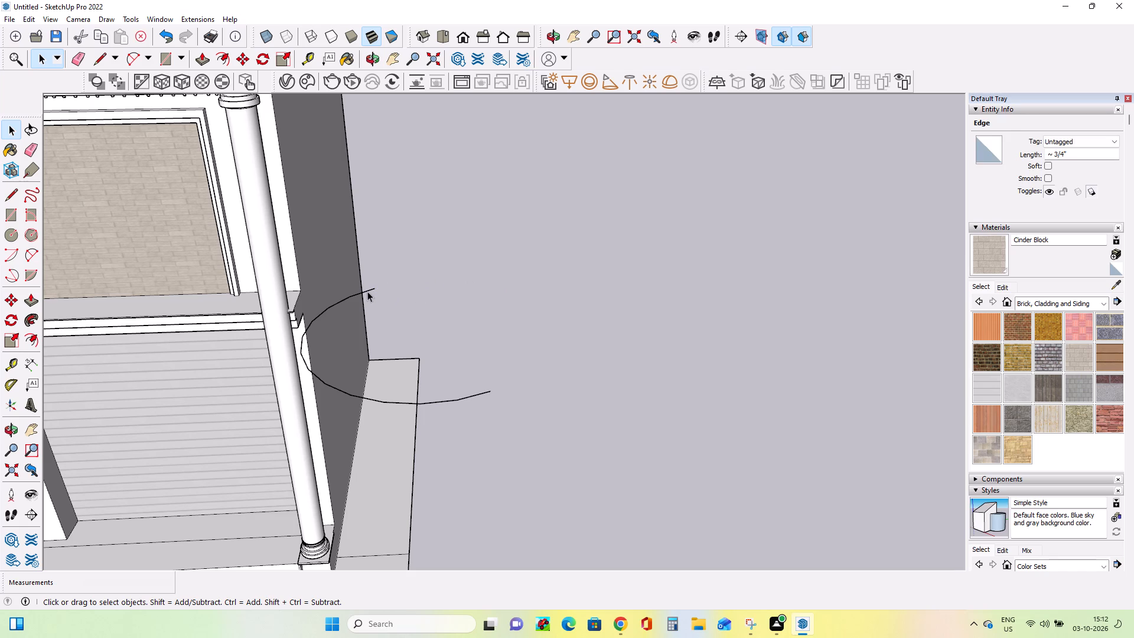
{"action": "left_click", "coordinate": [367, 291]}
{"action": "key", "text": "Delete"}
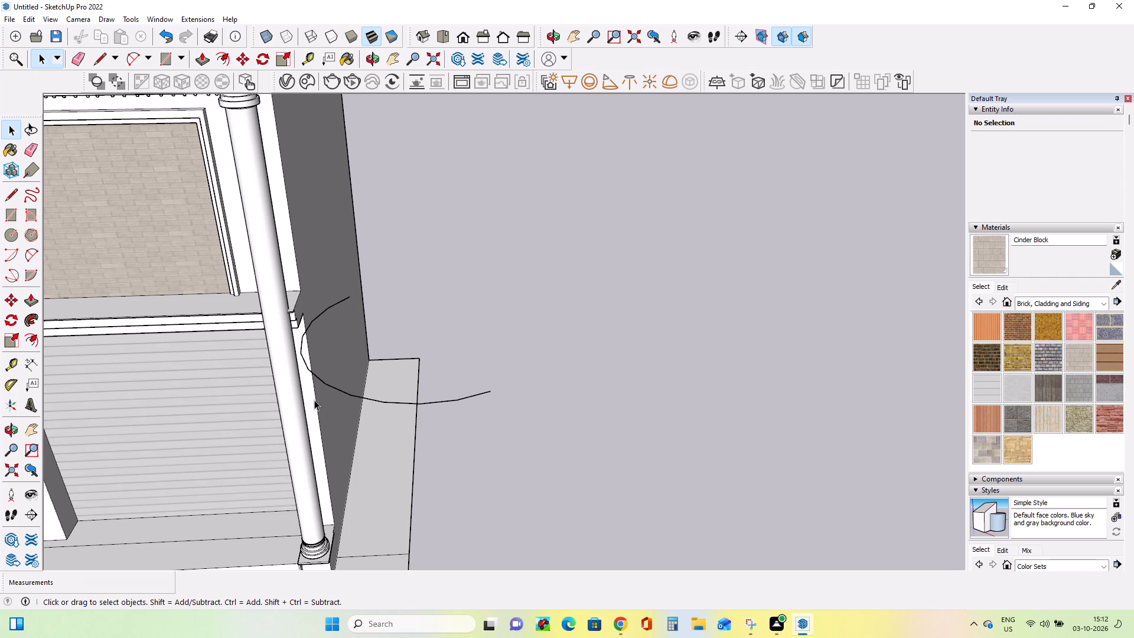
{"action": "double_click", "coordinate": [340, 304]}
{"action": "key", "text": "Delete"}
Delete the three edge segments at the front-right end of the loose circle's remaining arc beside the building.
{"action": "left_click", "coordinate": [475, 393]}
{"action": "key", "text": "Delete"}
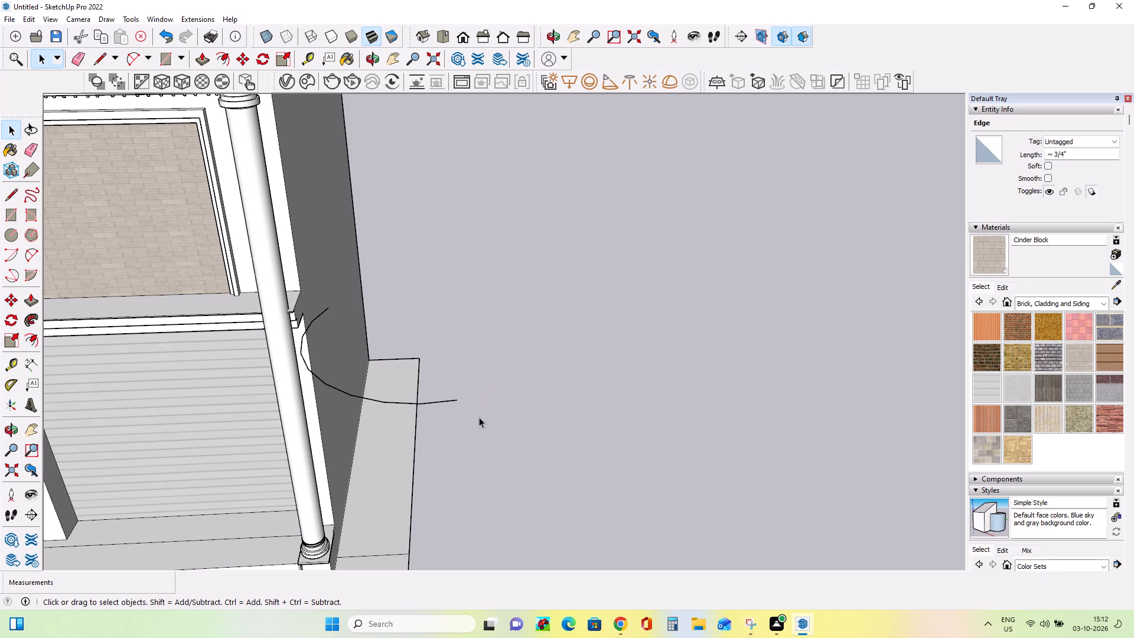
{"action": "middle_click_drag", "start_coordinate": [469, 431], "coordinate": [514, 377]}
{"action": "scroll", "coordinate": [514, 377], "scroll_direction": "down", "scroll_amount": 5}
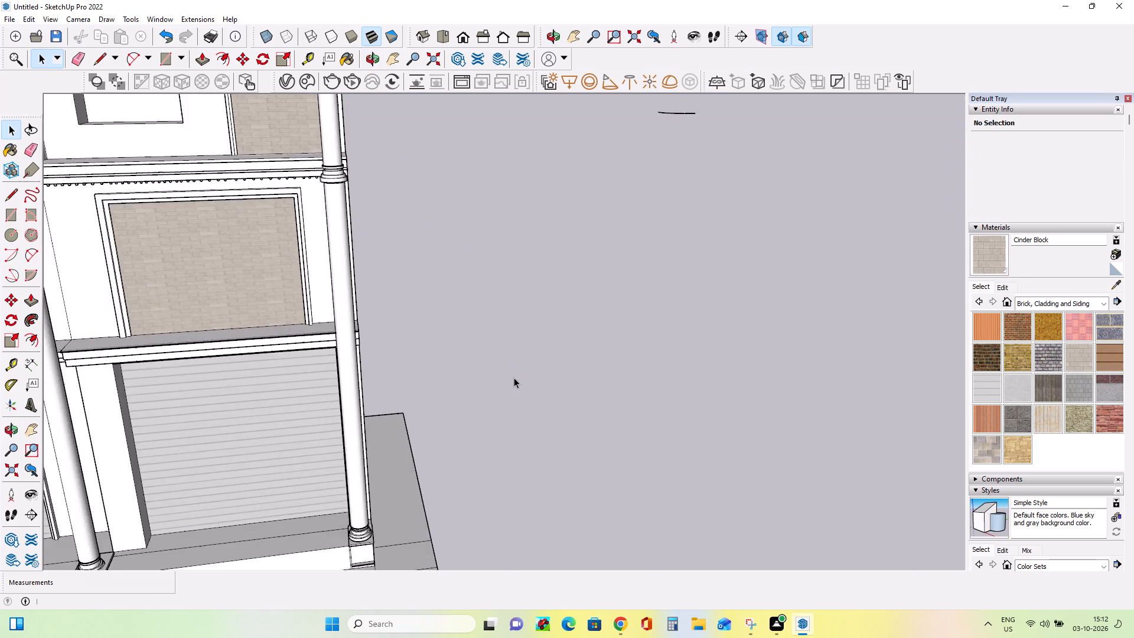
{"action": "scroll", "coordinate": [514, 377], "scroll_direction": "down", "scroll_amount": 4}
{"action": "scroll", "coordinate": [572, 285], "scroll_direction": "up", "scroll_amount": 8}
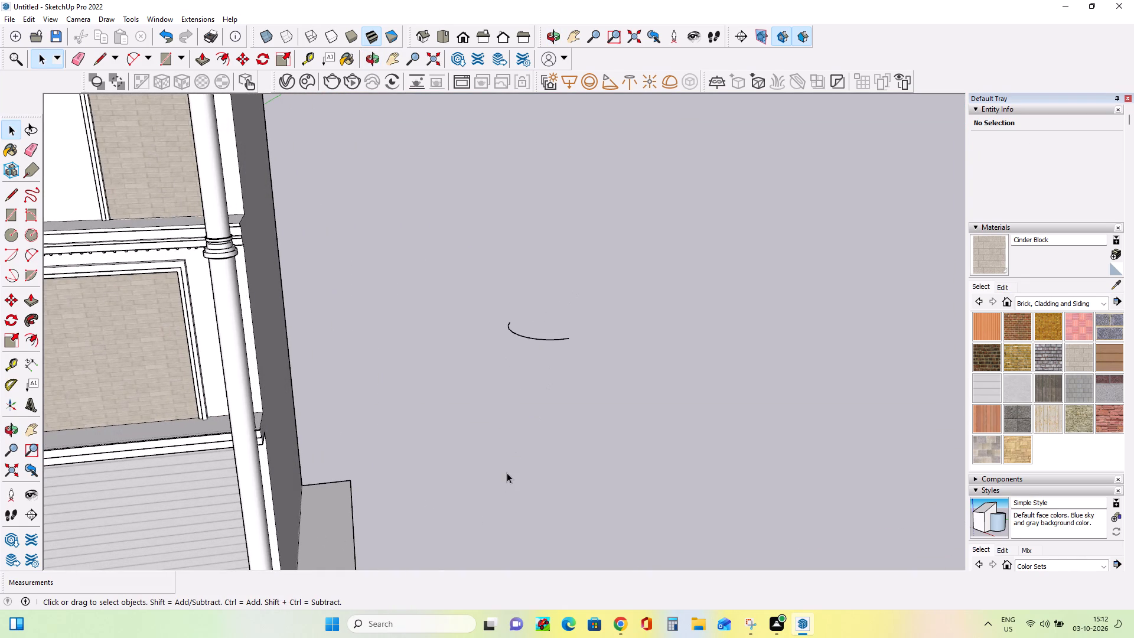
{"action": "left_click", "coordinate": [524, 442]}
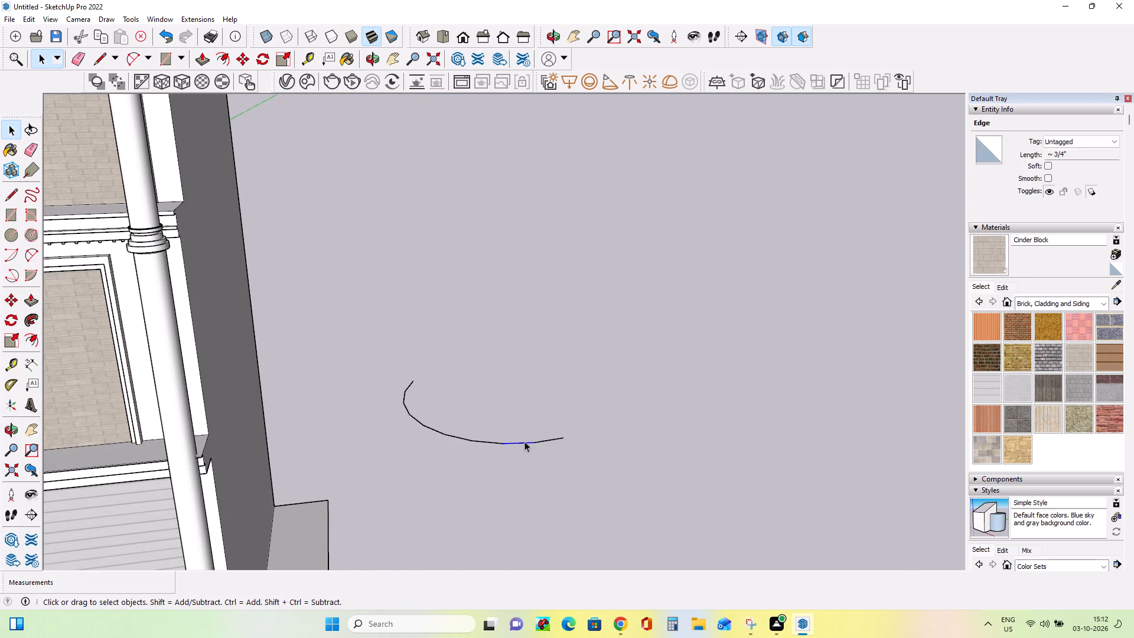
{"action": "key", "text": "Delete"}
{"action": "left_click", "coordinate": [545, 438]}
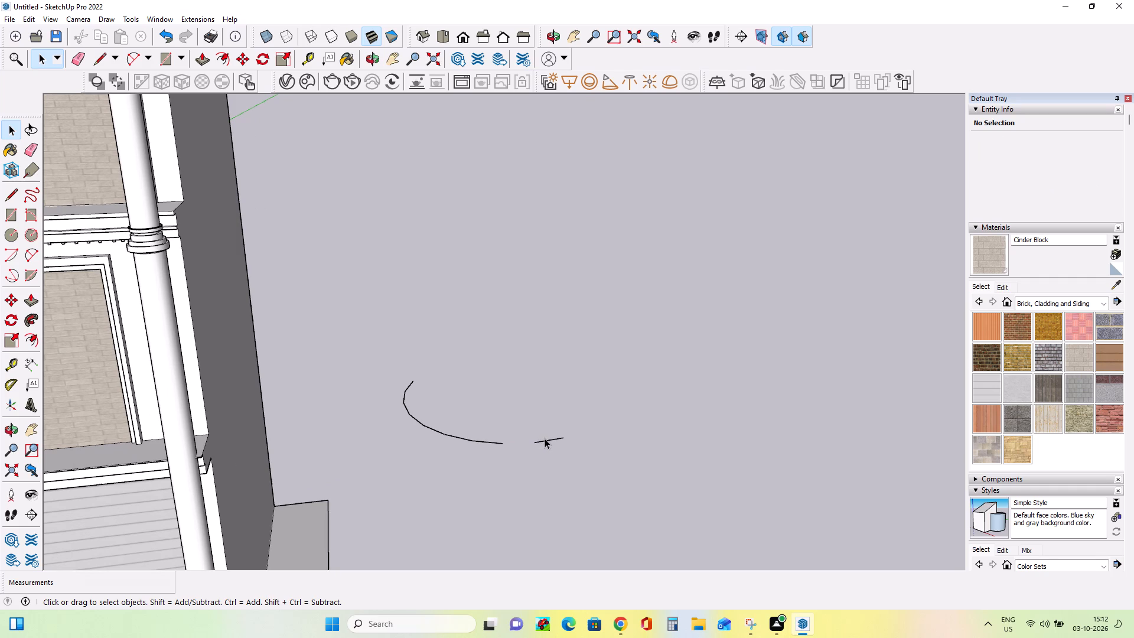
{"action": "double_click", "coordinate": [550, 442]}
{"action": "middle_click_drag", "start_coordinate": [566, 435], "coordinate": [569, 487]}
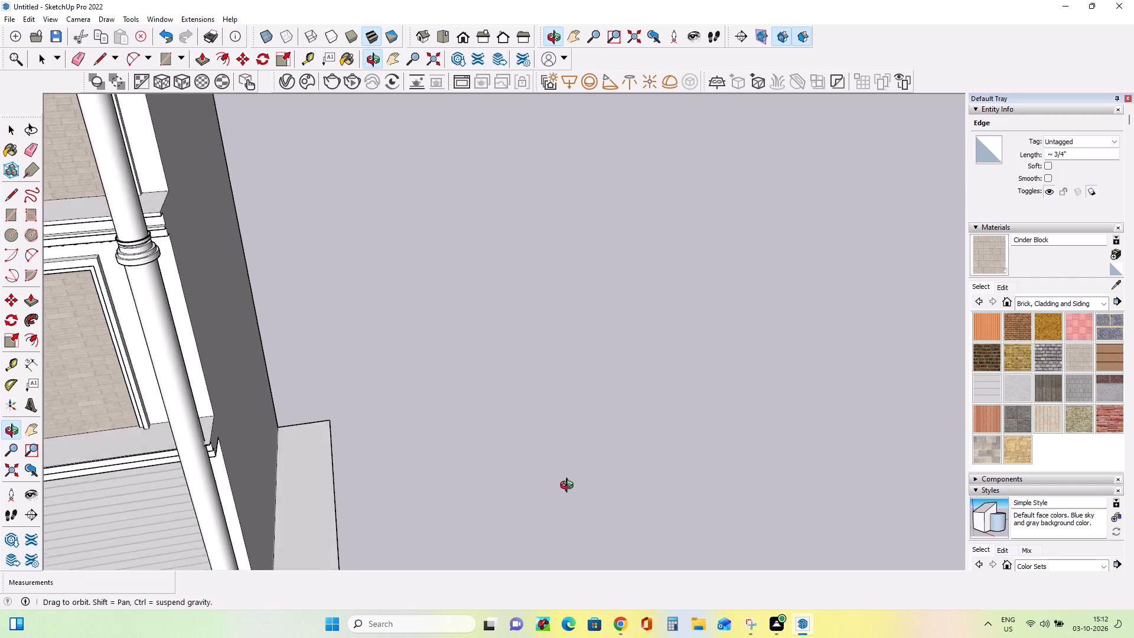
{"action": "middle_click_drag", "start_coordinate": [569, 487], "coordinate": [548, 428]}
{"action": "scroll", "coordinate": [548, 428], "scroll_direction": "down", "scroll_amount": 4}
{"action": "scroll", "coordinate": [471, 405], "scroll_direction": "up", "scroll_amount": 7}
{"action": "scroll", "coordinate": [540, 427], "scroll_direction": "down", "scroll_amount": 4}
{"action": "scroll", "coordinate": [669, 461], "scroll_direction": "up", "scroll_amount": 1}
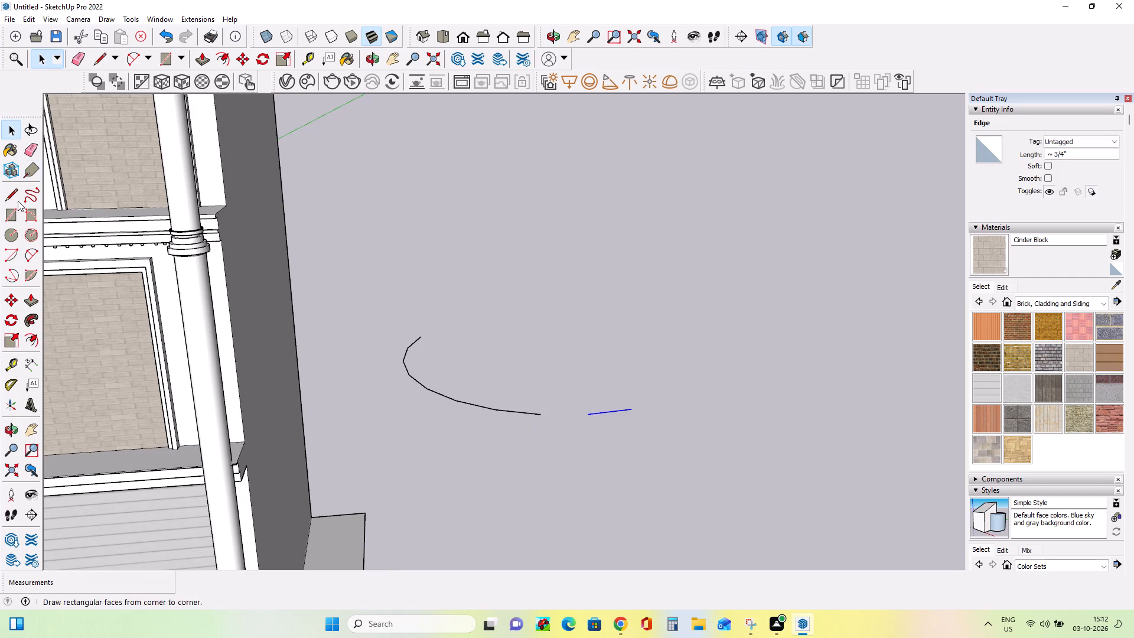
{"action": "key", "text": "Delete"}
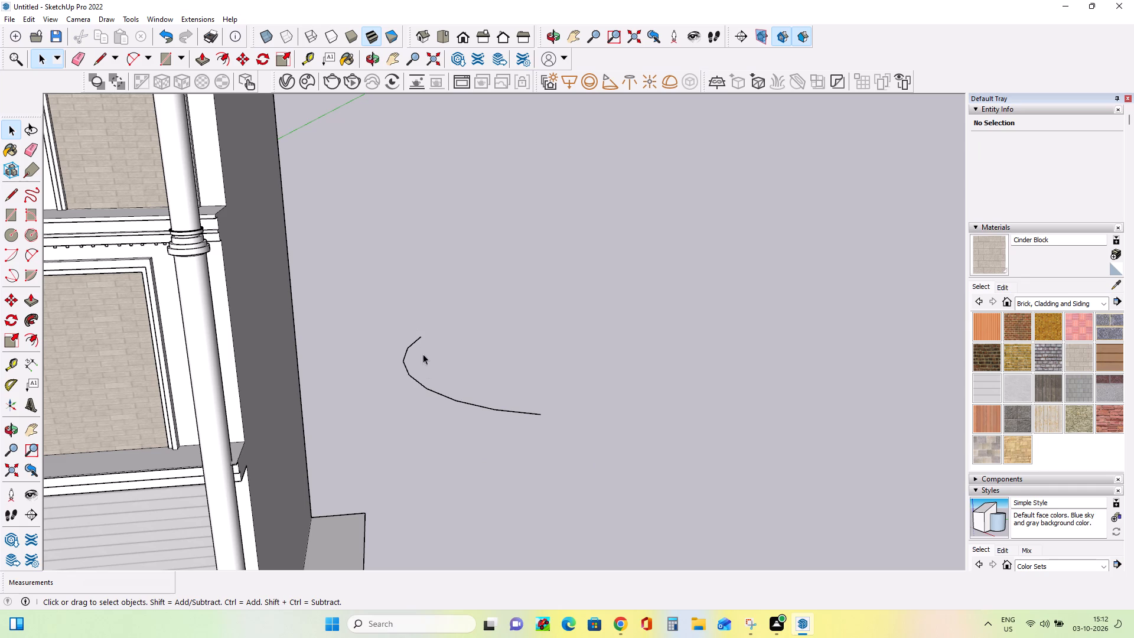
Delete the next three edge segments along the front curve of the loose arc.
{"action": "left_click", "coordinate": [514, 410]}
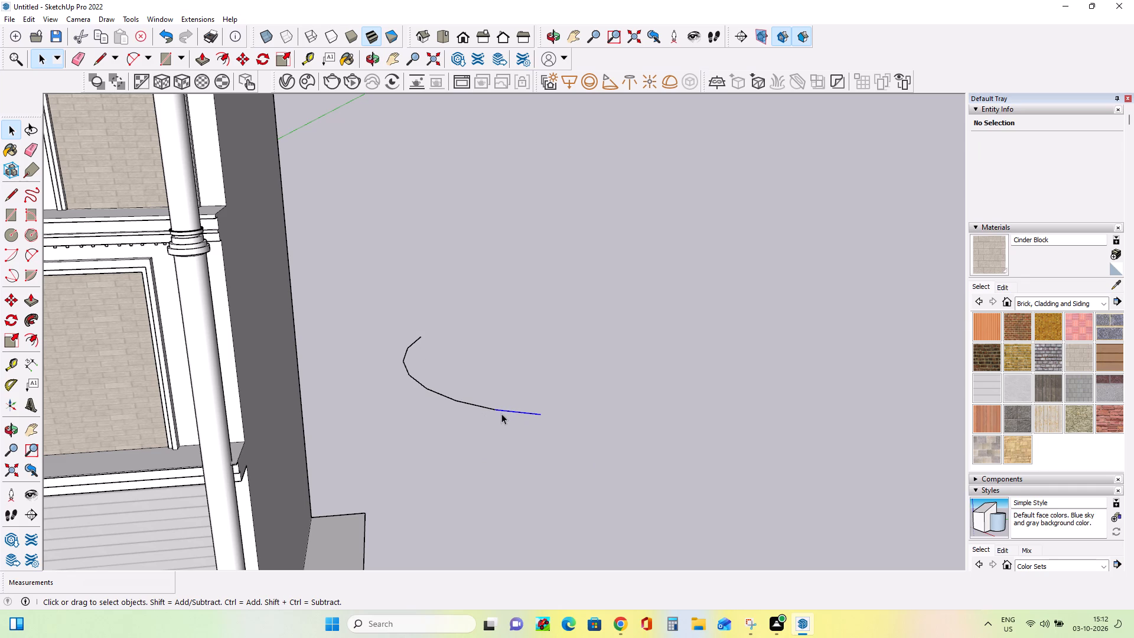
{"action": "key", "text": "Delete"}
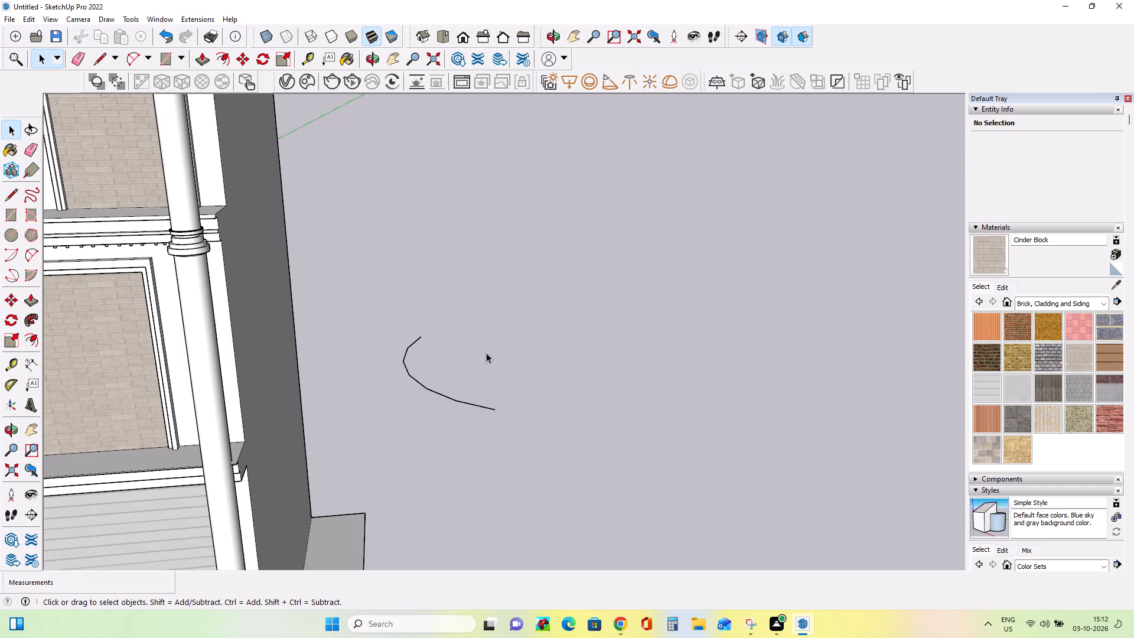
{"action": "left_click", "coordinate": [460, 403]}
{"action": "key", "text": "Delete"}
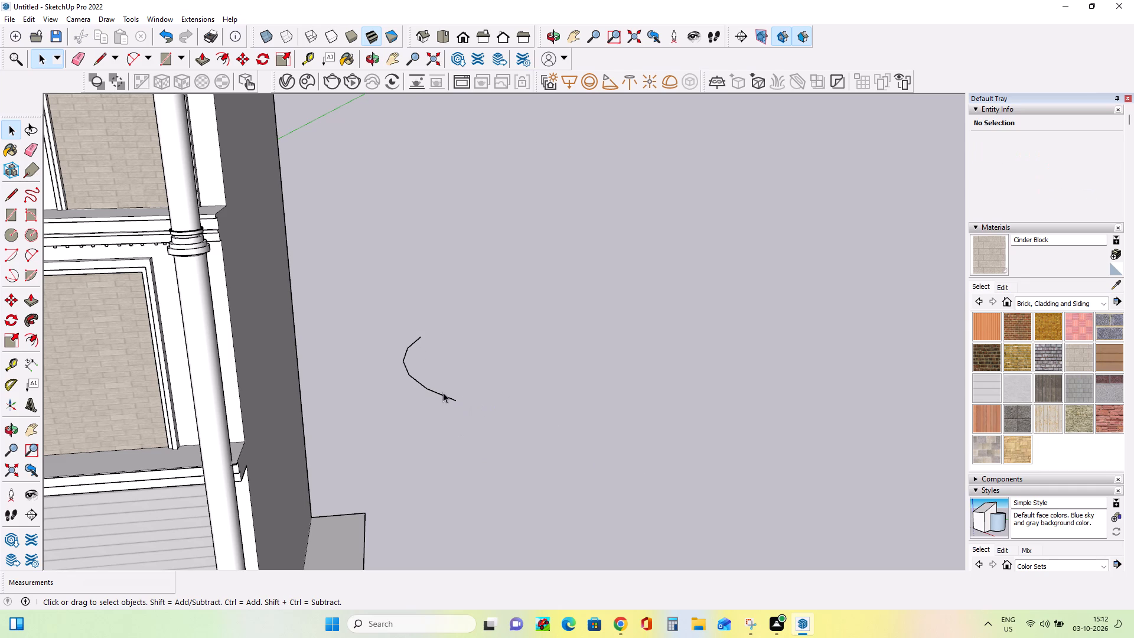
{"action": "left_click", "coordinate": [445, 395]}
{"action": "key", "text": "Delete"}
Delete the last edge segments around the loose arc's left side, clearing the circle completely.
{"action": "double_click", "coordinate": [414, 377]}
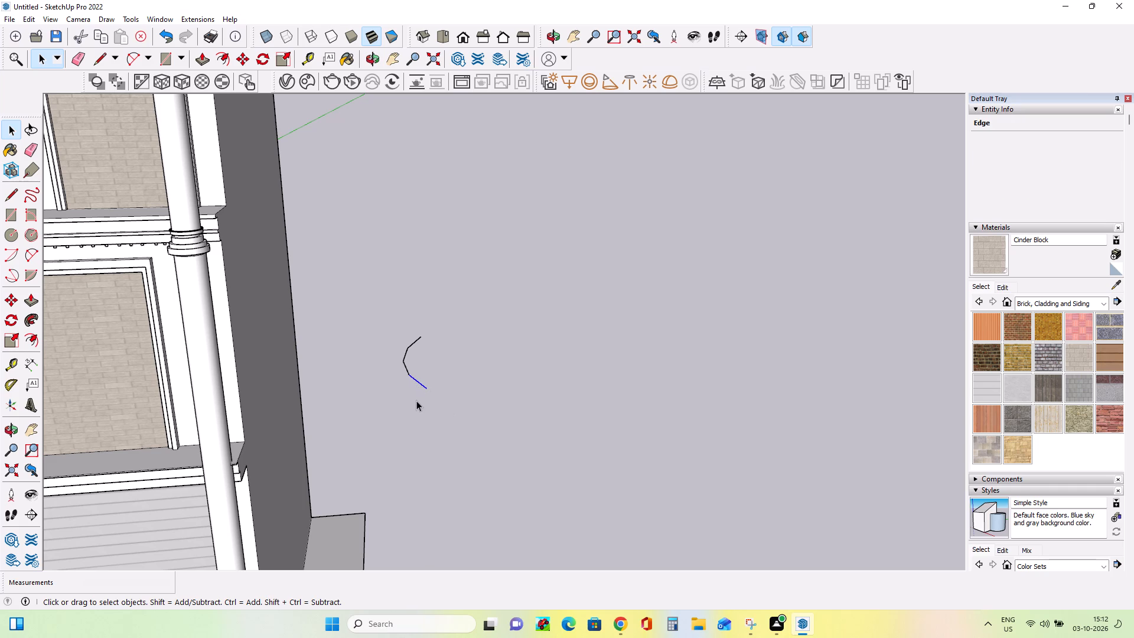
{"action": "key", "text": "Delete"}
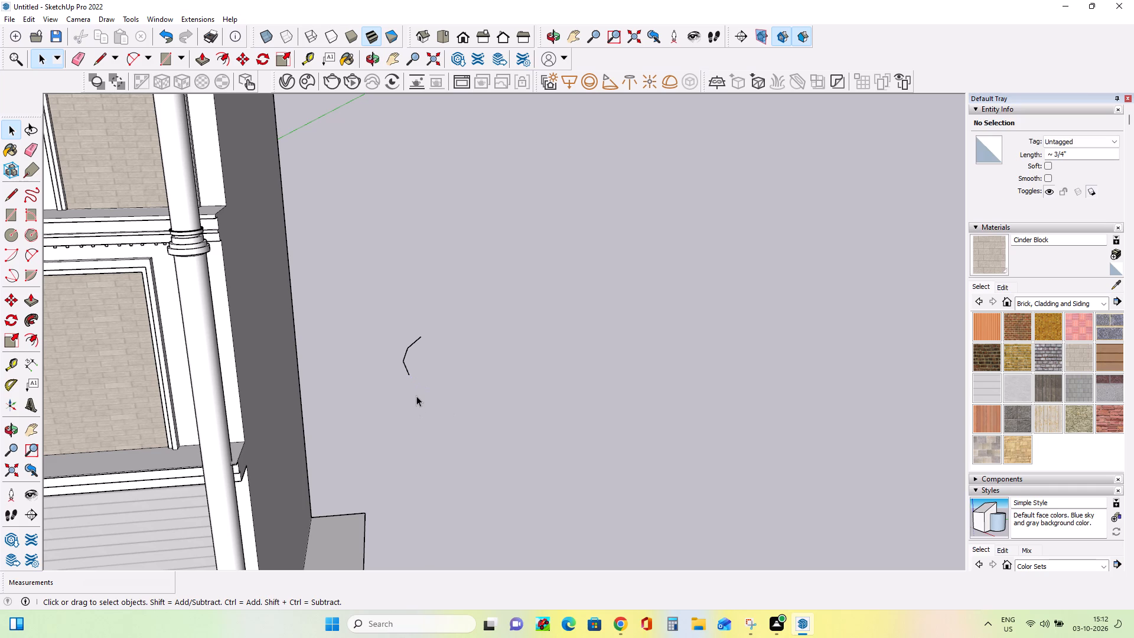
{"action": "double_click", "coordinate": [406, 370]}
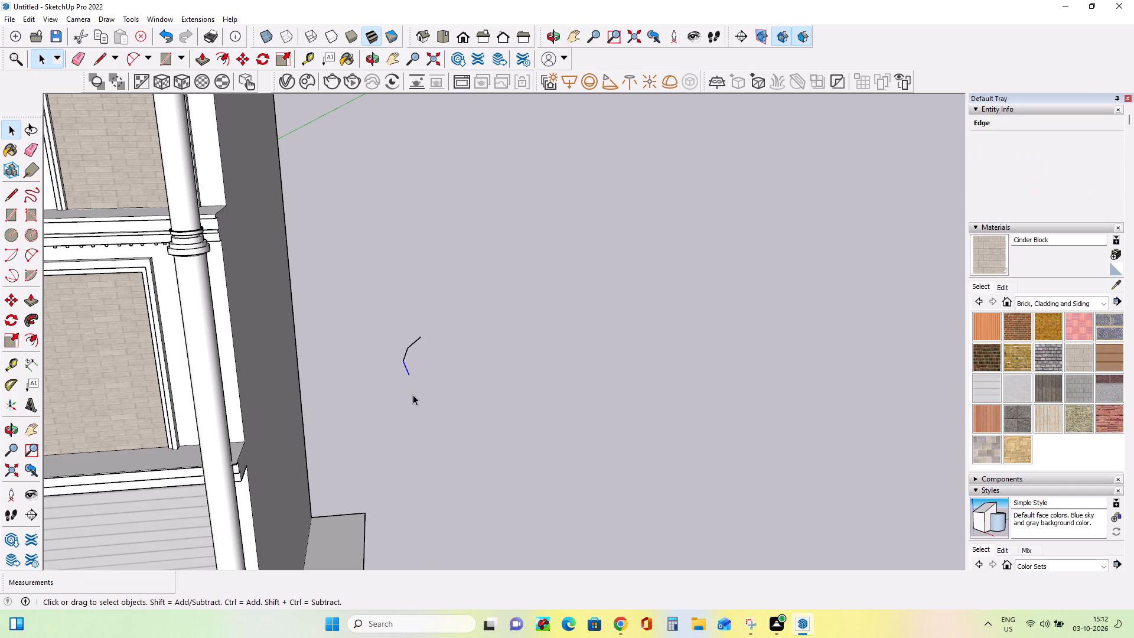
{"action": "key", "text": "Delete"}
{"action": "left_click", "coordinate": [407, 355]}
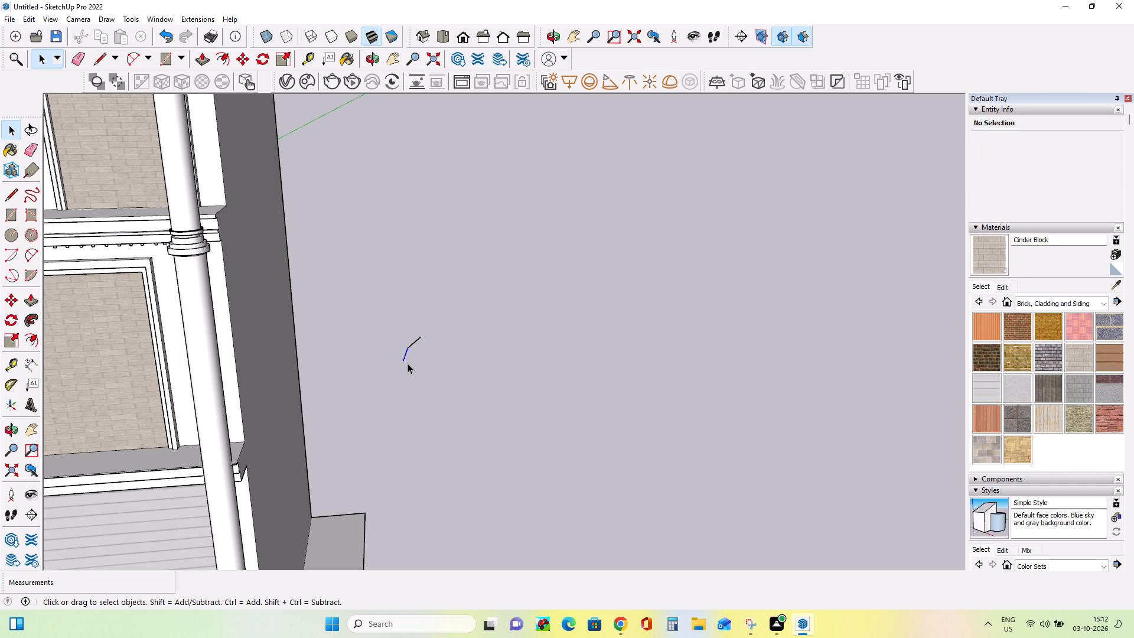
{"action": "key", "text": "Delete"}
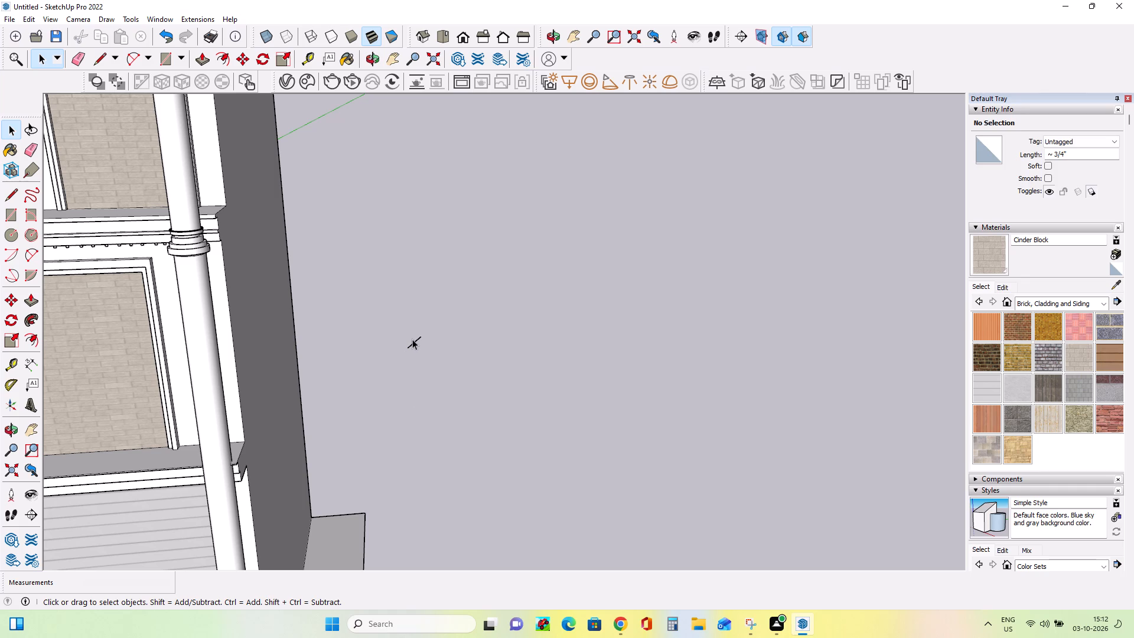
{"action": "left_click", "coordinate": [413, 340]}
{"action": "key", "text": "Delete"}
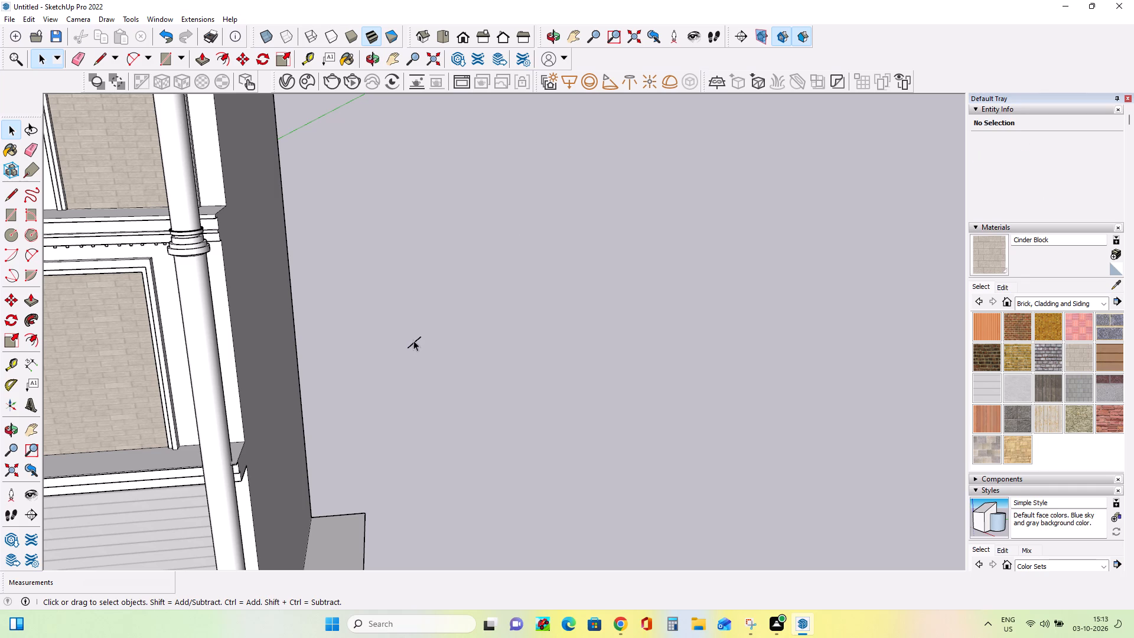
{"action": "double_click", "coordinate": [415, 341]}
{"action": "key", "text": "Delete"}
Delete the spare six-pane window group standing apart to the right of the building.
{"action": "scroll", "coordinate": [421, 356], "scroll_direction": "down", "scroll_amount": 2}
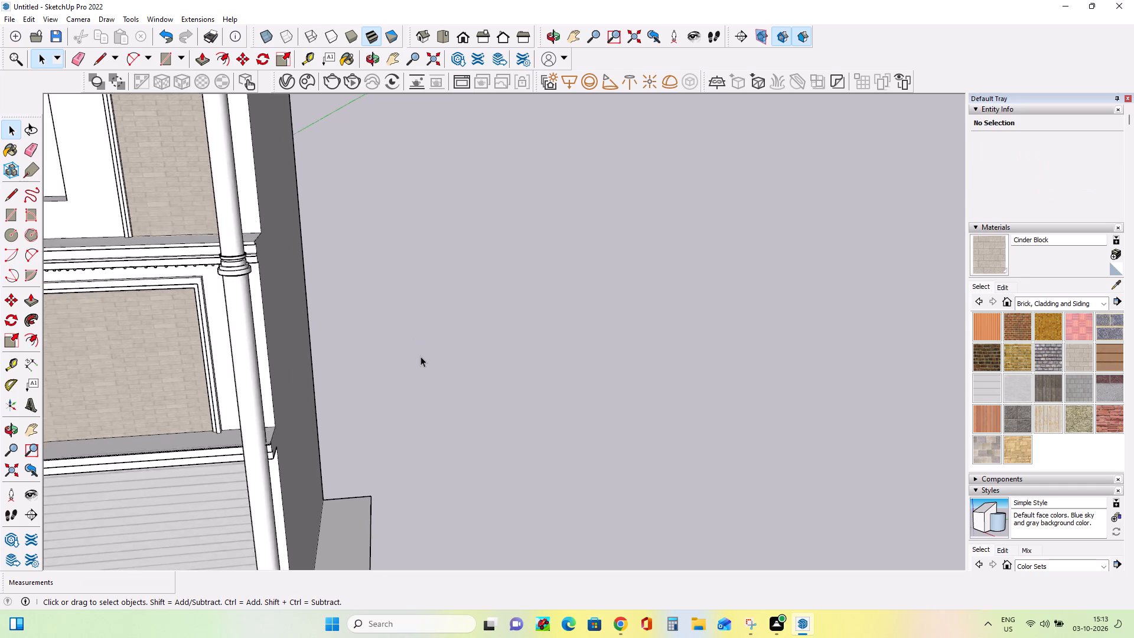
{"action": "scroll", "coordinate": [421, 356], "scroll_direction": "down", "scroll_amount": 11}
{"action": "scroll", "coordinate": [858, 387], "scroll_direction": "up", "scroll_amount": 2}
{"action": "scroll", "coordinate": [858, 387], "scroll_direction": "down", "scroll_amount": 5}
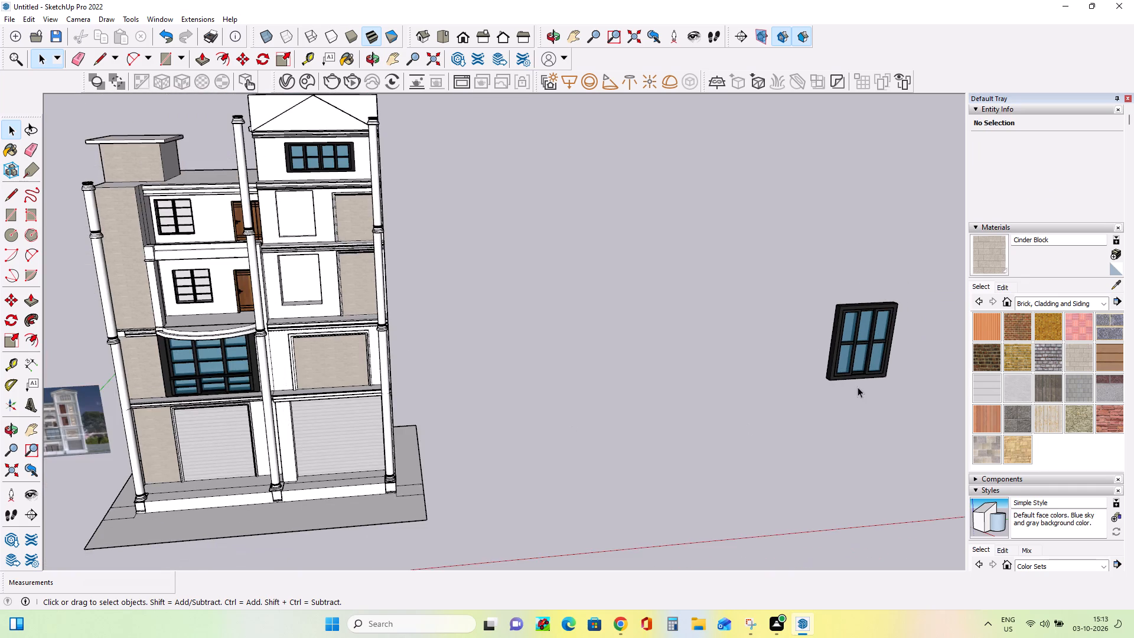
{"action": "left_click", "coordinate": [853, 355]}
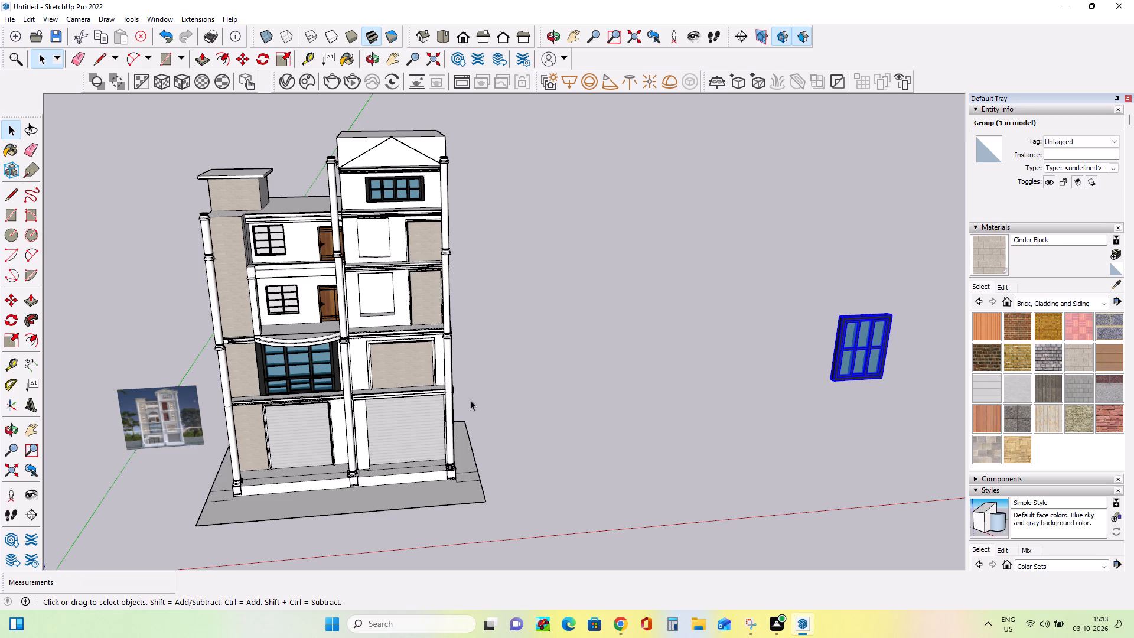
{"action": "middle_click_drag", "start_coordinate": [536, 416], "coordinate": [535, 409]}
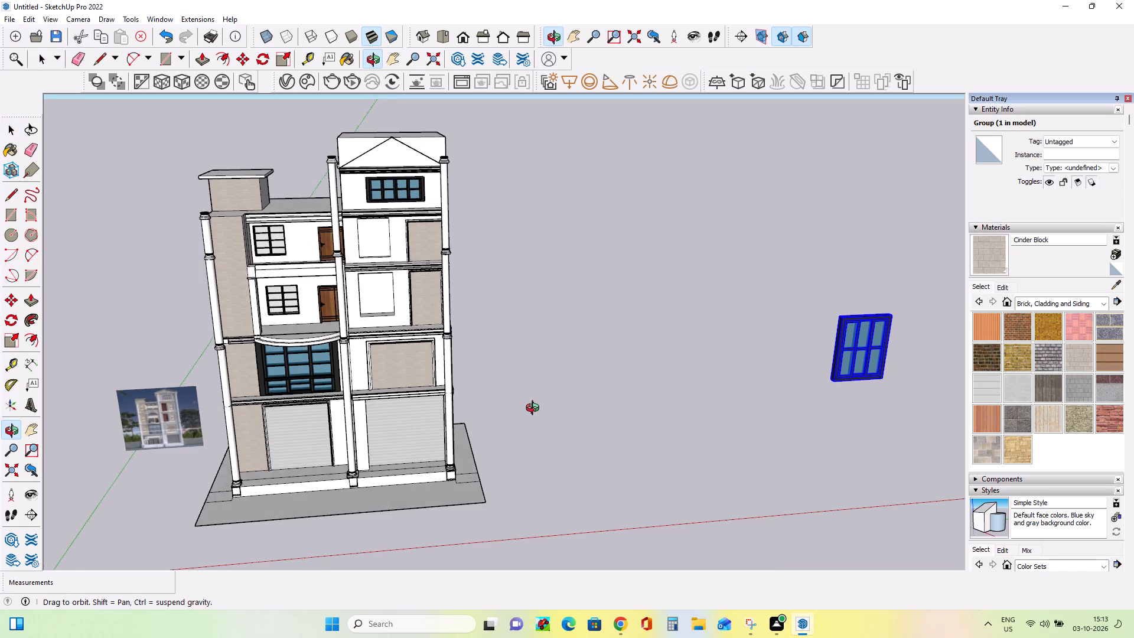
{"action": "middle_click_drag", "start_coordinate": [535, 409], "coordinate": [531, 363]}
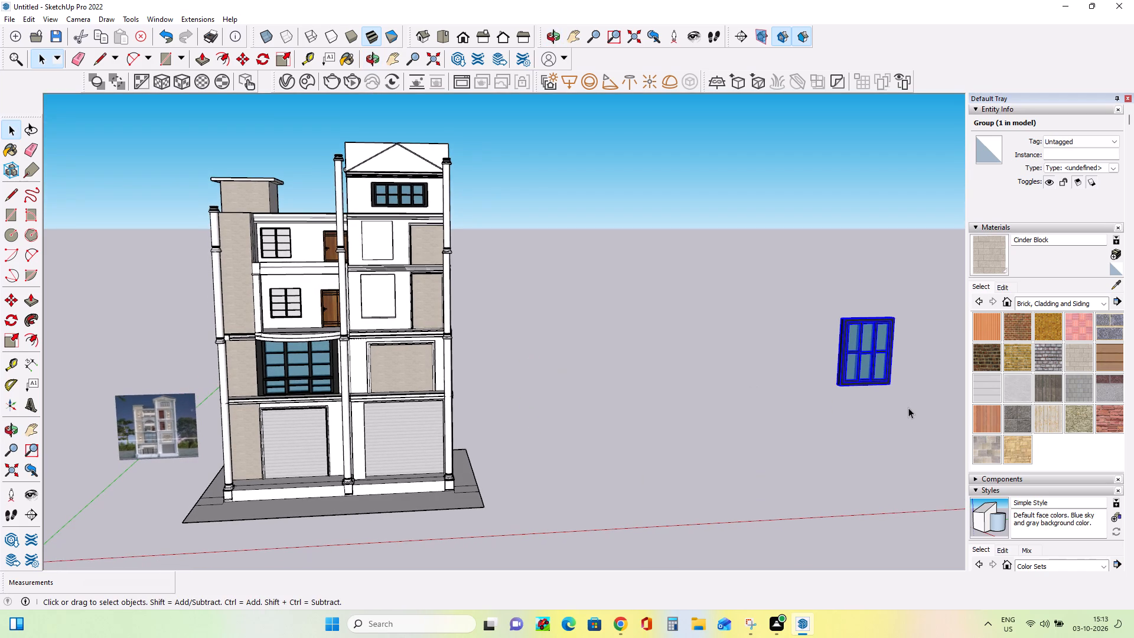
{"action": "key", "text": "Delete"}
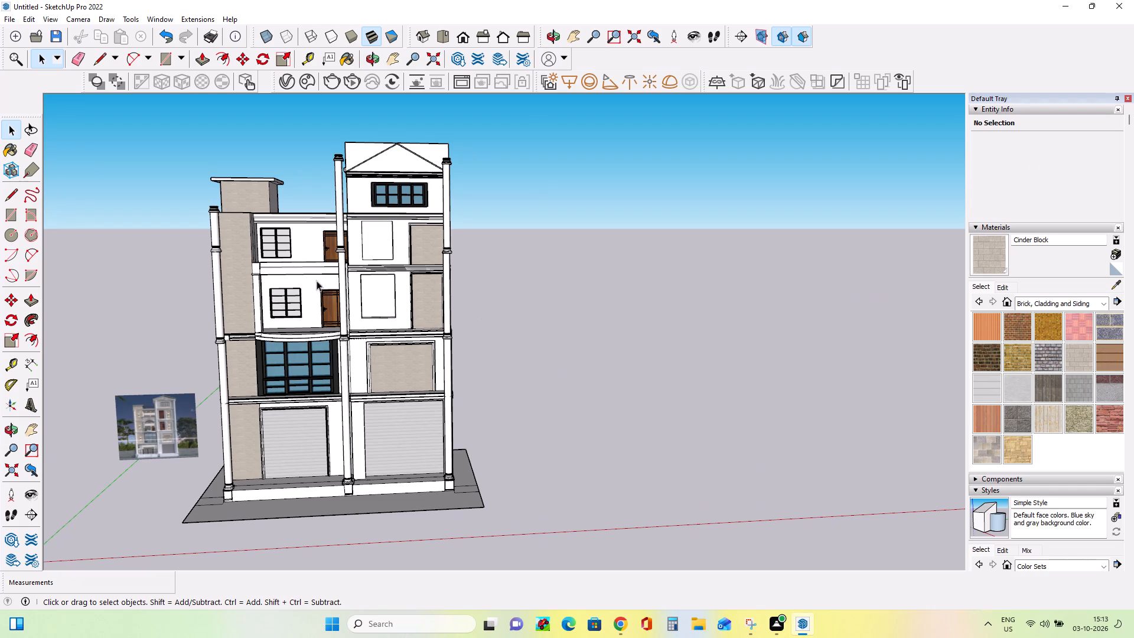
Examine the whole building from the front and from above alongside the reference photo.
{"action": "left_click", "coordinate": [27, 427]}
{"action": "left_click_drag", "start_coordinate": [130, 463], "coordinate": [194, 464]}
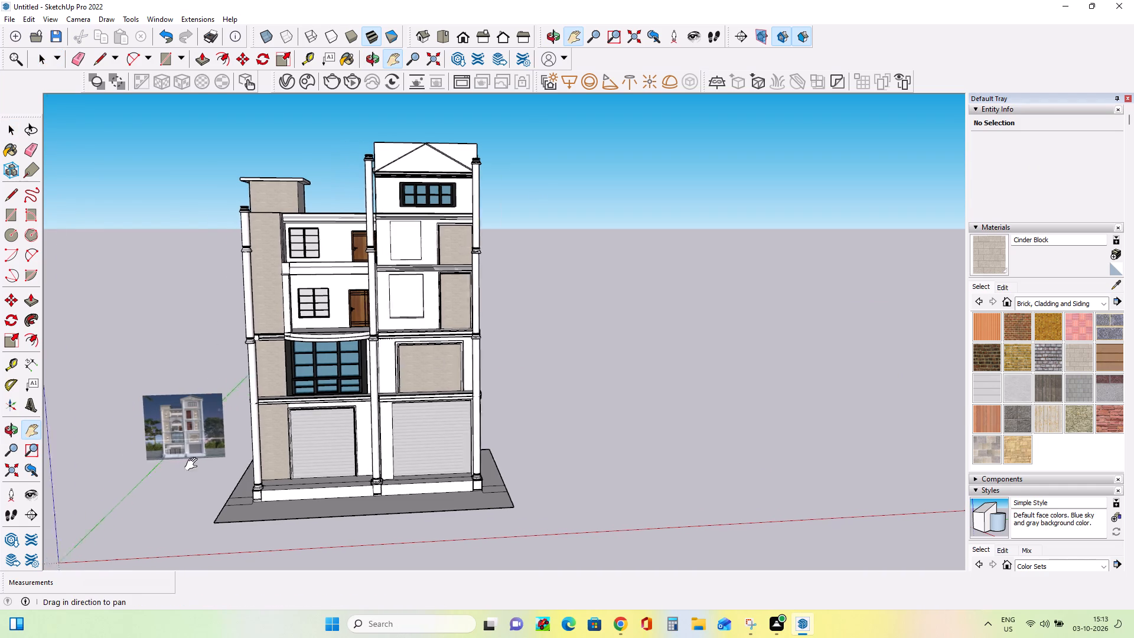
{"action": "left_click_drag", "start_coordinate": [194, 464], "coordinate": [268, 466]}
{"action": "left_click", "coordinate": [278, 466]}
{"action": "scroll", "coordinate": [436, 469], "scroll_direction": "up", "scroll_amount": 2}
{"action": "scroll", "coordinate": [436, 469], "scroll_direction": "down", "scroll_amount": 4}
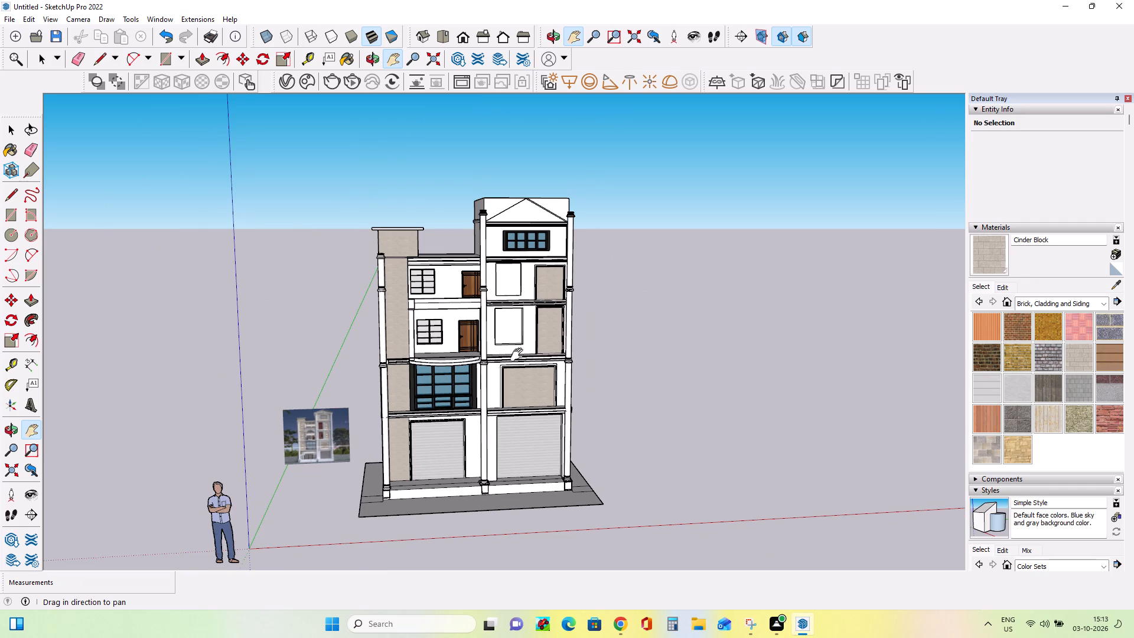
{"action": "scroll", "coordinate": [558, 253], "scroll_direction": "up", "scroll_amount": 2}
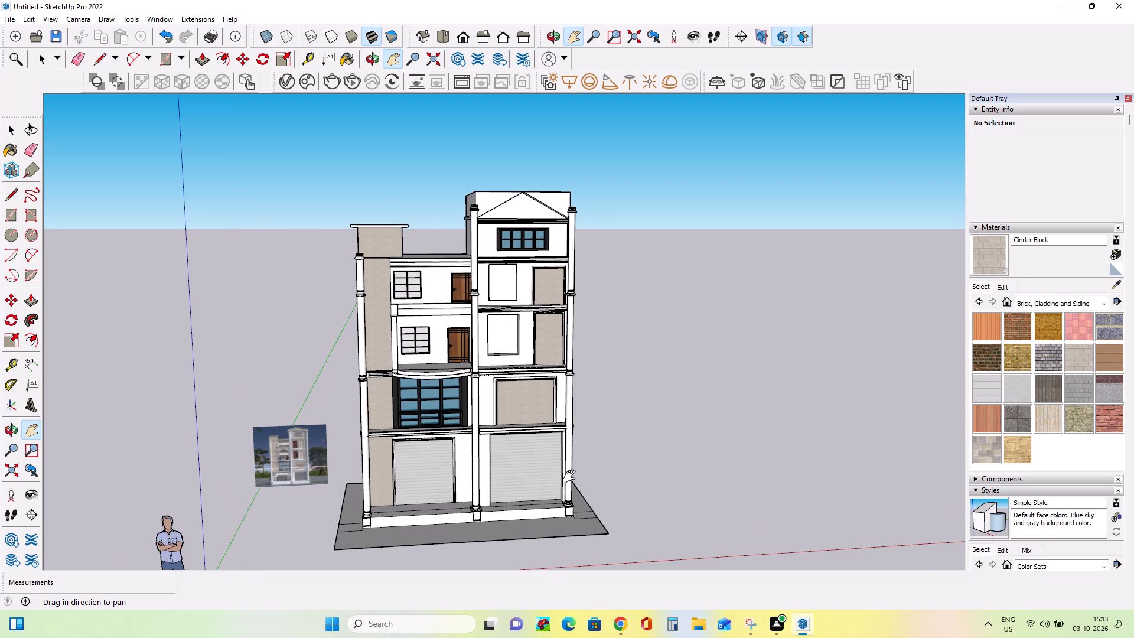
{"action": "scroll", "coordinate": [572, 477], "scroll_direction": "down", "scroll_amount": 1}
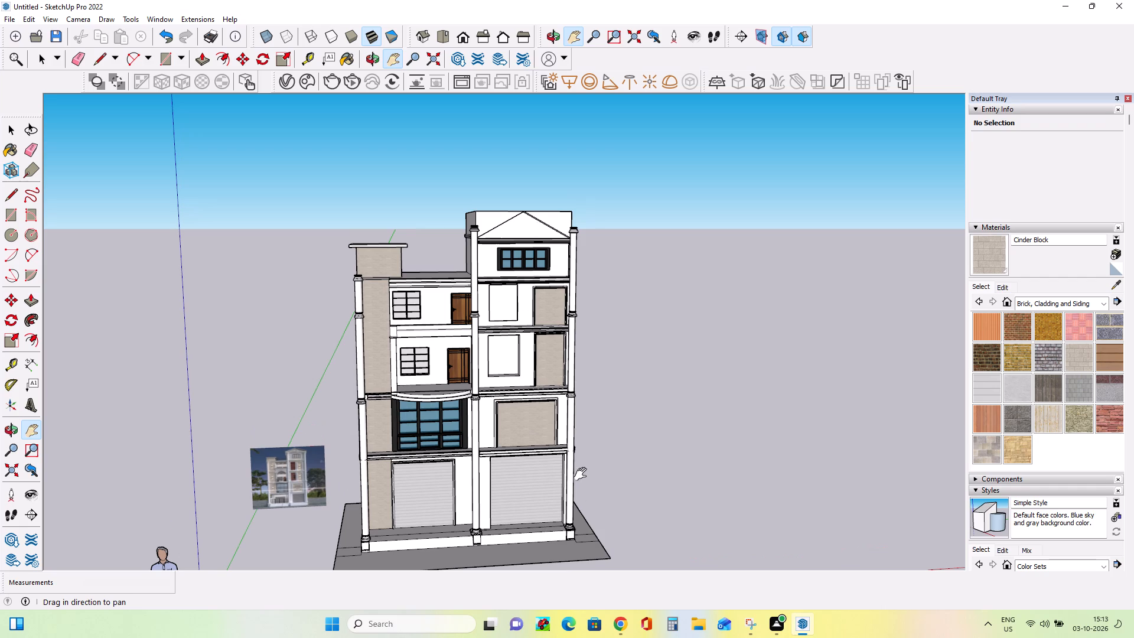
{"action": "left_click_drag", "start_coordinate": [530, 465], "coordinate": [537, 427]}
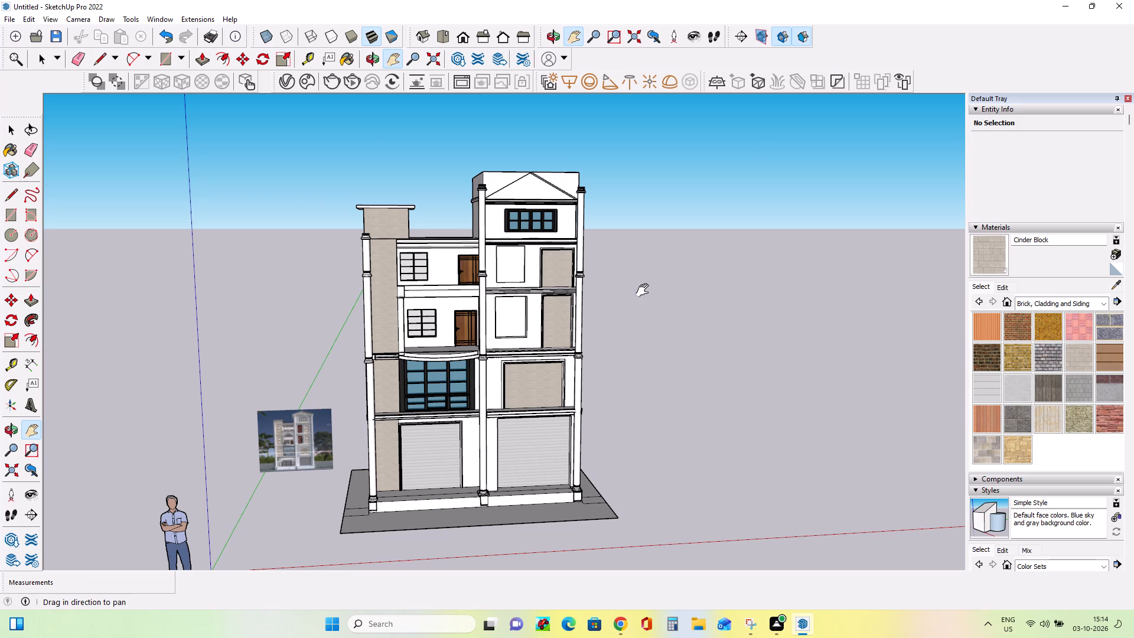
{"action": "middle_click_drag", "start_coordinate": [647, 291], "coordinate": [661, 391]}
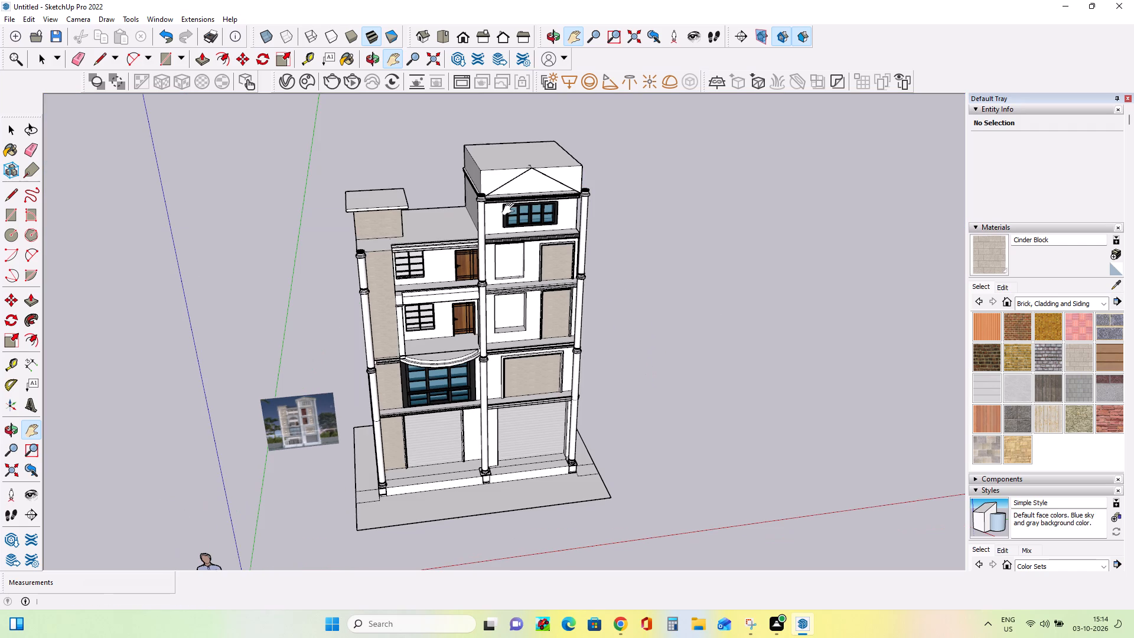
{"action": "middle_click", "coordinate": [709, 233]}
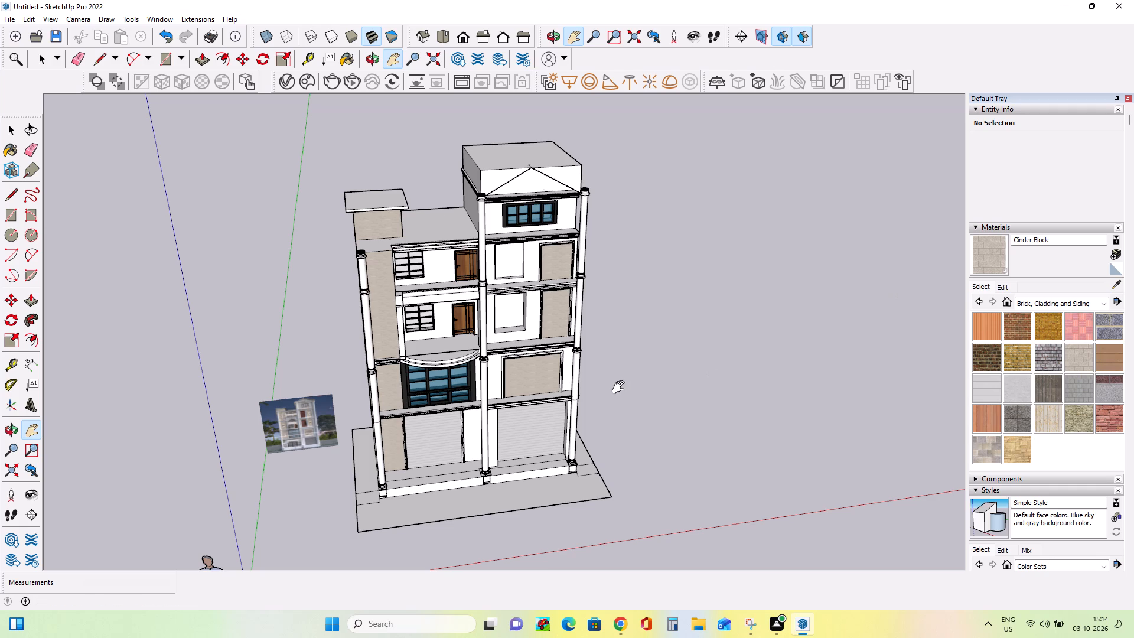
{"action": "middle_click_drag", "start_coordinate": [621, 388], "coordinate": [647, 323]}
Examine the ground-floor shutters, column bases and front plinth against the reference photo.
{"action": "scroll", "coordinate": [410, 508], "scroll_direction": "up", "scroll_amount": 4}
{"action": "scroll", "coordinate": [413, 507], "scroll_direction": "down", "scroll_amount": 4}
{"action": "scroll", "coordinate": [360, 512], "scroll_direction": "up", "scroll_amount": 8}
{"action": "middle_click_drag", "start_coordinate": [408, 536], "coordinate": [404, 551]}
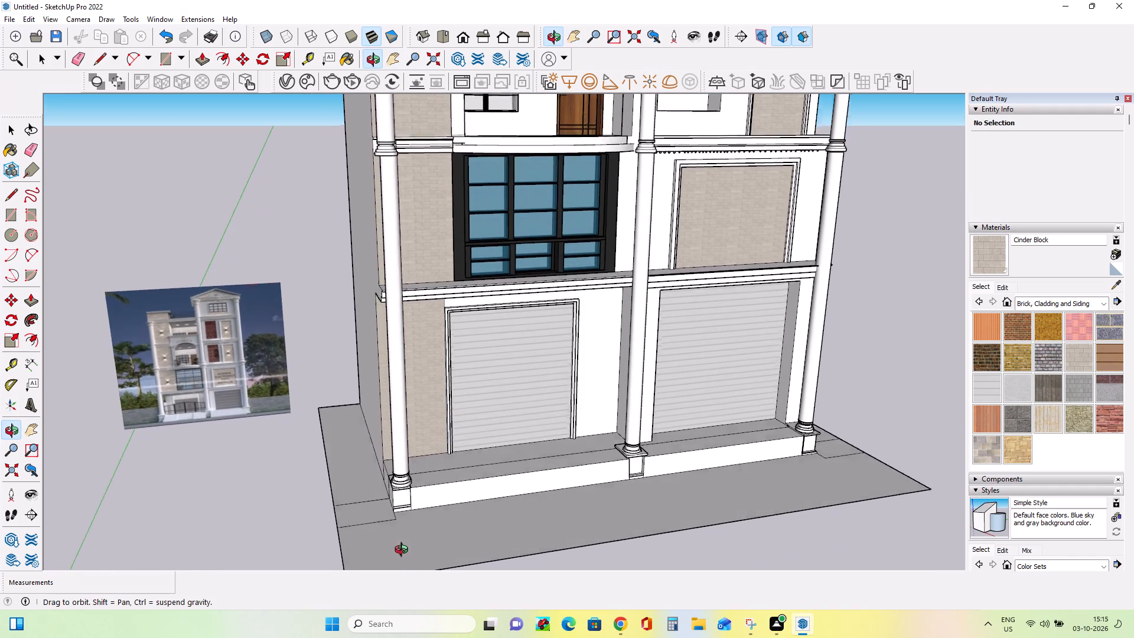
{"action": "middle_click_drag", "start_coordinate": [404, 551], "coordinate": [400, 559]}
{"action": "scroll", "coordinate": [390, 549], "scroll_direction": "up", "scroll_amount": 4}
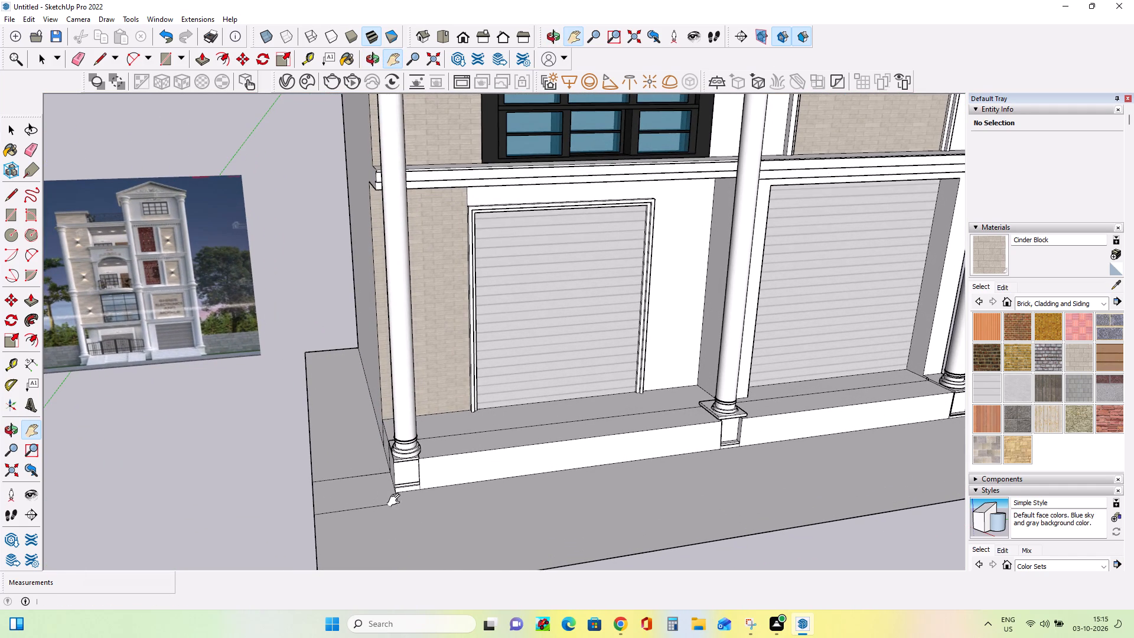
{"action": "scroll", "coordinate": [410, 497], "scroll_direction": "down", "scroll_amount": 6}
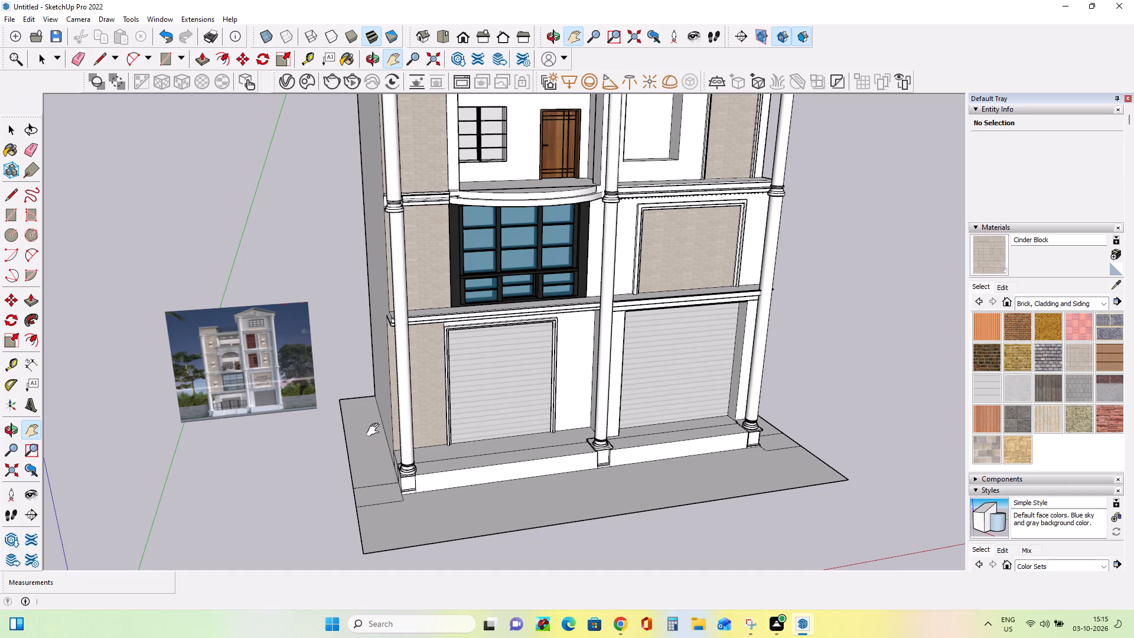
Erase the leftover edge lines on the ground slab around the base of the left corner column.
{"action": "left_click_drag", "start_coordinate": [386, 528], "coordinate": [392, 488]}
{"action": "scroll", "coordinate": [393, 486], "scroll_direction": "up", "scroll_amount": 2}
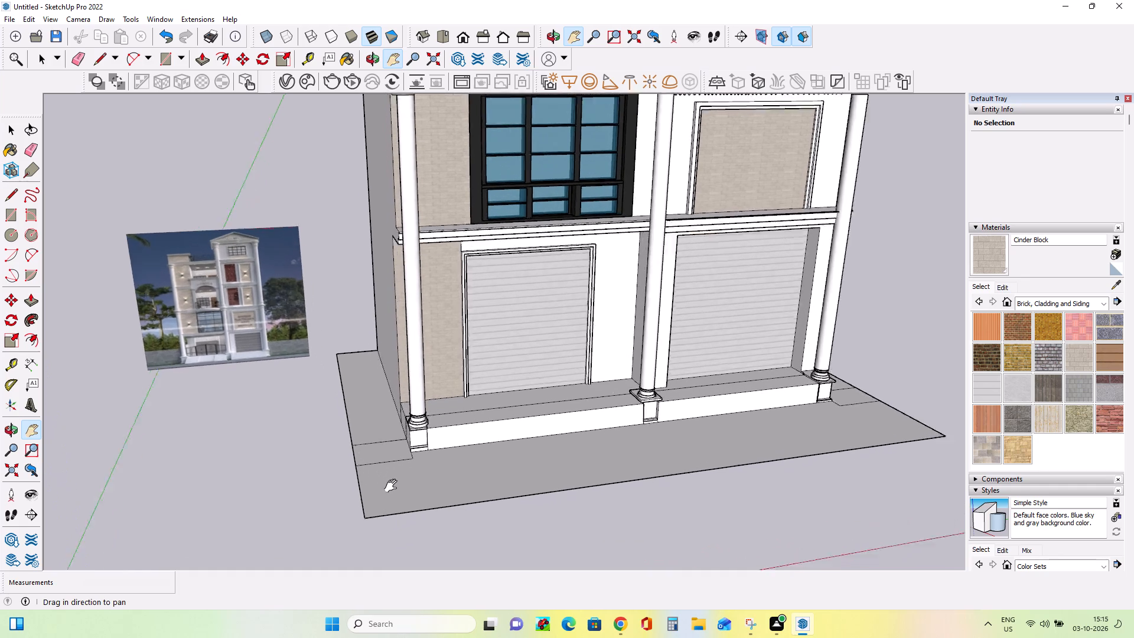
{"action": "scroll", "coordinate": [393, 486], "scroll_direction": "up", "scroll_amount": 1}
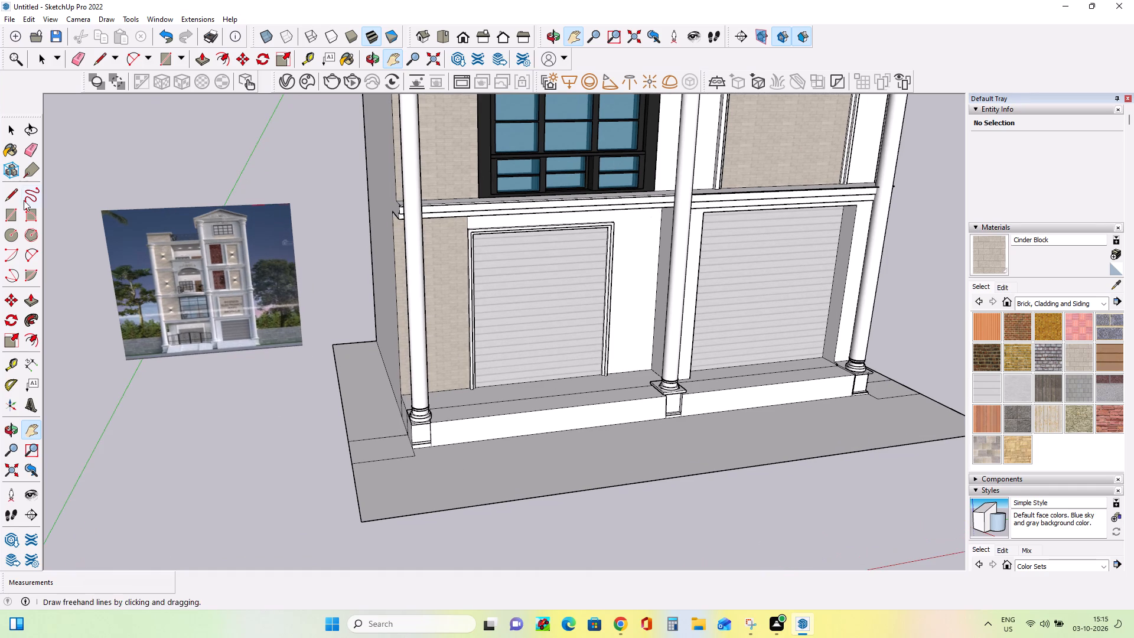
{"action": "left_click", "coordinate": [31, 151]}
{"action": "left_click", "coordinate": [400, 458]}
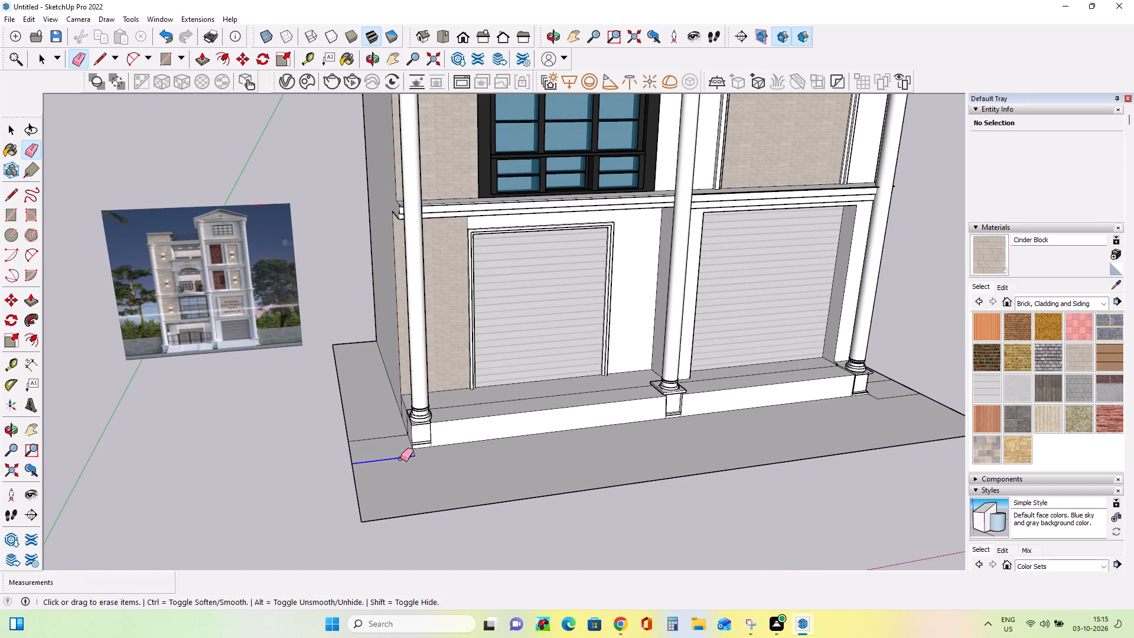
{"action": "left_click", "coordinate": [388, 434]}
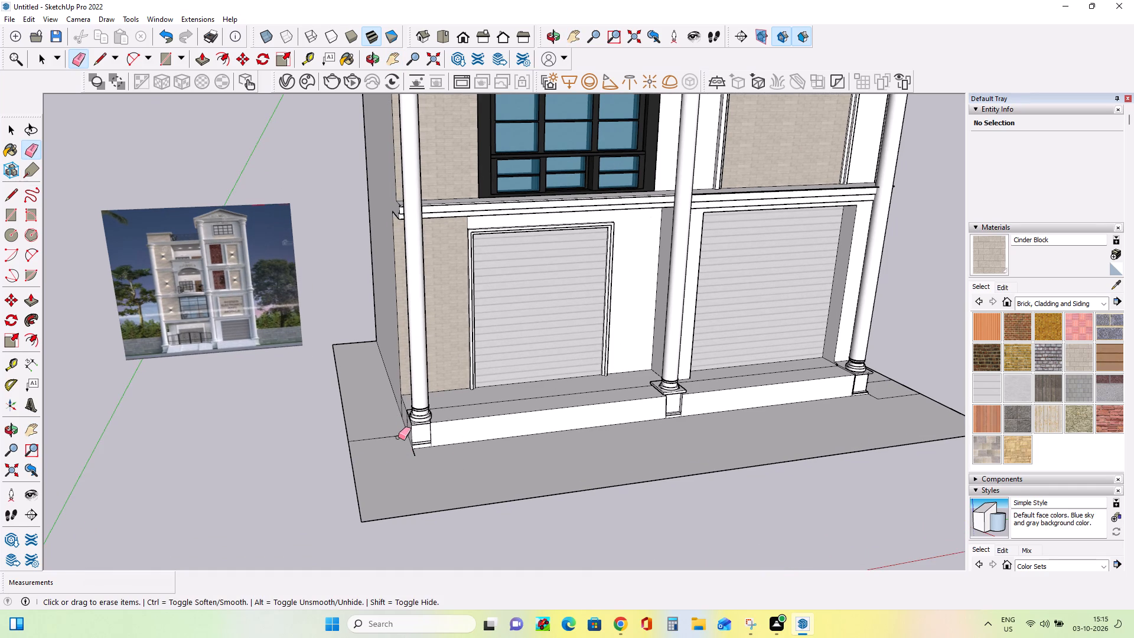
{"action": "left_click", "coordinate": [398, 436]}
{"action": "scroll", "coordinate": [419, 474], "scroll_direction": "up", "scroll_amount": 8}
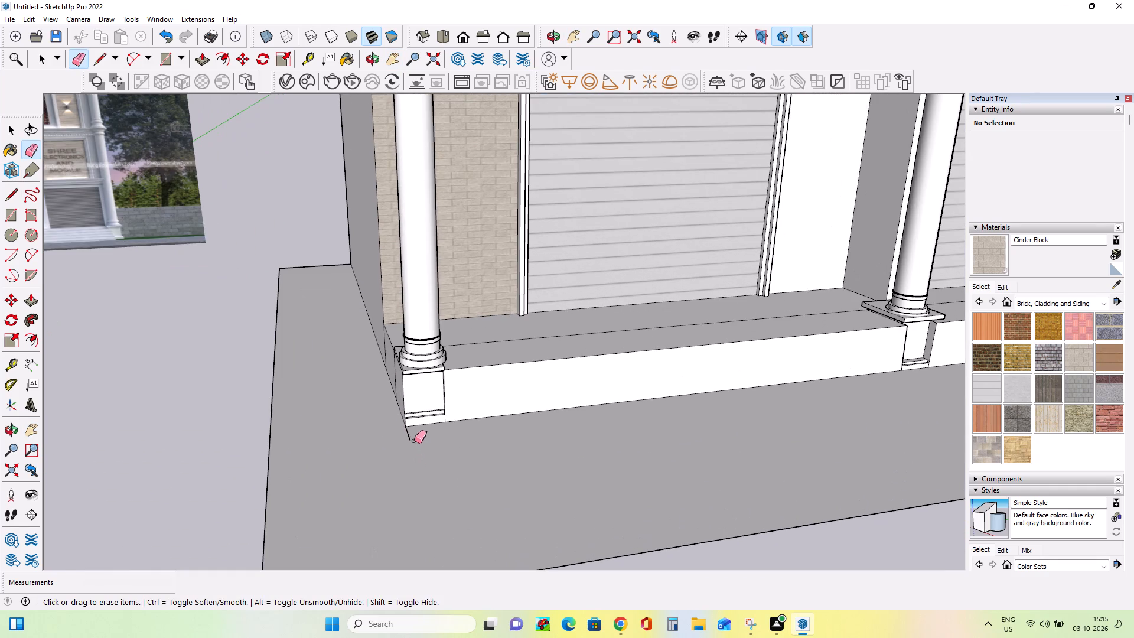
{"action": "left_click", "coordinate": [413, 436]}
{"action": "left_click", "coordinate": [412, 441]}
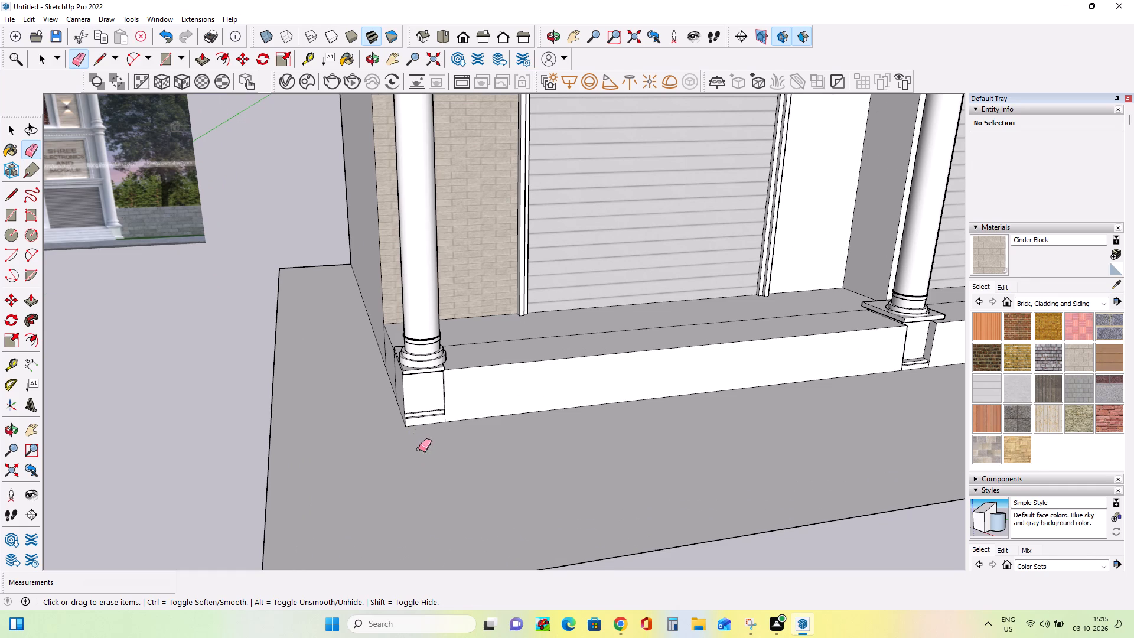
Erase the leftover edge lines on the ground slab beside the base of the right corner column.
{"action": "scroll", "coordinate": [419, 449], "scroll_direction": "down", "scroll_amount": 3}
{"action": "scroll", "coordinate": [419, 449], "scroll_direction": "up", "scroll_amount": 1}
{"action": "scroll", "coordinate": [419, 449], "scroll_direction": "down", "scroll_amount": 9}
{"action": "scroll", "coordinate": [905, 382], "scroll_direction": "up", "scroll_amount": 9}
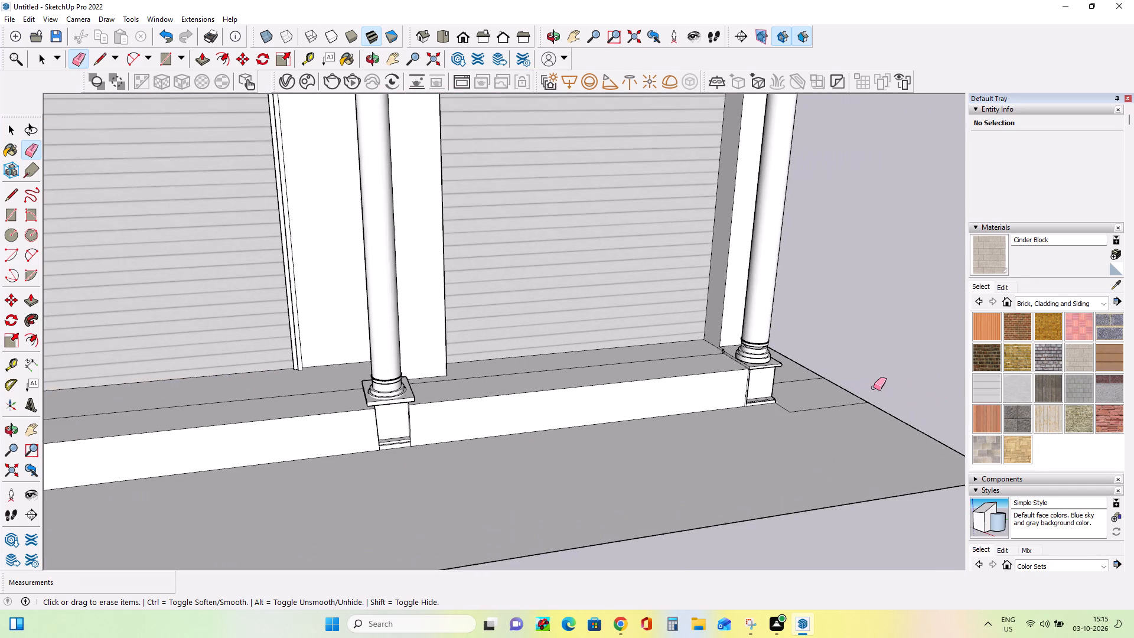
{"action": "middle_click_drag", "start_coordinate": [863, 405], "coordinate": [819, 508]}
{"action": "left_click", "coordinate": [822, 419]}
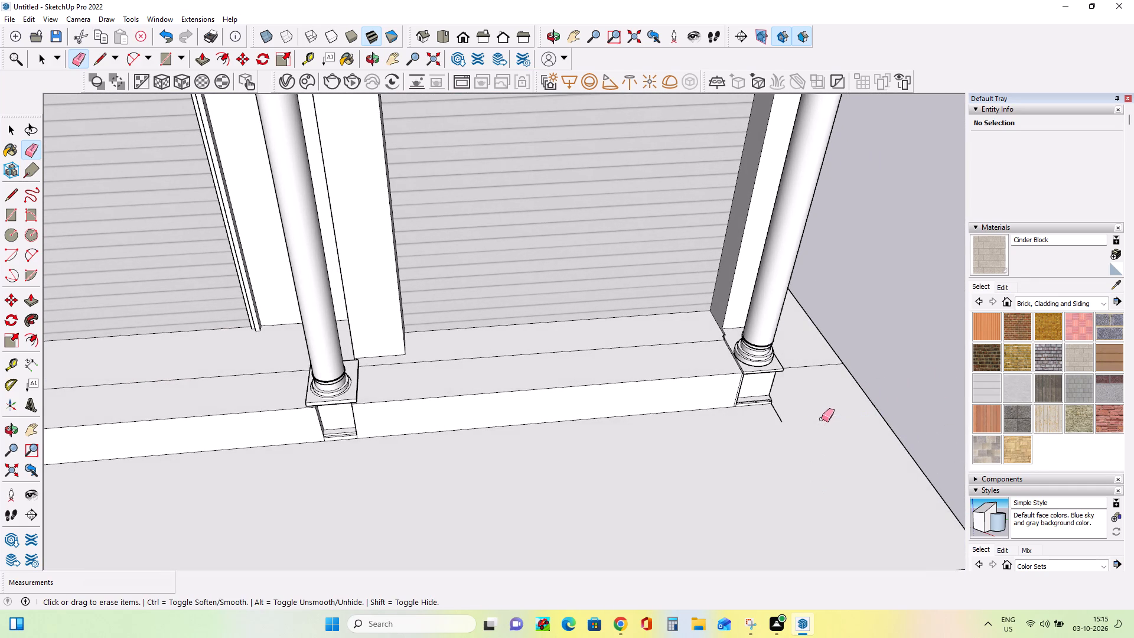
{"action": "left_click", "coordinate": [778, 417]}
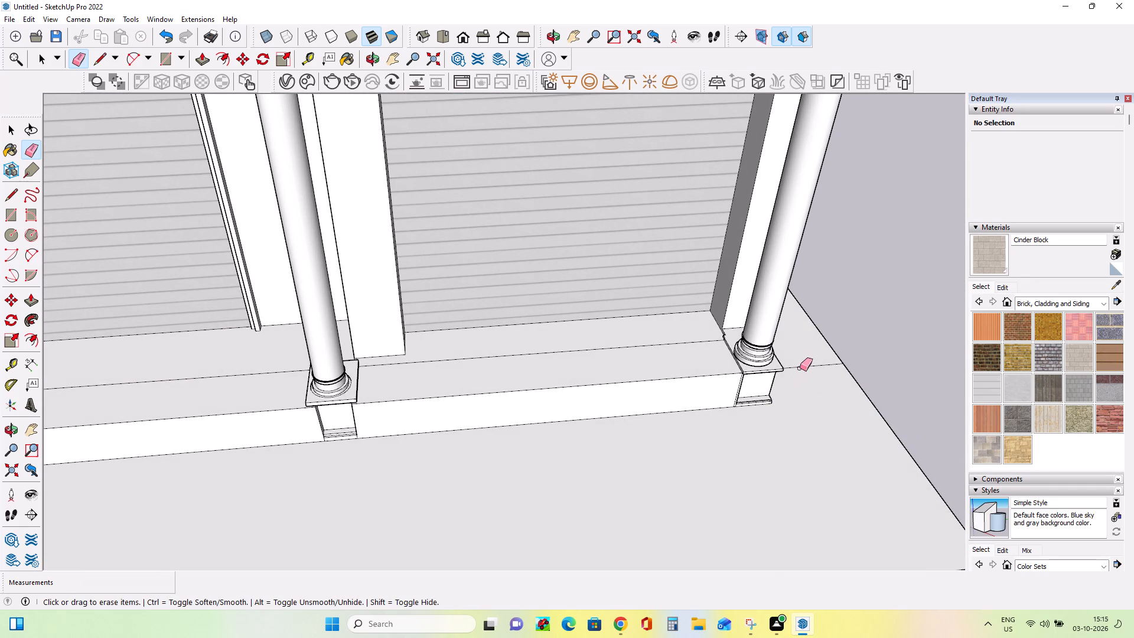
{"action": "left_click", "coordinate": [800, 365]}
{"action": "left_click", "coordinate": [803, 368]}
Examine the cleaned ground slab and the whole facade alongside the reference photo for missing elements.
{"action": "scroll", "coordinate": [829, 376], "scroll_direction": "down", "scroll_amount": 11}
{"action": "middle_click_drag", "start_coordinate": [800, 459], "coordinate": [827, 351]}
{"action": "scroll", "coordinate": [826, 362], "scroll_direction": "up", "scroll_amount": 1}
{"action": "scroll", "coordinate": [677, 351], "scroll_direction": "up", "scroll_amount": 3}
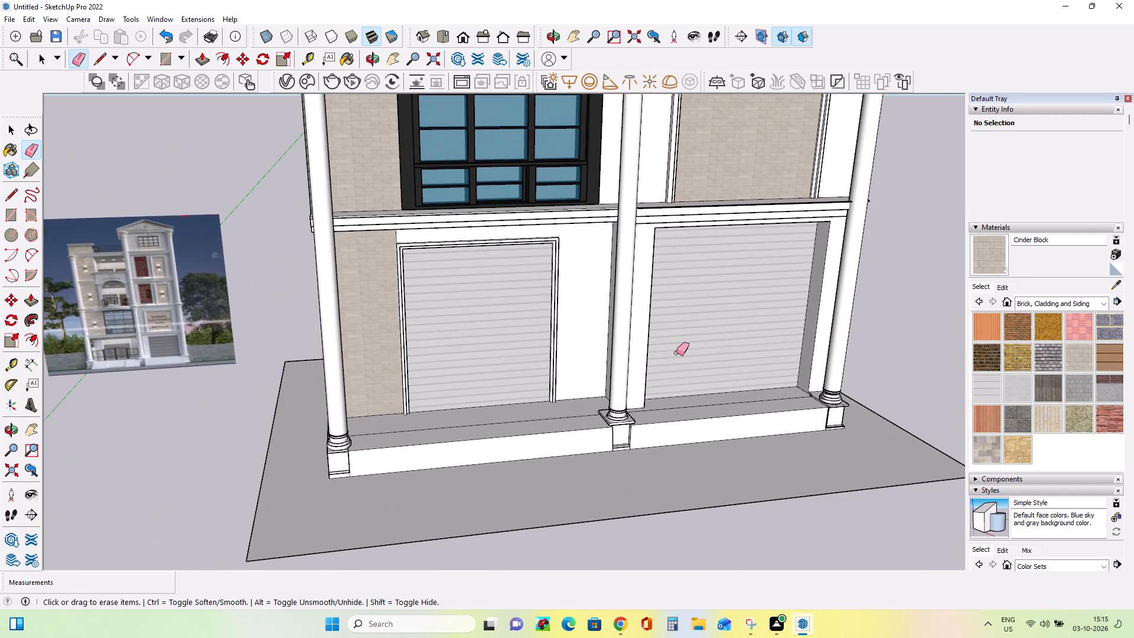
{"action": "scroll", "coordinate": [677, 353], "scroll_direction": "down", "scroll_amount": 2}
{"action": "scroll", "coordinate": [677, 353], "scroll_direction": "up", "scroll_amount": 1}
{"action": "scroll", "coordinate": [677, 353], "scroll_direction": "down", "scroll_amount": 12}
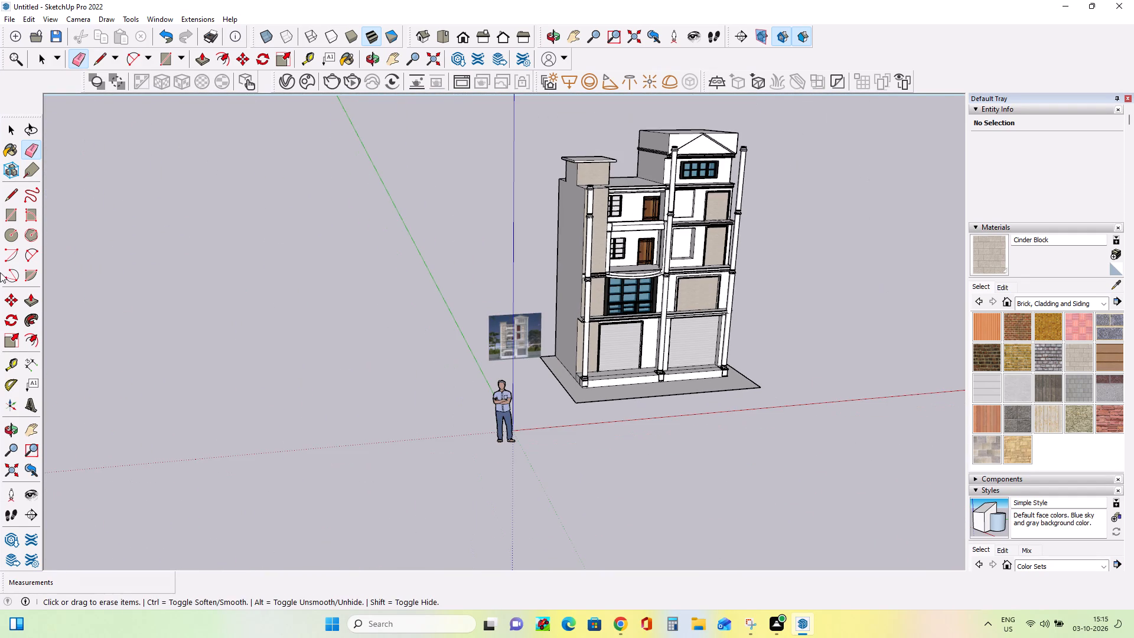
{"action": "left_click", "coordinate": [32, 428]}
{"action": "left_click", "coordinate": [608, 295]}
{"action": "left_click_drag", "start_coordinate": [599, 308], "coordinate": [591, 320]}
{"action": "left_click_drag", "start_coordinate": [573, 341], "coordinate": [456, 457]}
{"action": "left_click", "coordinate": [456, 457]}
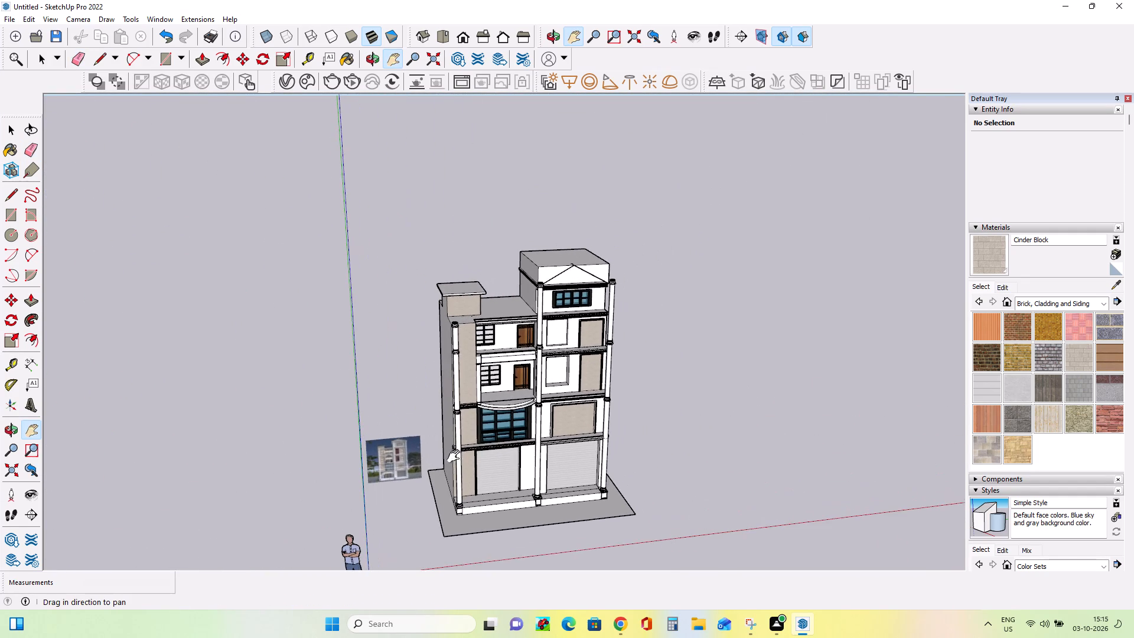
{"action": "scroll", "coordinate": [495, 443], "scroll_direction": "up", "scroll_amount": 2}
{"action": "left_click", "coordinate": [496, 444]}
{"action": "left_click_drag", "start_coordinate": [502, 406], "coordinate": [502, 390]}
{"action": "left_click_drag", "start_coordinate": [502, 390], "coordinate": [502, 385]}
{"action": "scroll", "coordinate": [503, 385], "scroll_direction": "up", "scroll_amount": 1}
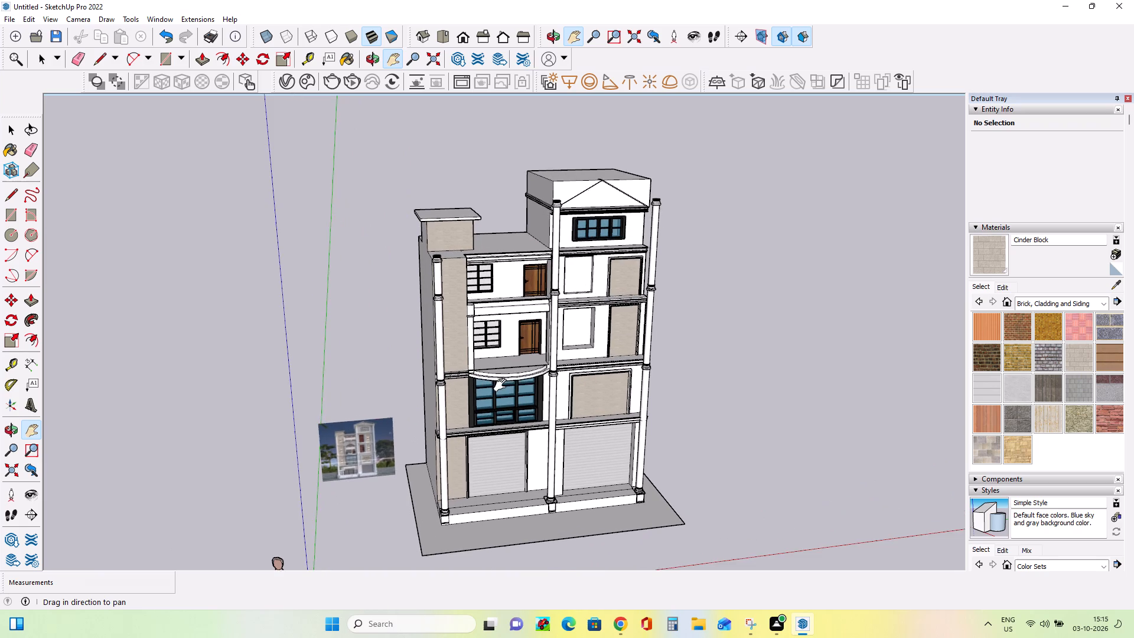
{"action": "scroll", "coordinate": [503, 386], "scroll_direction": "up", "scroll_amount": 2}
{"action": "scroll", "coordinate": [503, 386], "scroll_direction": "down", "scroll_amount": 1}
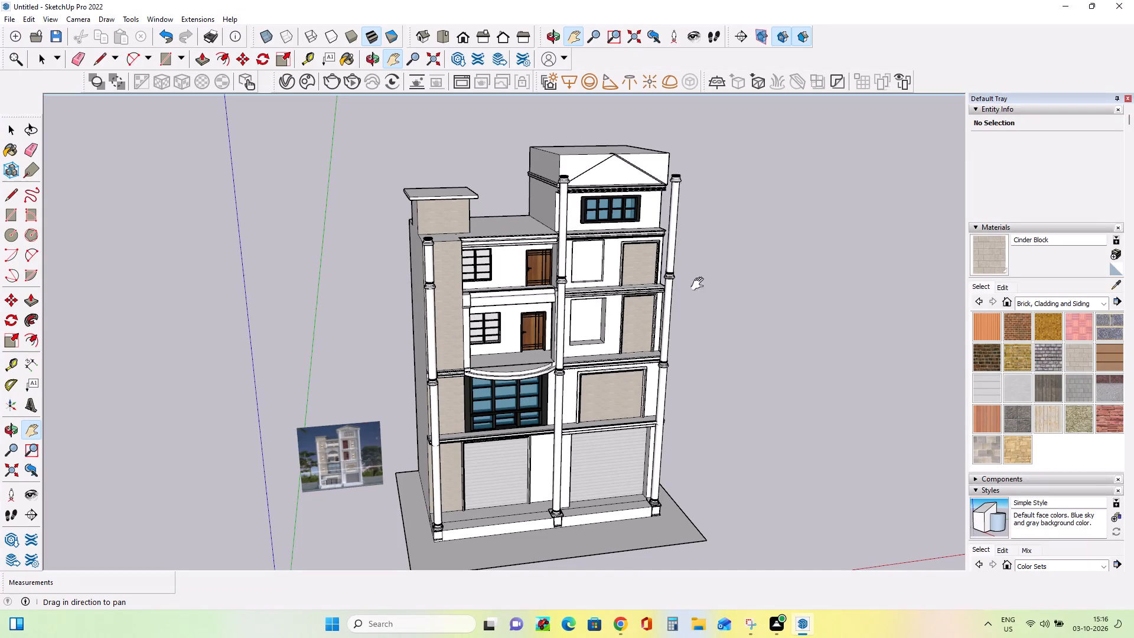
{"action": "left_click_drag", "start_coordinate": [601, 317], "coordinate": [608, 301]}
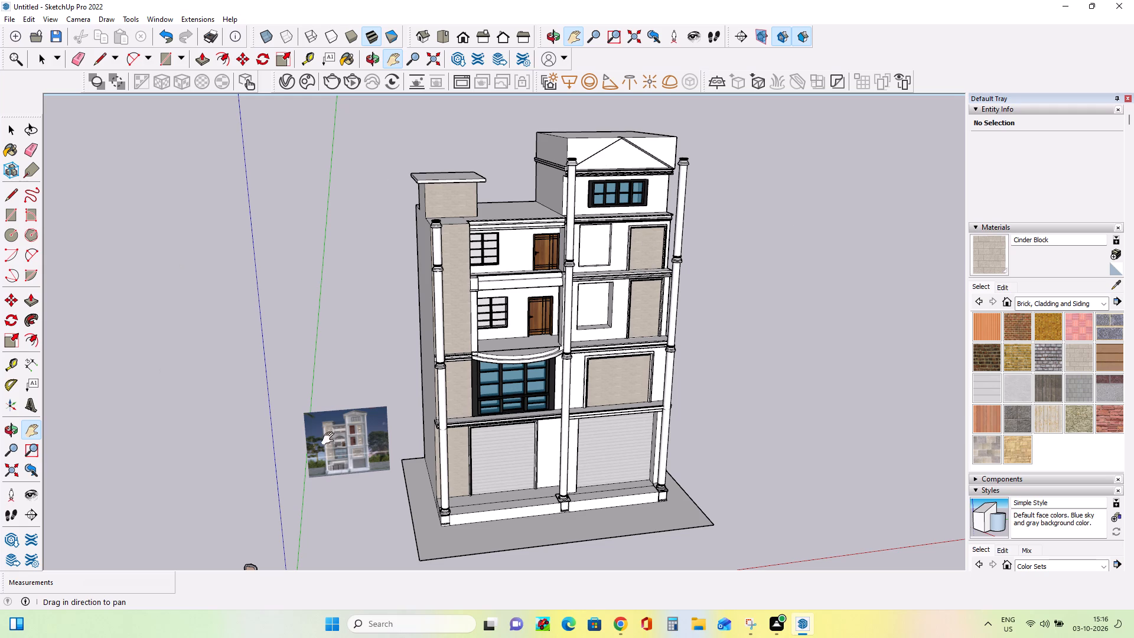
Switch to 3D Warehouse in Chrome and search the models for "metal grill".
{"action": "left_click", "coordinate": [623, 626]}
{"action": "left_click", "coordinate": [453, 86]}
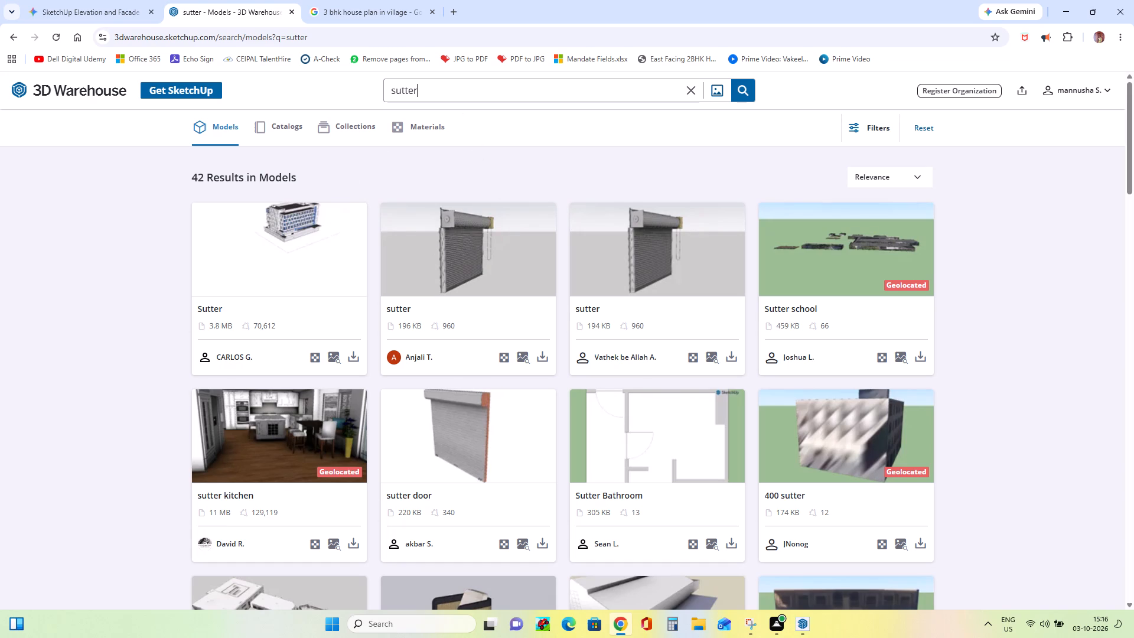
{"action": "key", "text": "BackSpace"}
{"action": "key", "text": "BackSpace"}
{"action": "key", "text": "BackSpace"}
{"action": "key", "text": "BackSpace"}
{"action": "key", "text": "BackSpace"}
{"action": "key", "text": "BackSpace"}
{"action": "key", "text": "BackSpace"}
{"action": "type", "text": "metal"}
{"action": "key", "text": "space"}
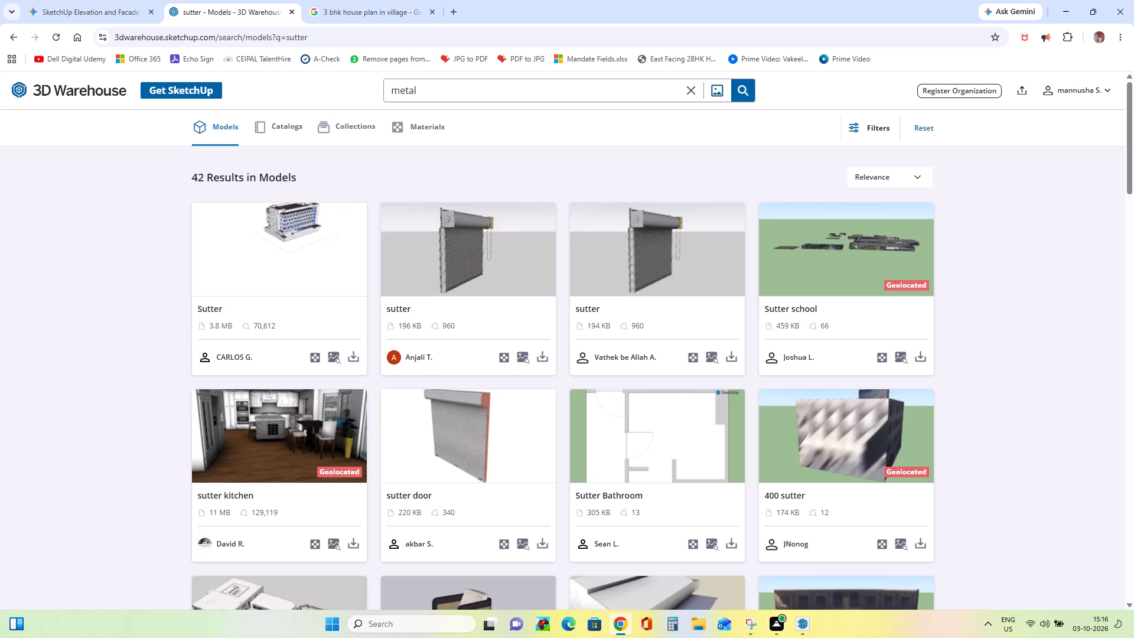
{"action": "type", "text": "gri"}
{"action": "type", "text": "ll"}
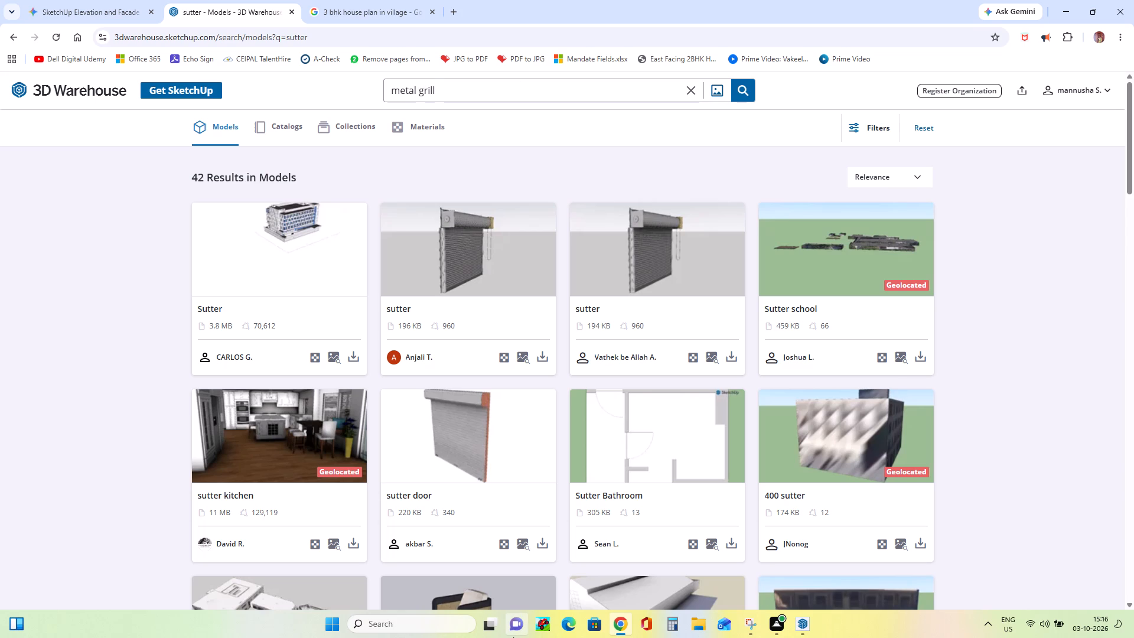
{"action": "key", "text": "Return"}
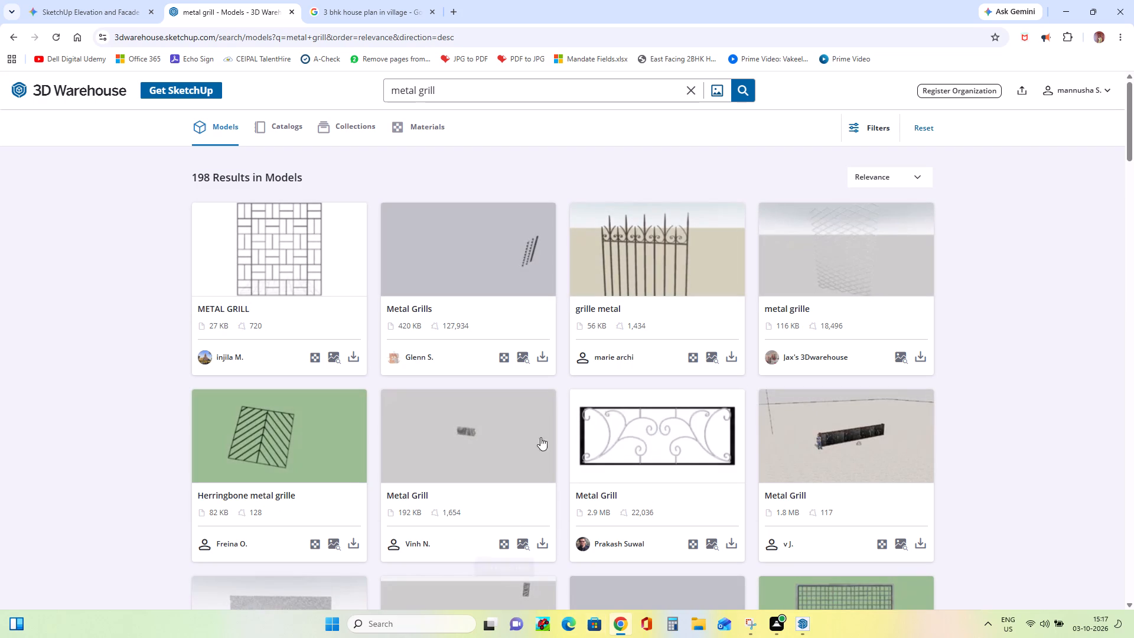
Look through the metal grill models and download "grille defense fenetre" as a SketchUp file.
{"action": "scroll", "coordinate": [549, 454], "scroll_direction": "down", "scroll_amount": 8}
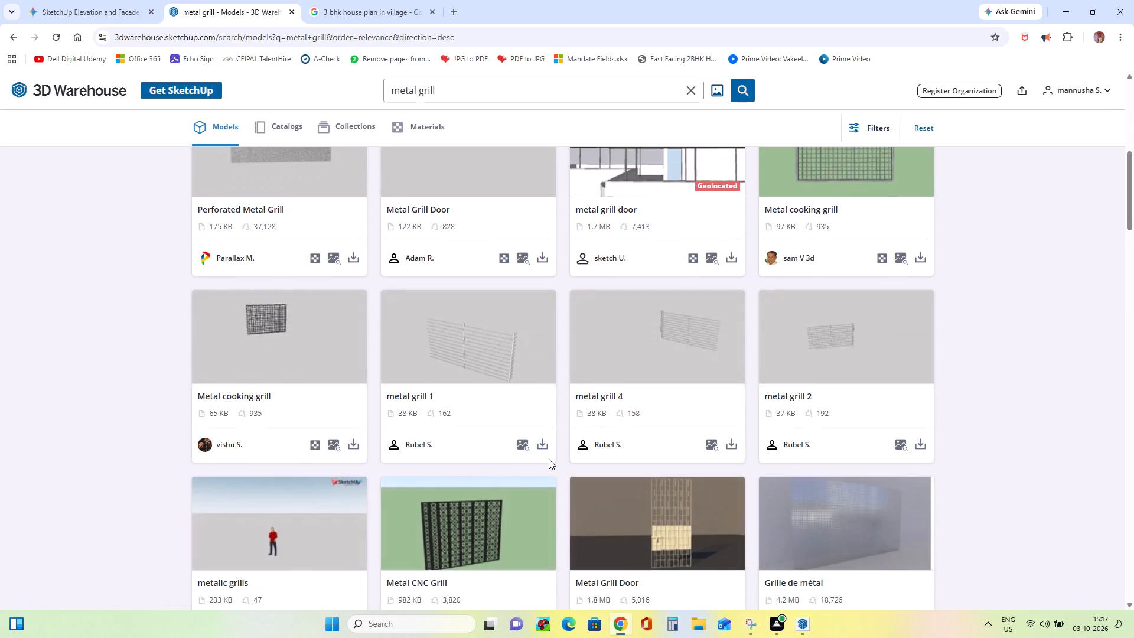
{"action": "scroll", "coordinate": [549, 459], "scroll_direction": "down", "scroll_amount": 3}
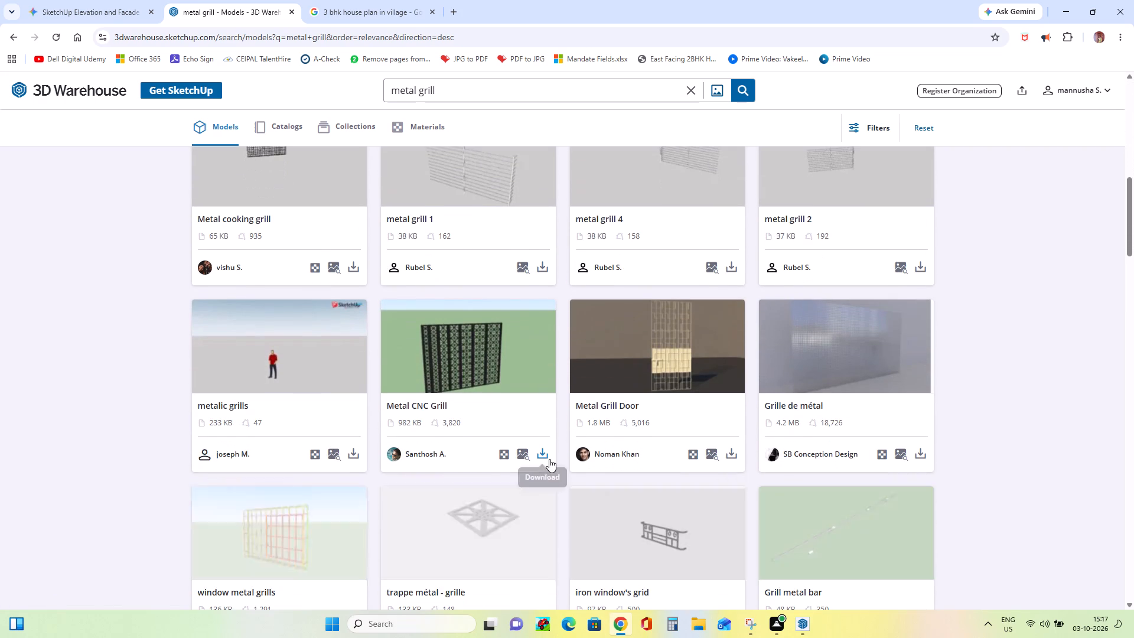
{"action": "scroll", "coordinate": [549, 459], "scroll_direction": "down", "scroll_amount": 4}
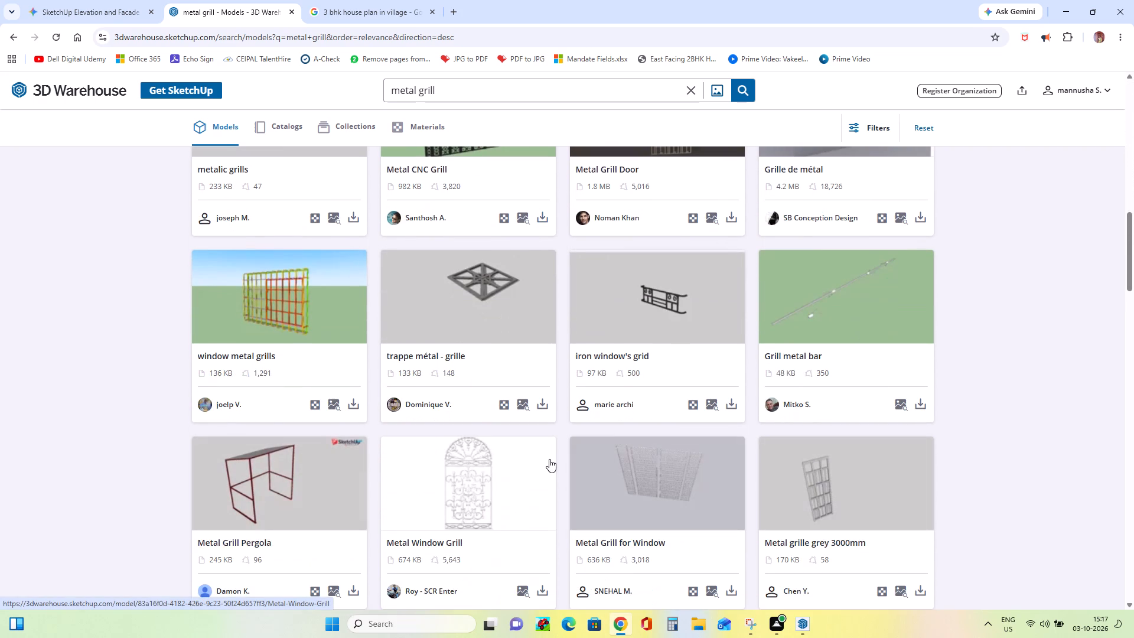
{"action": "scroll", "coordinate": [549, 459], "scroll_direction": "down", "scroll_amount": 3}
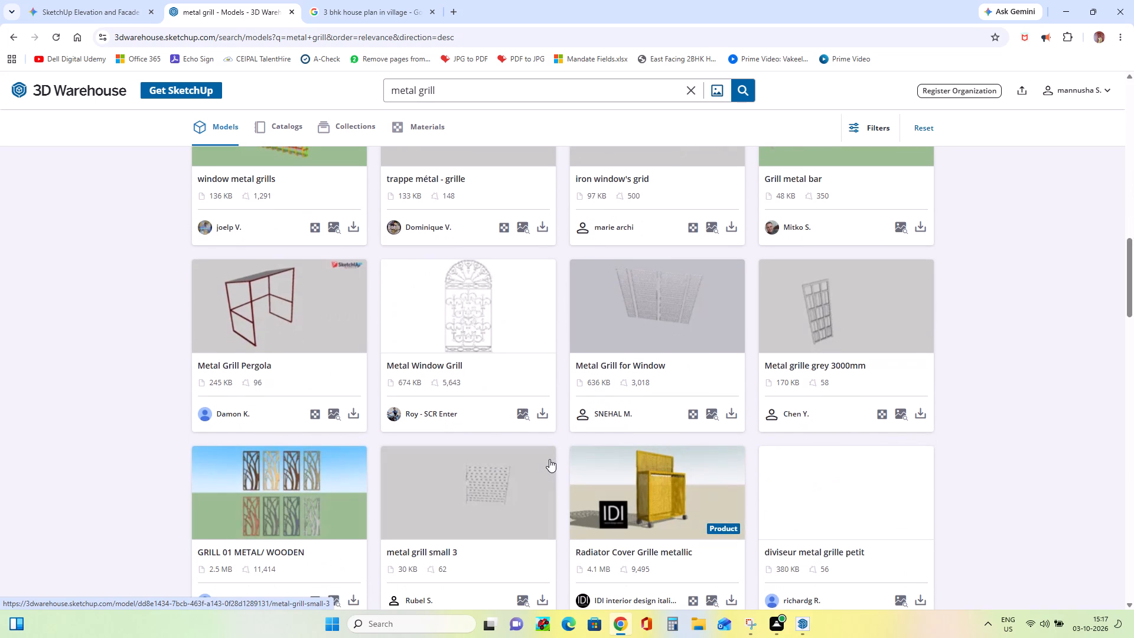
{"action": "scroll", "coordinate": [549, 459], "scroll_direction": "down", "scroll_amount": 3}
{"action": "scroll", "coordinate": [549, 459], "scroll_direction": "up", "scroll_amount": 1}
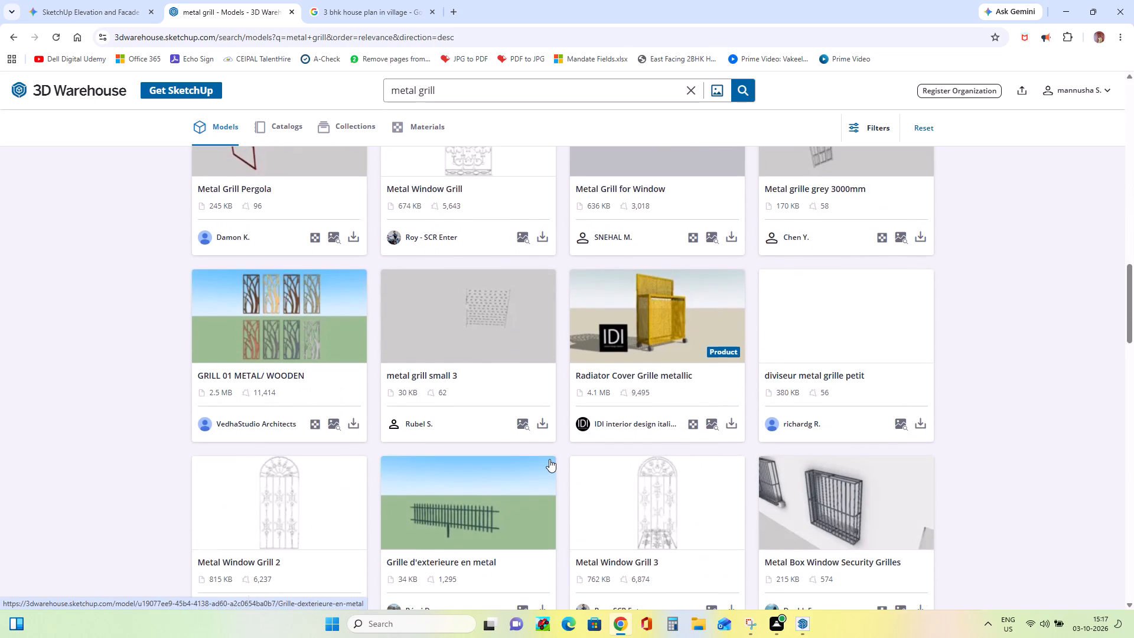
{"action": "scroll", "coordinate": [549, 459], "scroll_direction": "down", "scroll_amount": 6}
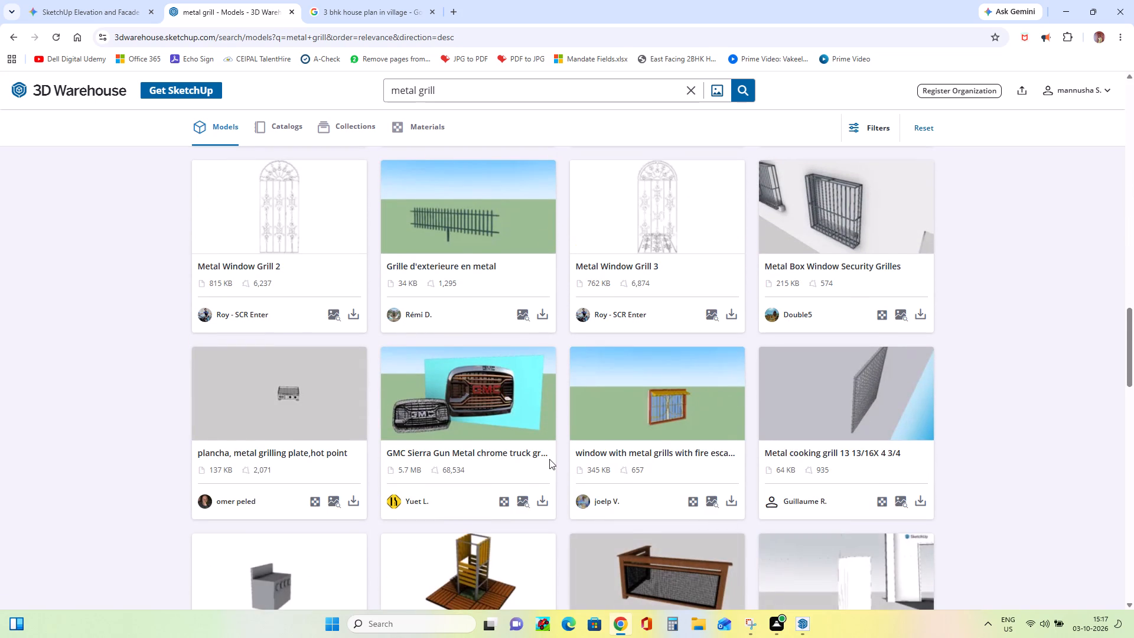
{"action": "scroll", "coordinate": [549, 459], "scroll_direction": "down", "scroll_amount": 7}
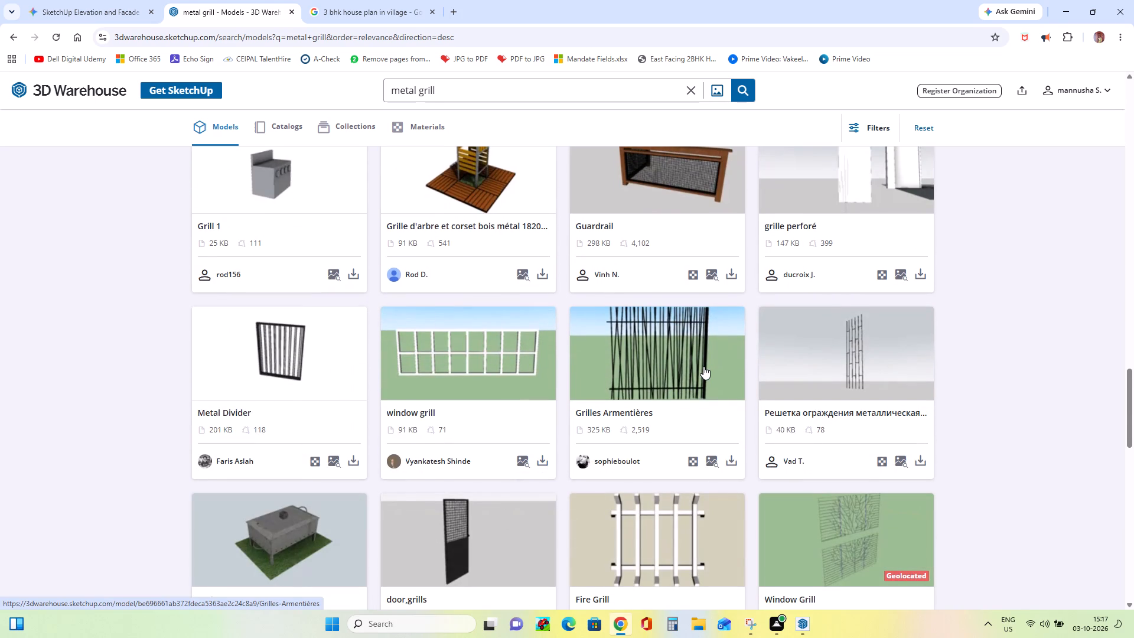
{"action": "scroll", "coordinate": [703, 366], "scroll_direction": "down", "scroll_amount": 6}
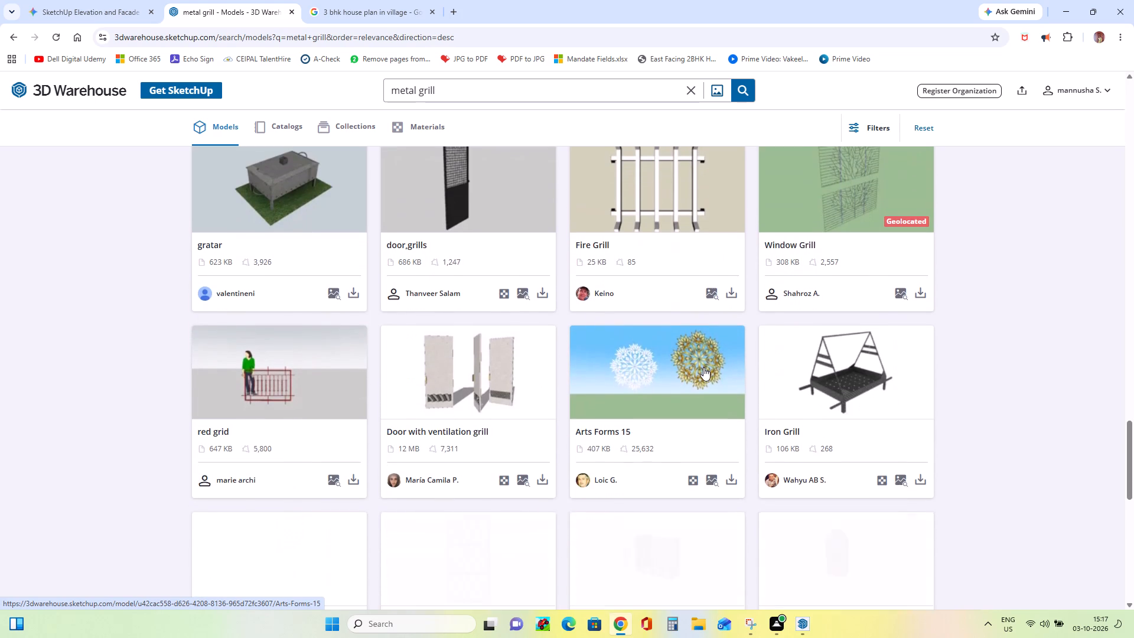
{"action": "scroll", "coordinate": [703, 369], "scroll_direction": "down", "scroll_amount": 3}
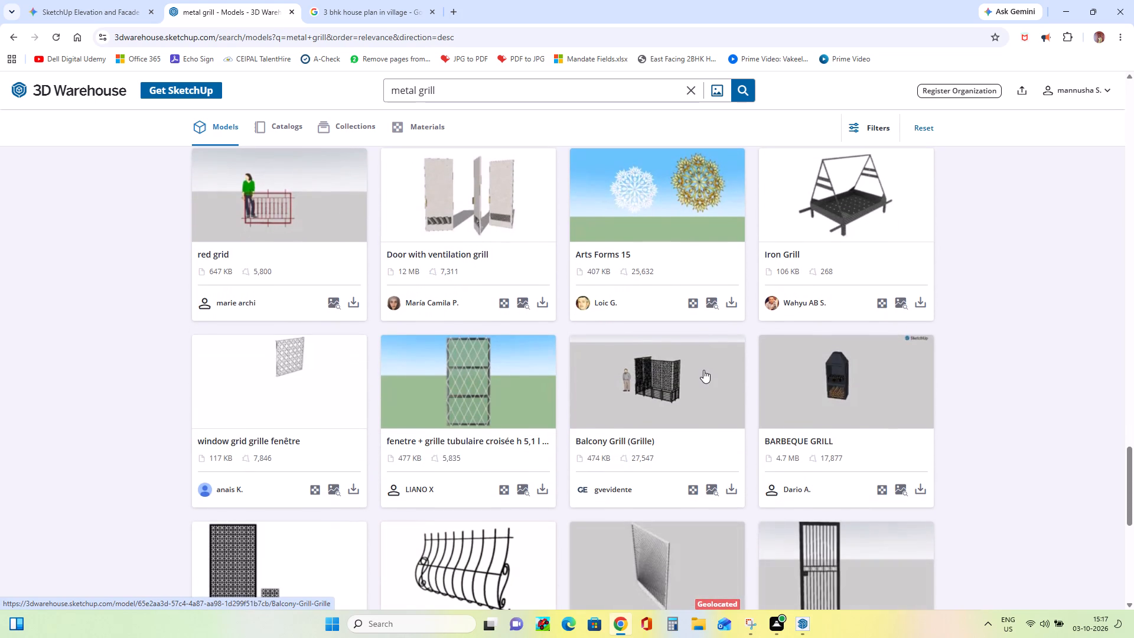
{"action": "scroll", "coordinate": [703, 370], "scroll_direction": "down", "scroll_amount": 4}
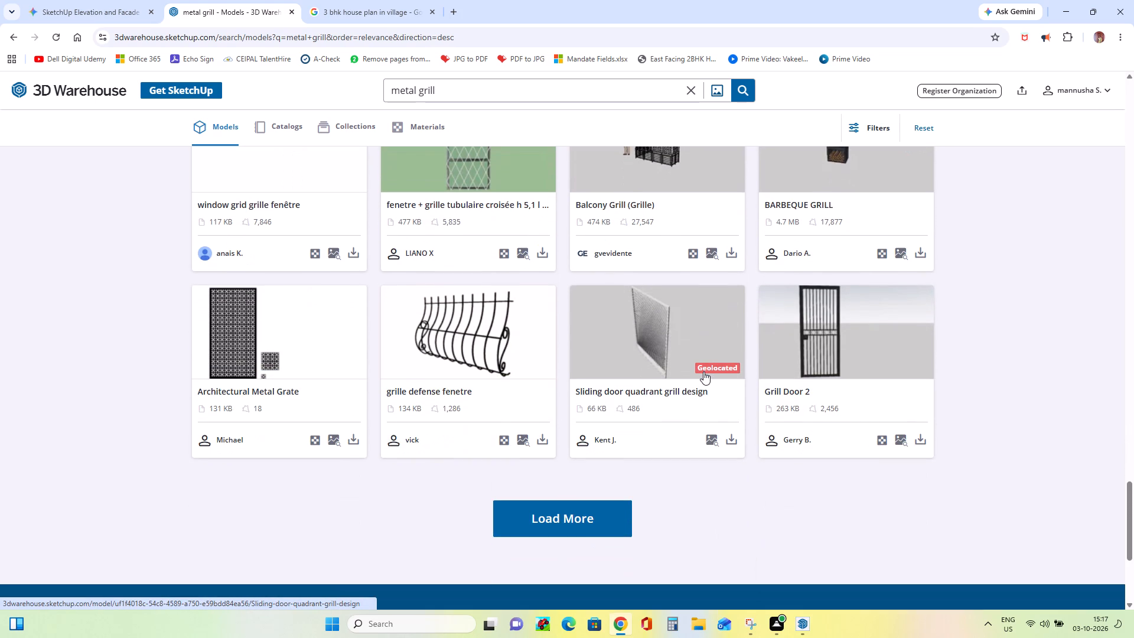
{"action": "scroll", "coordinate": [703, 372], "scroll_direction": "up", "scroll_amount": 1}
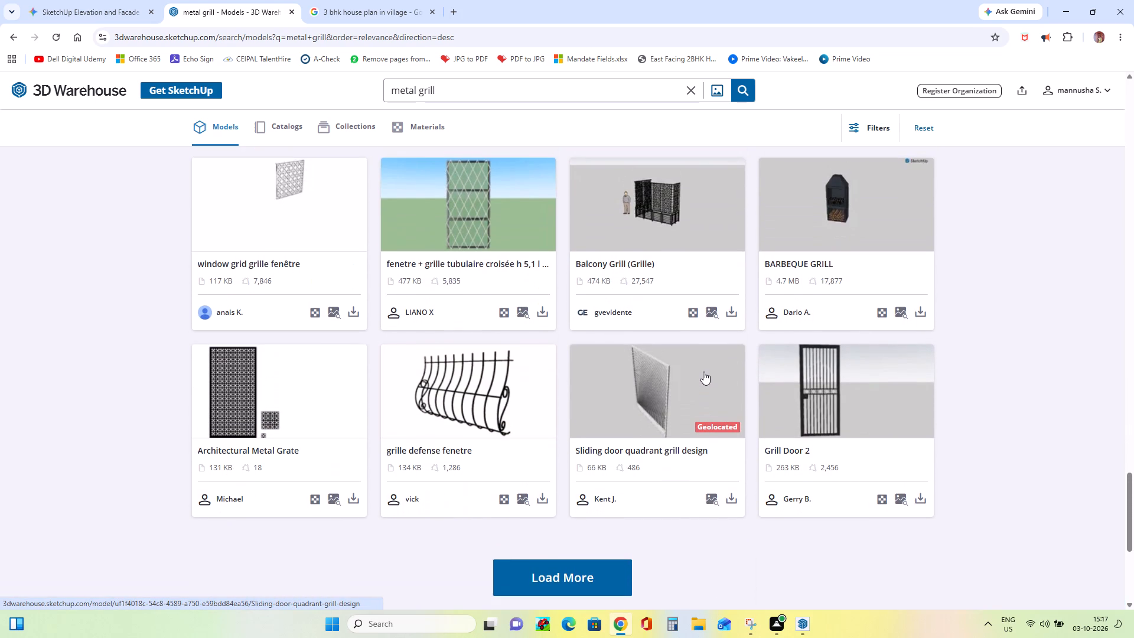
{"action": "left_click", "coordinate": [547, 500]}
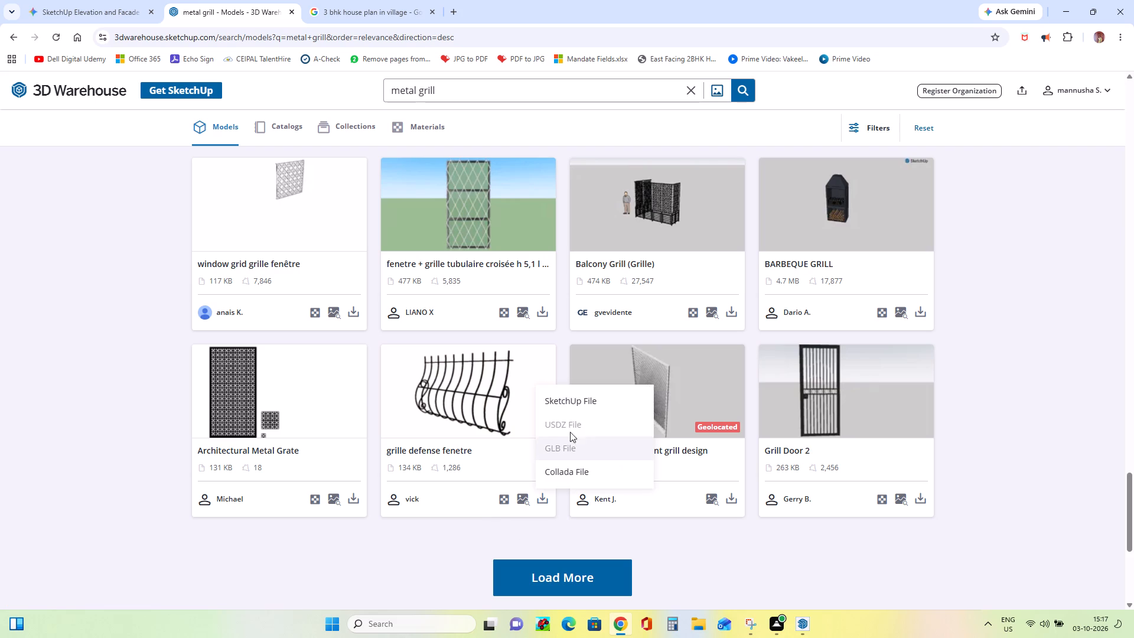
{"action": "left_click", "coordinate": [578, 413]}
Download the "grille defense fenetre" model in SketchUp file format.
{"action": "left_click", "coordinate": [578, 401]}
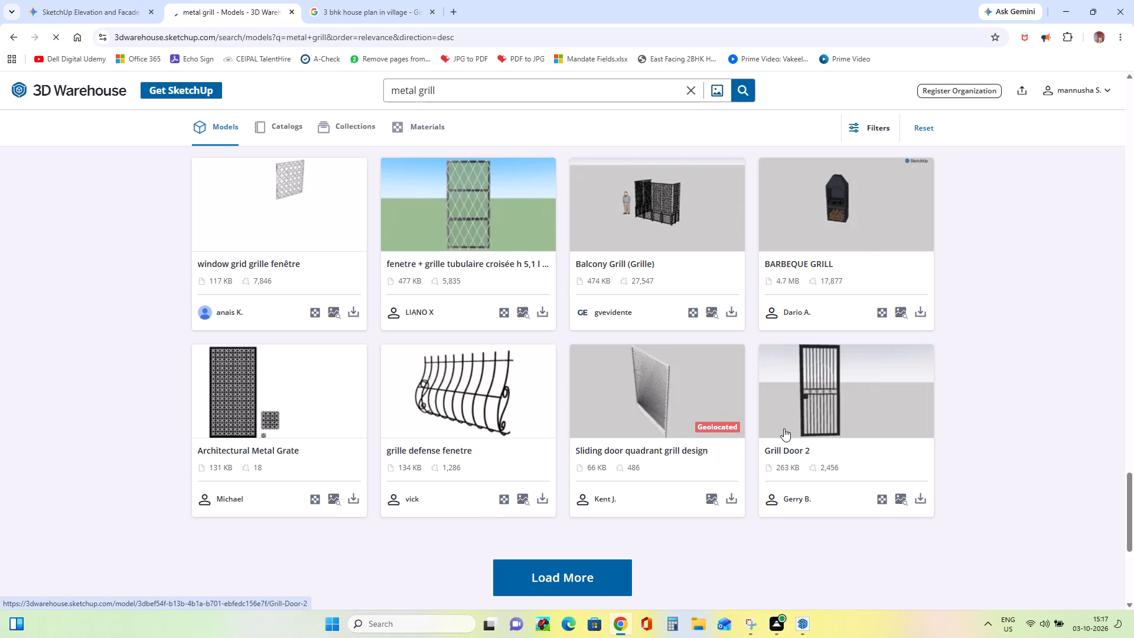
Look back through the loaded "metal grill" results for another grill design that suits the facade.
{"action": "scroll", "coordinate": [784, 428], "scroll_direction": "up", "scroll_amount": 6}
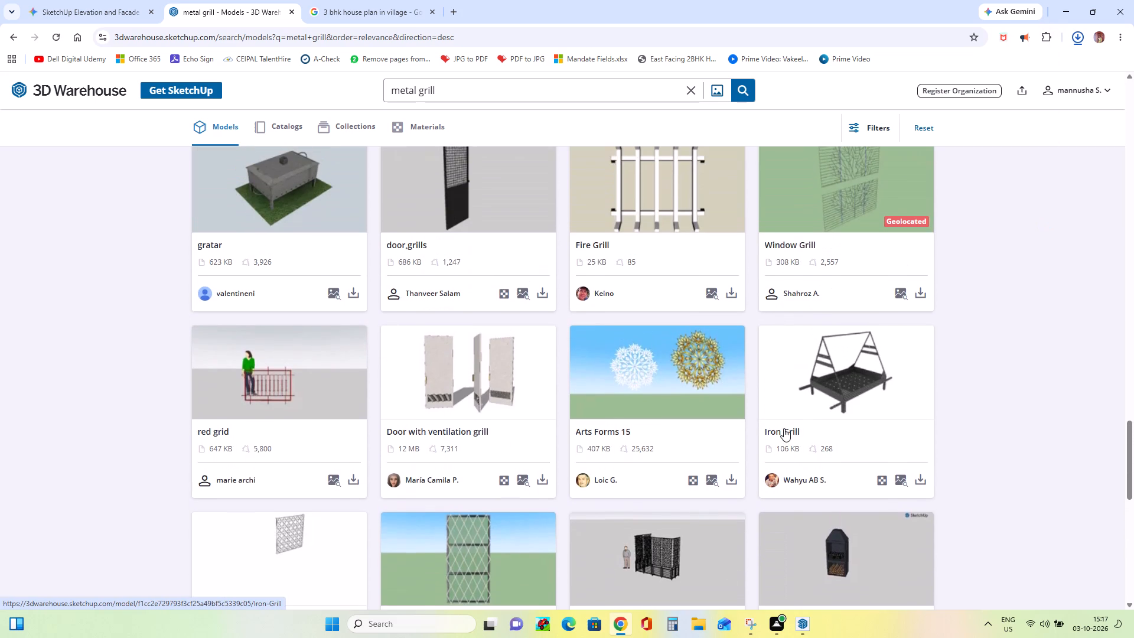
{"action": "scroll", "coordinate": [784, 428], "scroll_direction": "up", "scroll_amount": 2}
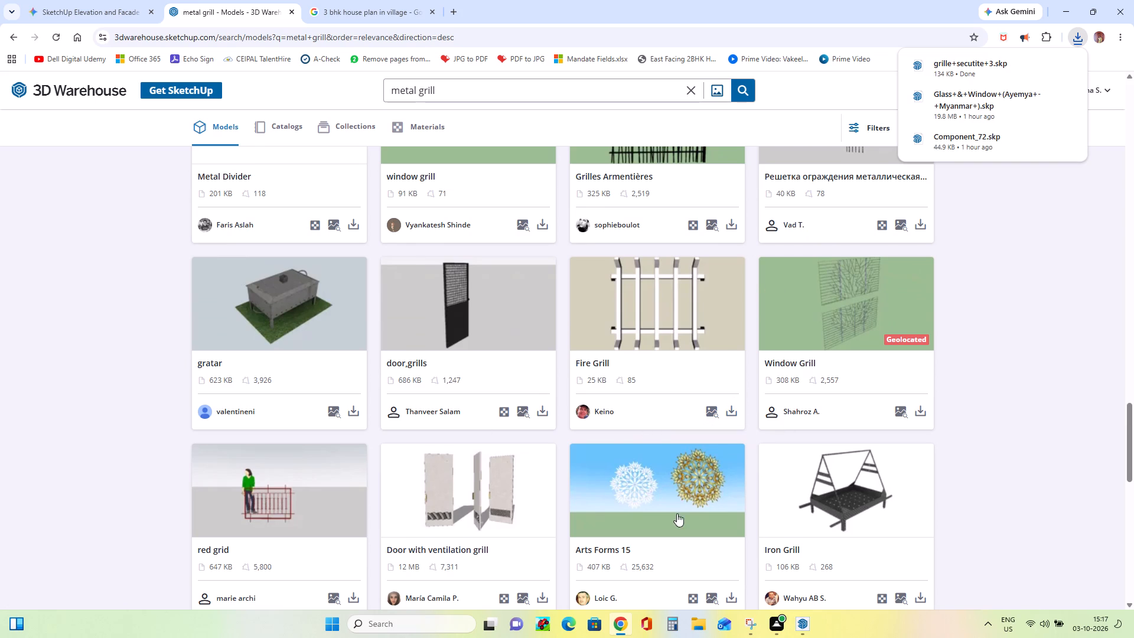
{"action": "scroll", "coordinate": [814, 349], "scroll_direction": "up", "scroll_amount": 3}
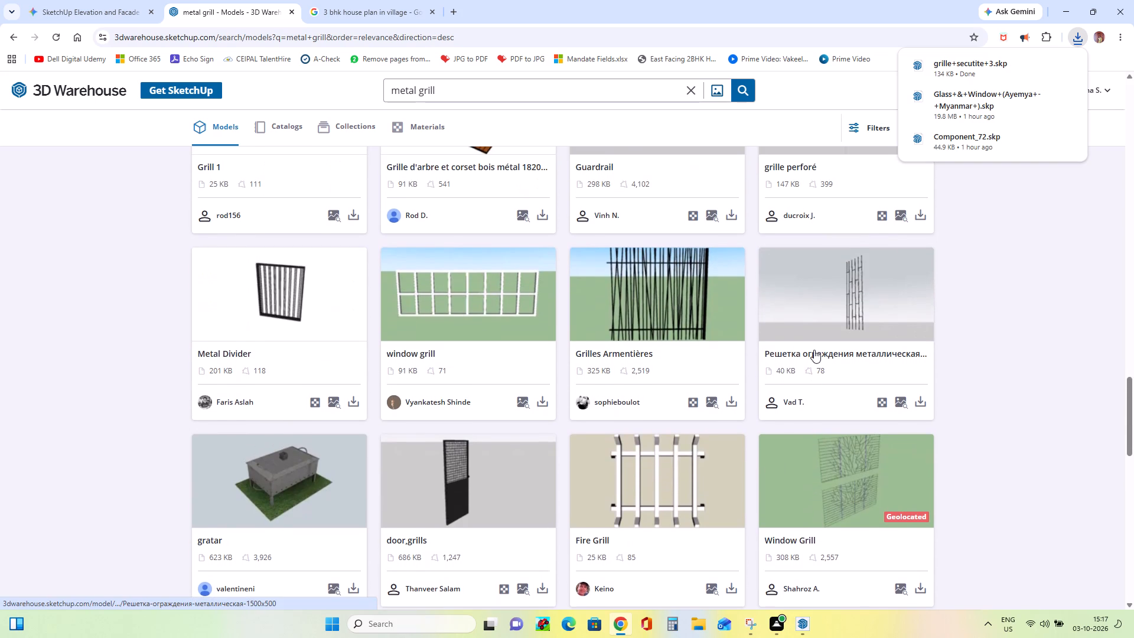
{"action": "scroll", "coordinate": [814, 350], "scroll_direction": "up", "scroll_amount": 2}
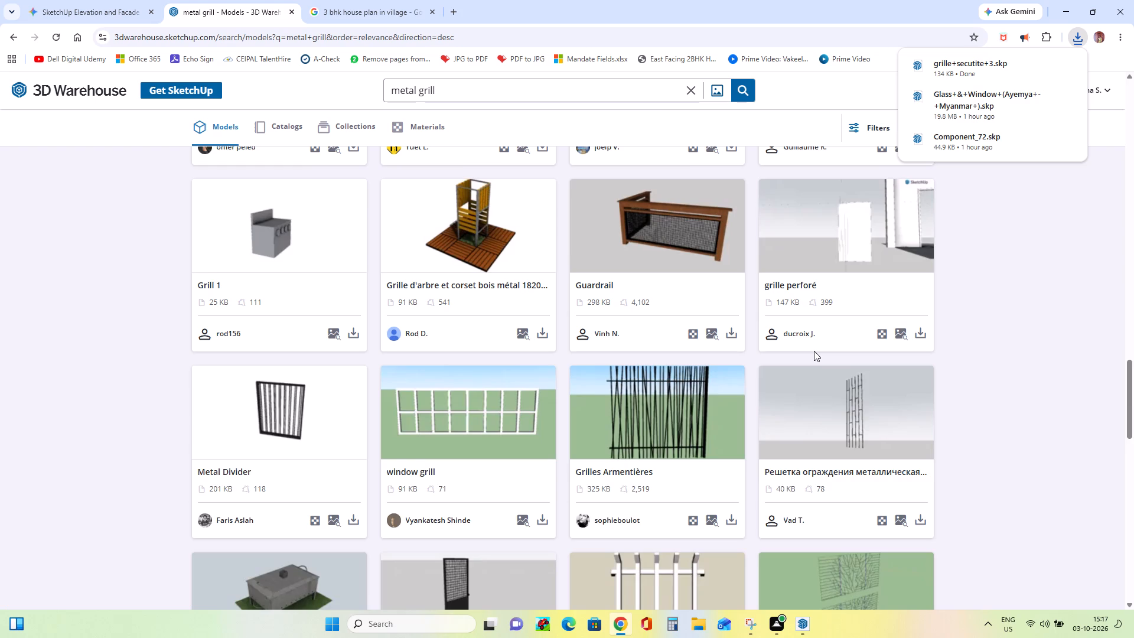
{"action": "scroll", "coordinate": [814, 351], "scroll_direction": "up", "scroll_amount": 9}
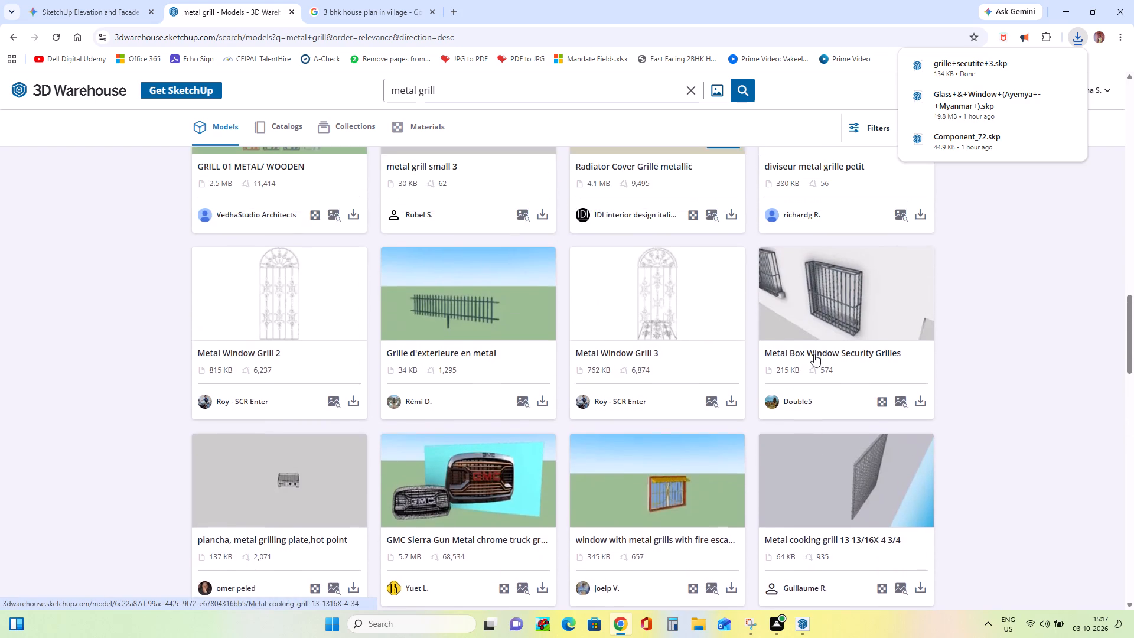
{"action": "scroll", "coordinate": [814, 354], "scroll_direction": "up", "scroll_amount": 6}
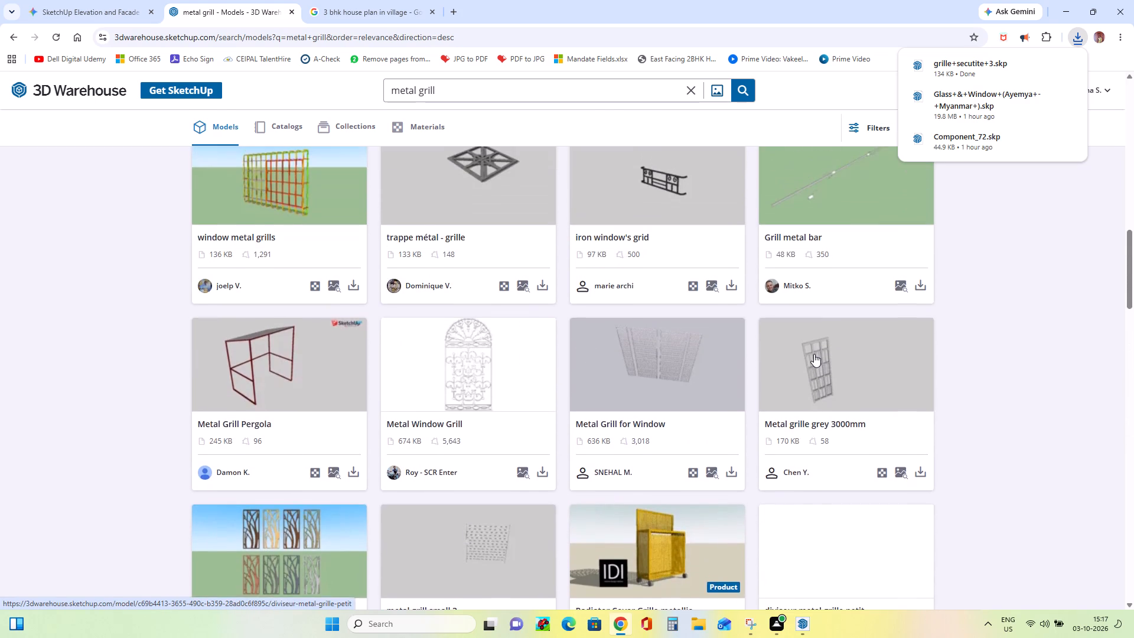
{"action": "scroll", "coordinate": [814, 354], "scroll_direction": "up", "scroll_amount": 4}
{"action": "scroll", "coordinate": [814, 354], "scroll_direction": "down", "scroll_amount": 3}
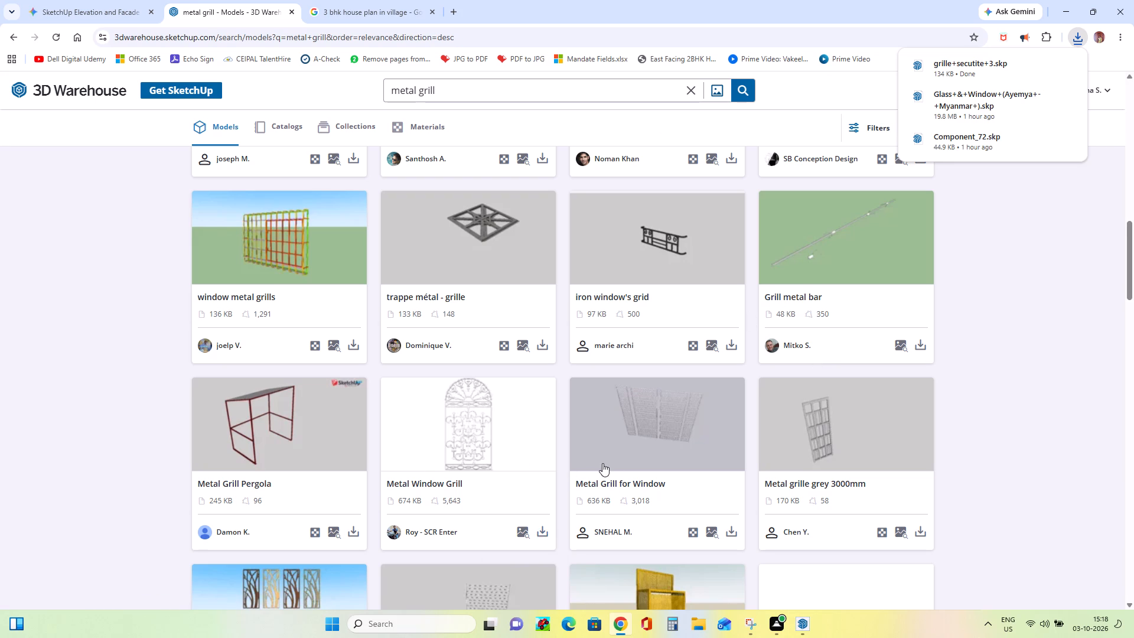
{"action": "scroll", "coordinate": [602, 463], "scroll_direction": "up", "scroll_amount": 16}
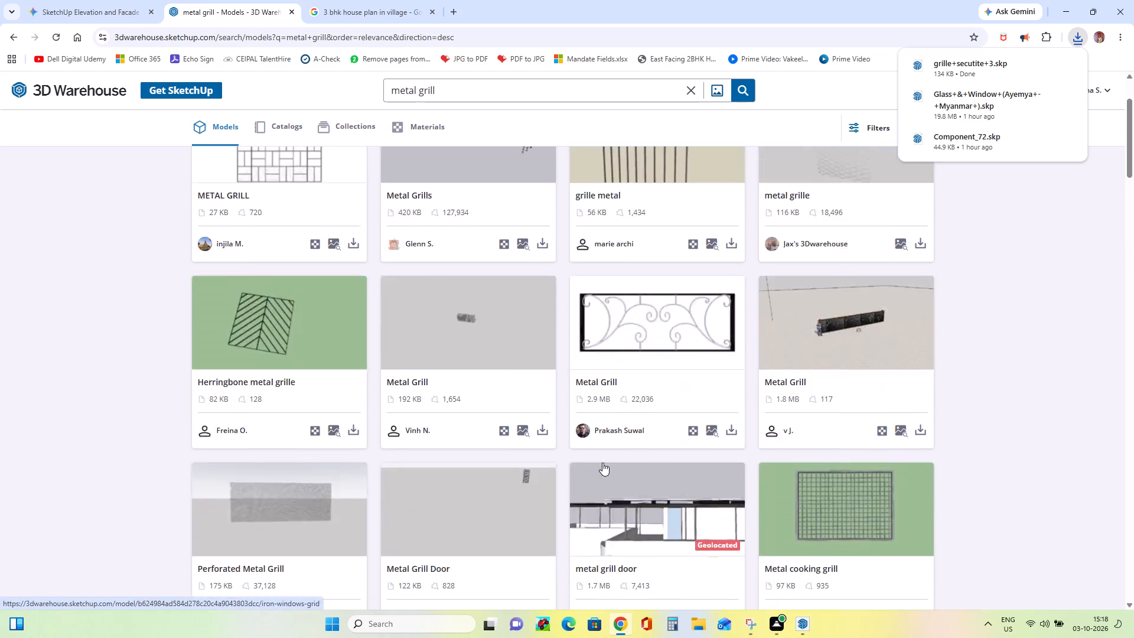
{"action": "scroll", "coordinate": [602, 463], "scroll_direction": "down", "scroll_amount": 4}
{"action": "scroll", "coordinate": [602, 463], "scroll_direction": "up", "scroll_amount": 3}
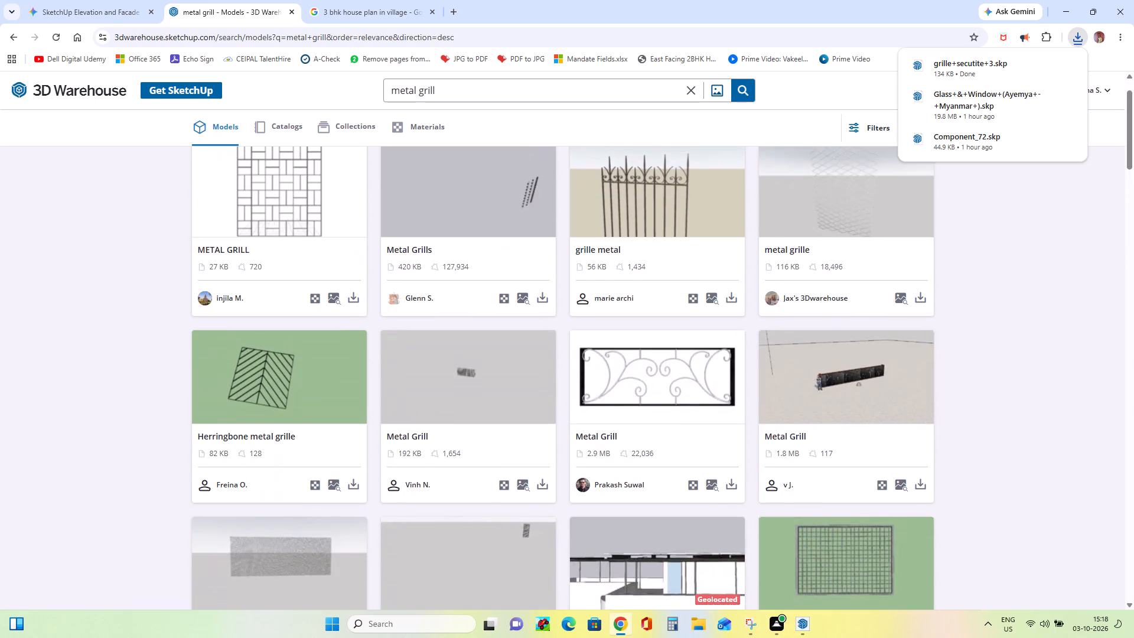
{"action": "scroll", "coordinate": [602, 463], "scroll_direction": "up", "scroll_amount": 5}
{"action": "scroll", "coordinate": [603, 463], "scroll_direction": "down", "scroll_amount": 4}
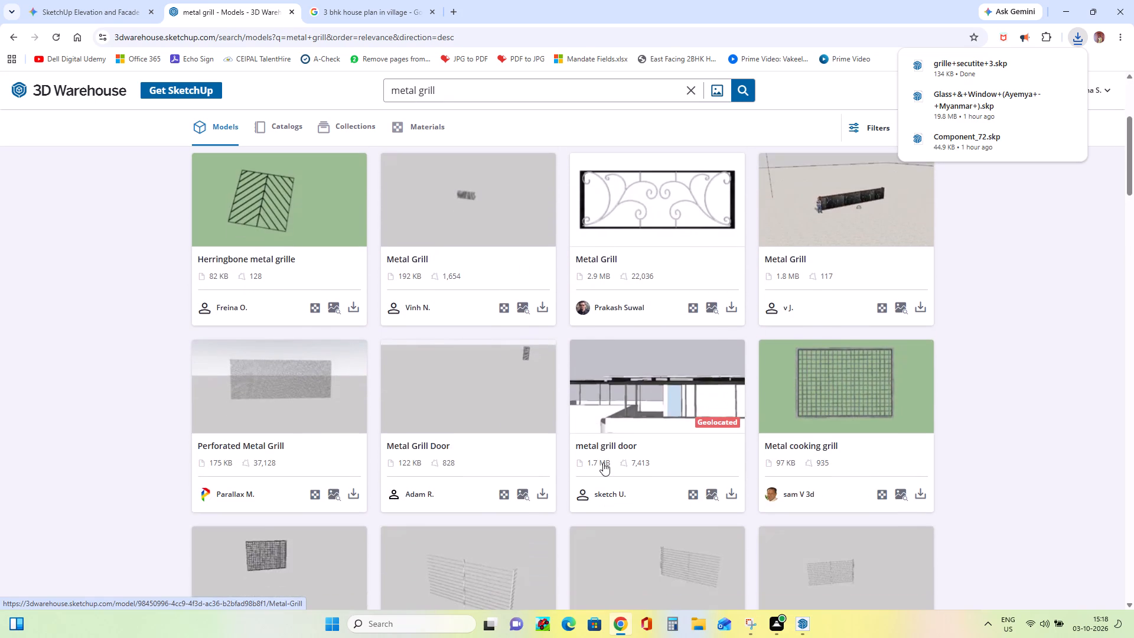
{"action": "scroll", "coordinate": [603, 463], "scroll_direction": "up", "scroll_amount": 3}
{"action": "left_click_drag", "start_coordinate": [486, 375], "coordinate": [485, 375]}
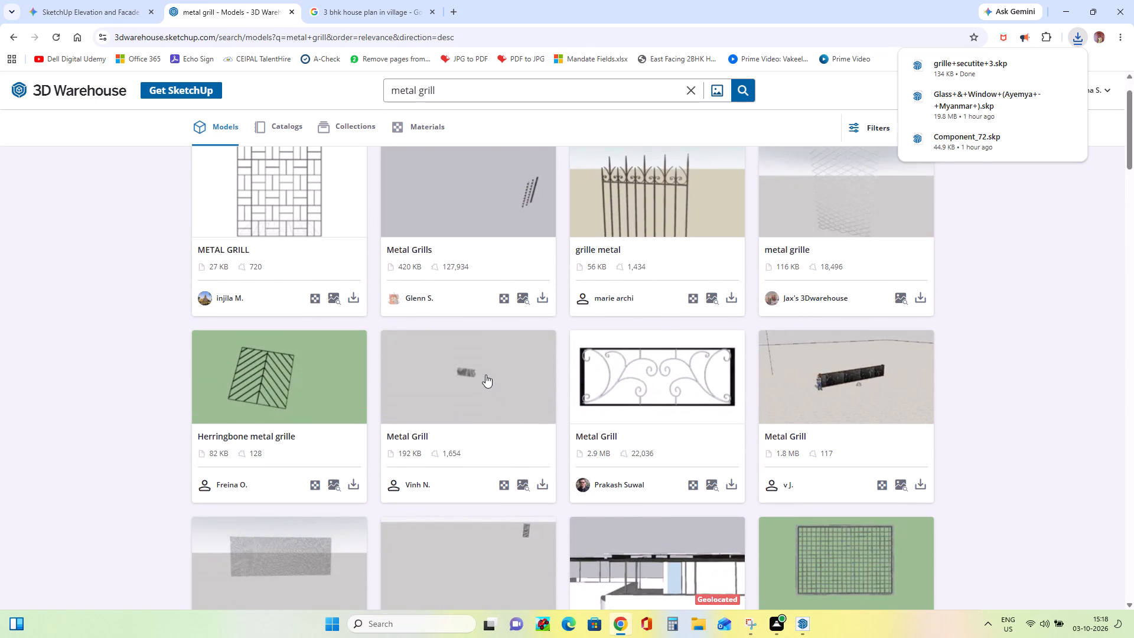
{"action": "left_click_drag", "start_coordinate": [485, 375], "coordinate": [484, 380]}
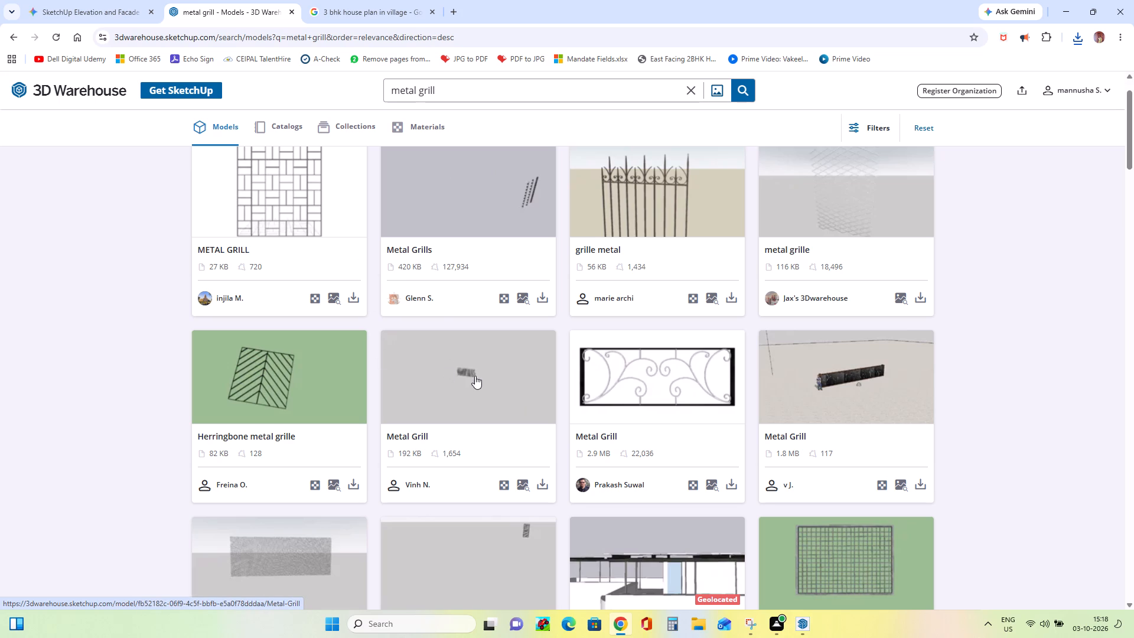
{"action": "scroll", "coordinate": [475, 378], "scroll_direction": "down", "scroll_amount": 20}
{"action": "scroll", "coordinate": [475, 379], "scroll_direction": "up", "scroll_amount": 1}
{"action": "scroll", "coordinate": [475, 379], "scroll_direction": "down", "scroll_amount": 11}
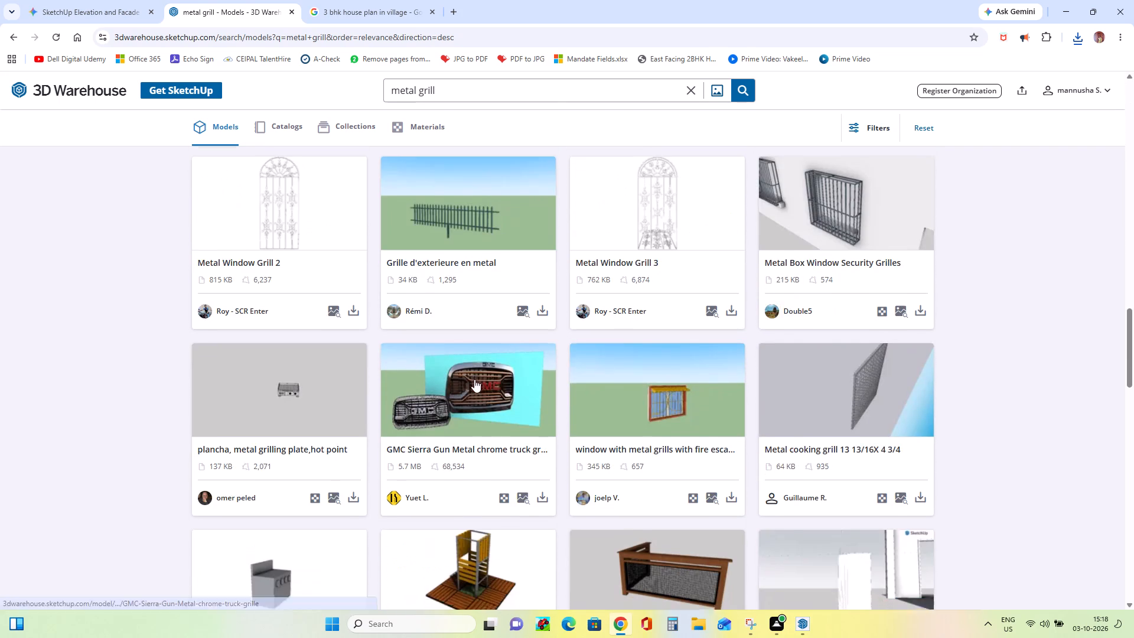
{"action": "scroll", "coordinate": [474, 379], "scroll_direction": "down", "scroll_amount": 17}
{"action": "scroll", "coordinate": [474, 379], "scroll_direction": "down", "scroll_amount": 4}
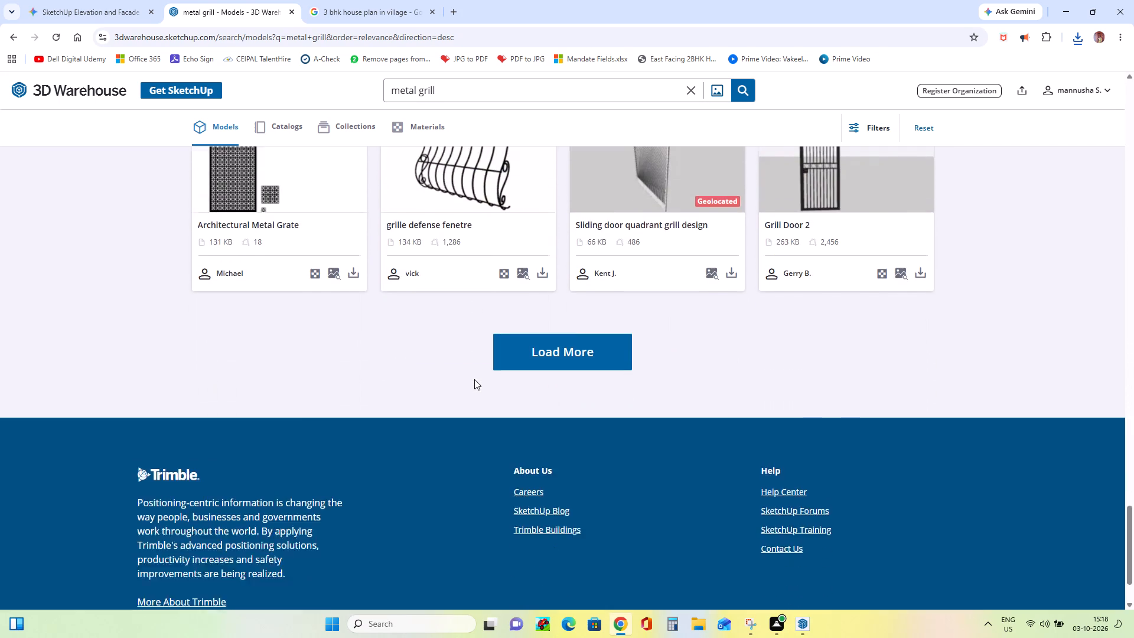
Load more "metal grill" results and look through the added models for a suitable grill or railing.
{"action": "left_click", "coordinate": [578, 256]}
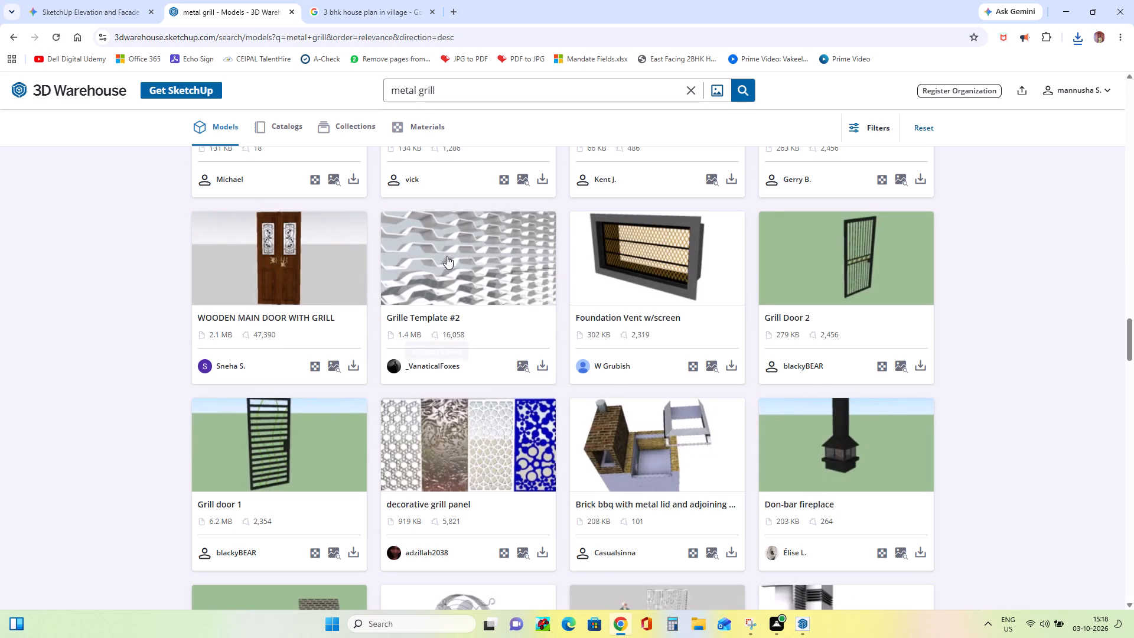
{"action": "scroll", "coordinate": [618, 394], "scroll_direction": "down", "scroll_amount": 3}
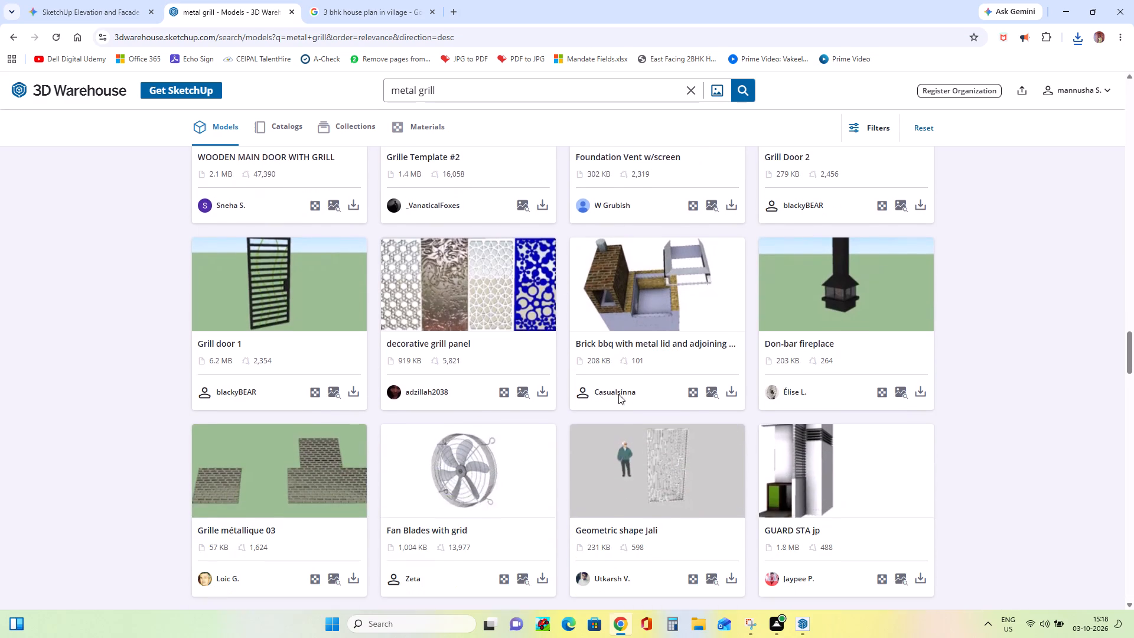
{"action": "scroll", "coordinate": [618, 395], "scroll_direction": "down", "scroll_amount": 4}
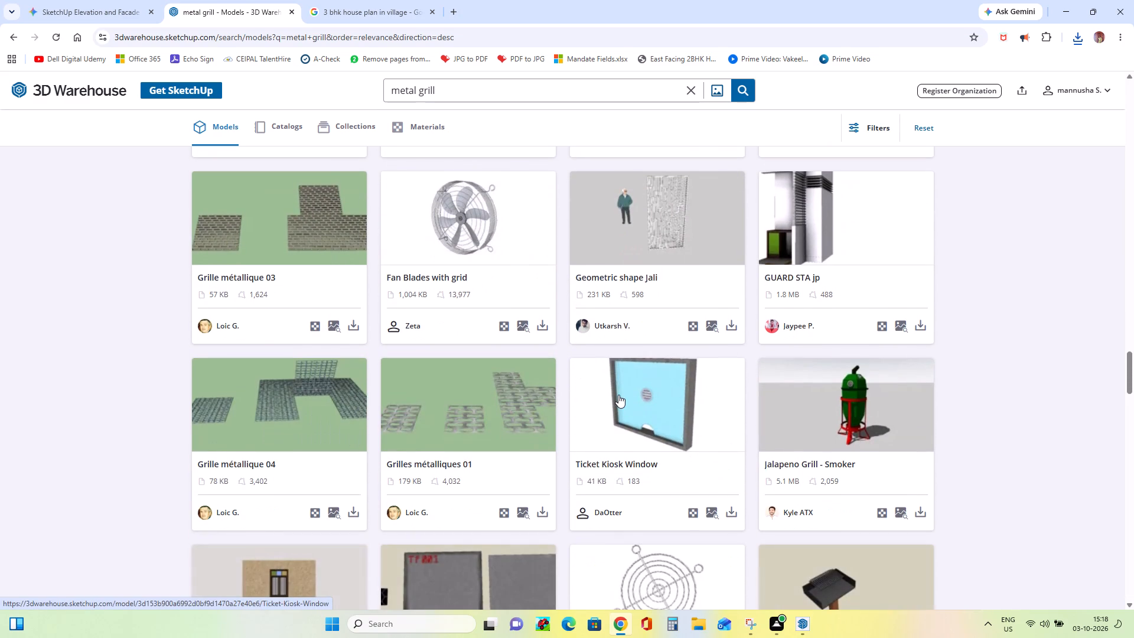
{"action": "scroll", "coordinate": [618, 395], "scroll_direction": "down", "scroll_amount": 4}
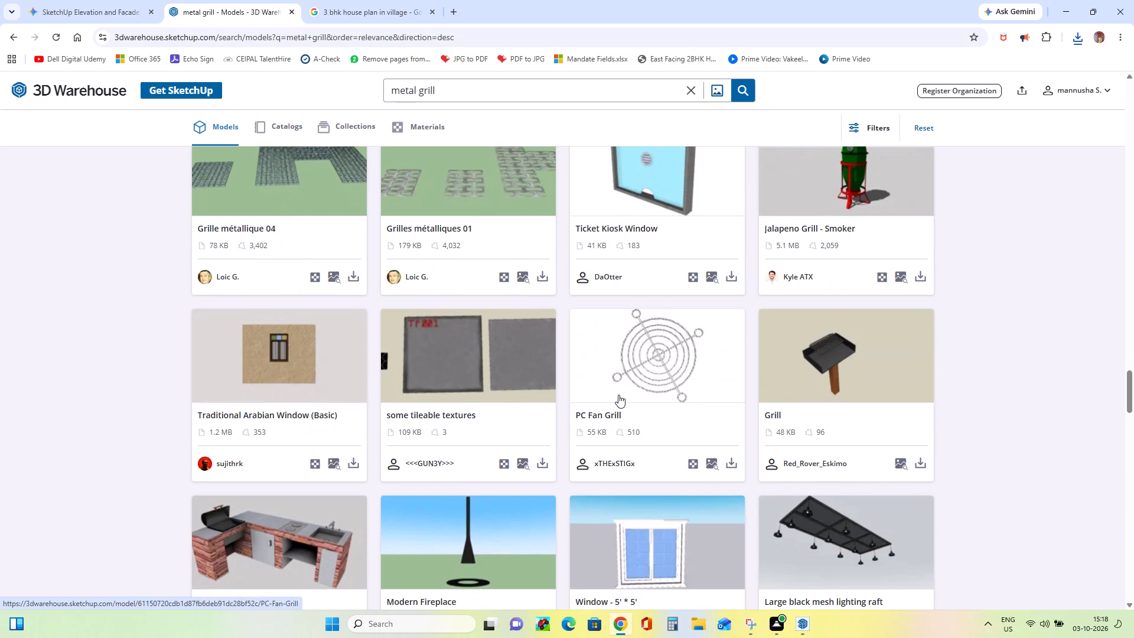
{"action": "scroll", "coordinate": [618, 395], "scroll_direction": "down", "scroll_amount": 1}
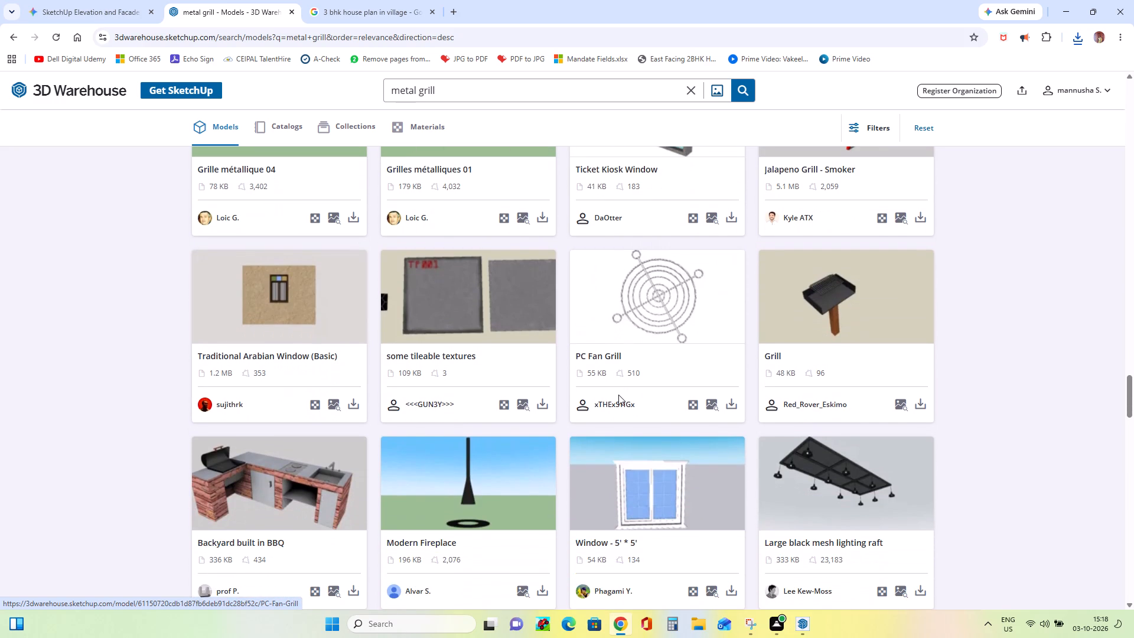
{"action": "scroll", "coordinate": [618, 395], "scroll_direction": "down", "scroll_amount": 6}
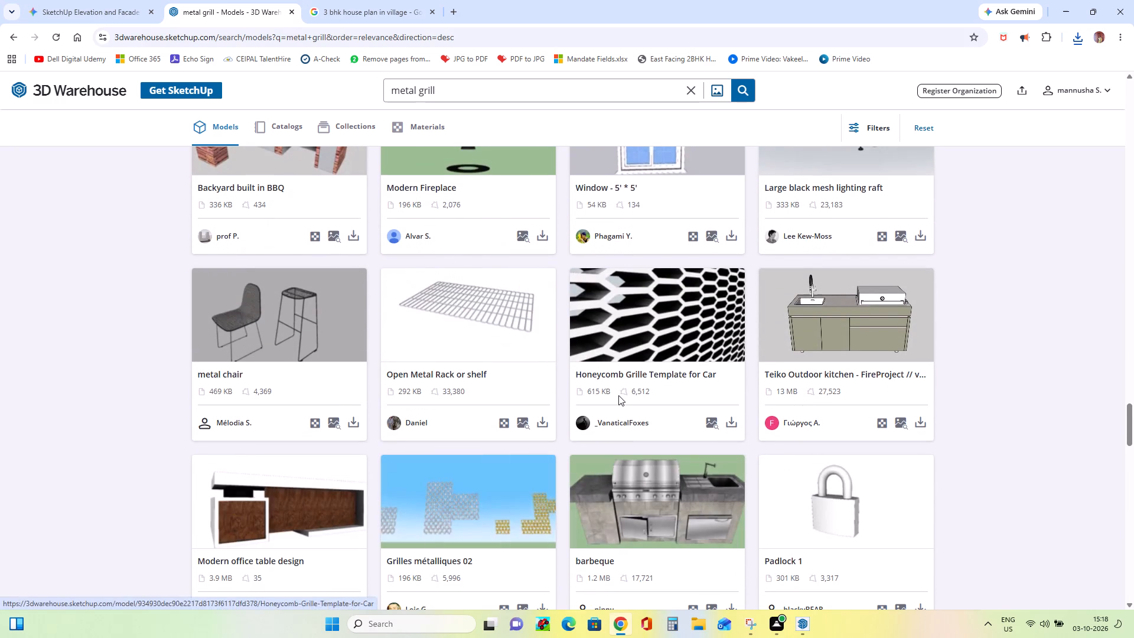
{"action": "scroll", "coordinate": [618, 395], "scroll_direction": "down", "scroll_amount": 5}
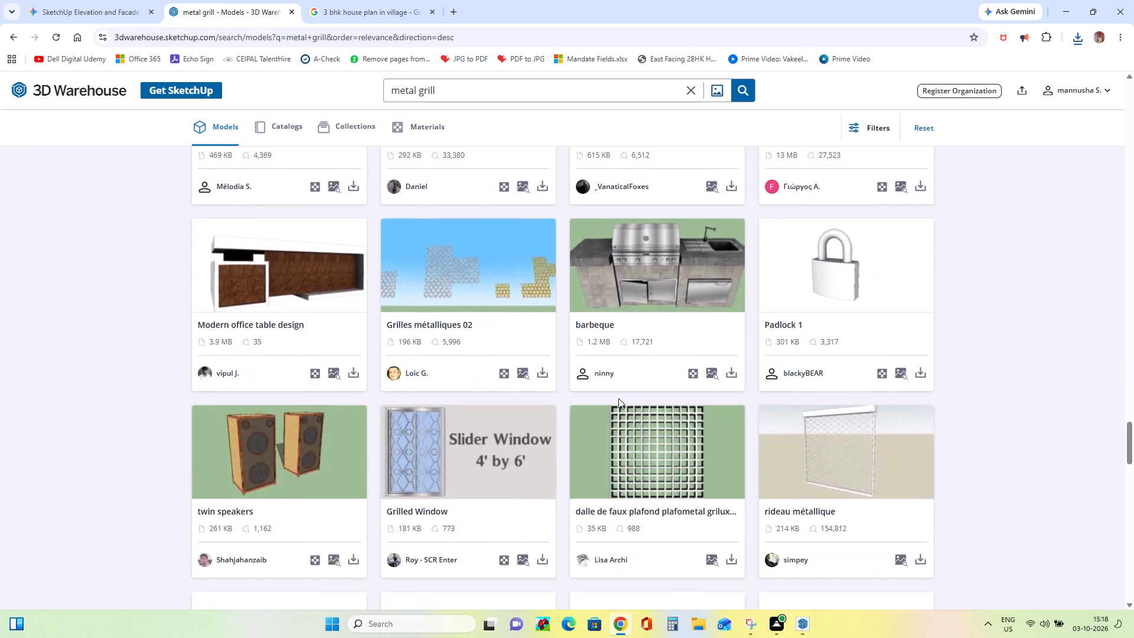
{"action": "scroll", "coordinate": [618, 398], "scroll_direction": "down", "scroll_amount": 5}
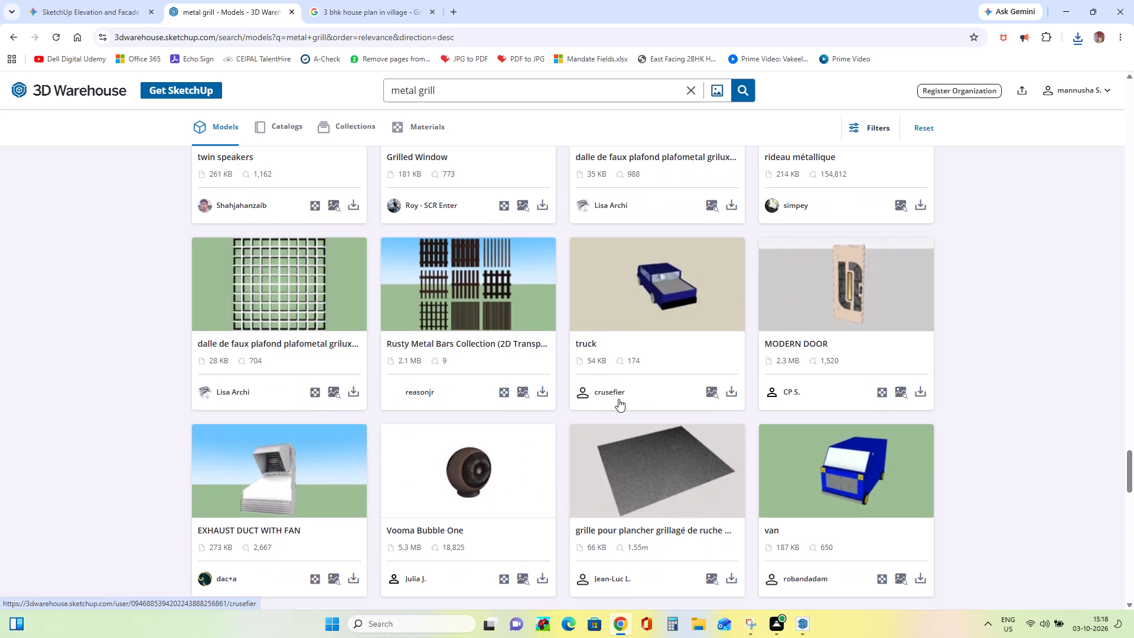
{"action": "scroll", "coordinate": [618, 399], "scroll_direction": "down", "scroll_amount": 4}
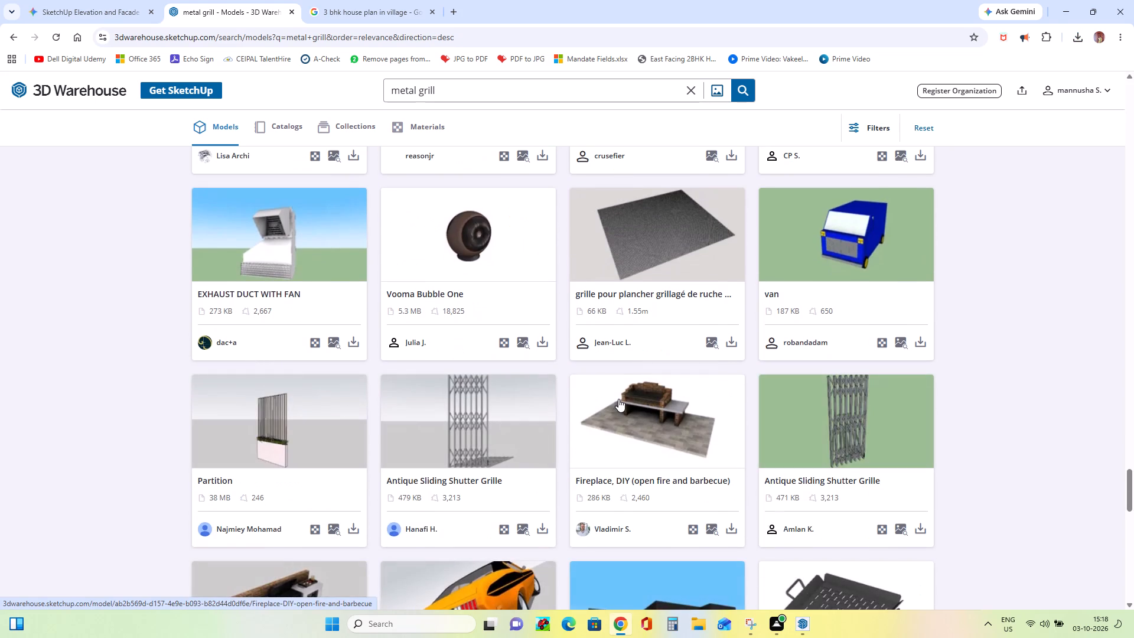
{"action": "scroll", "coordinate": [618, 399], "scroll_direction": "down", "scroll_amount": 2}
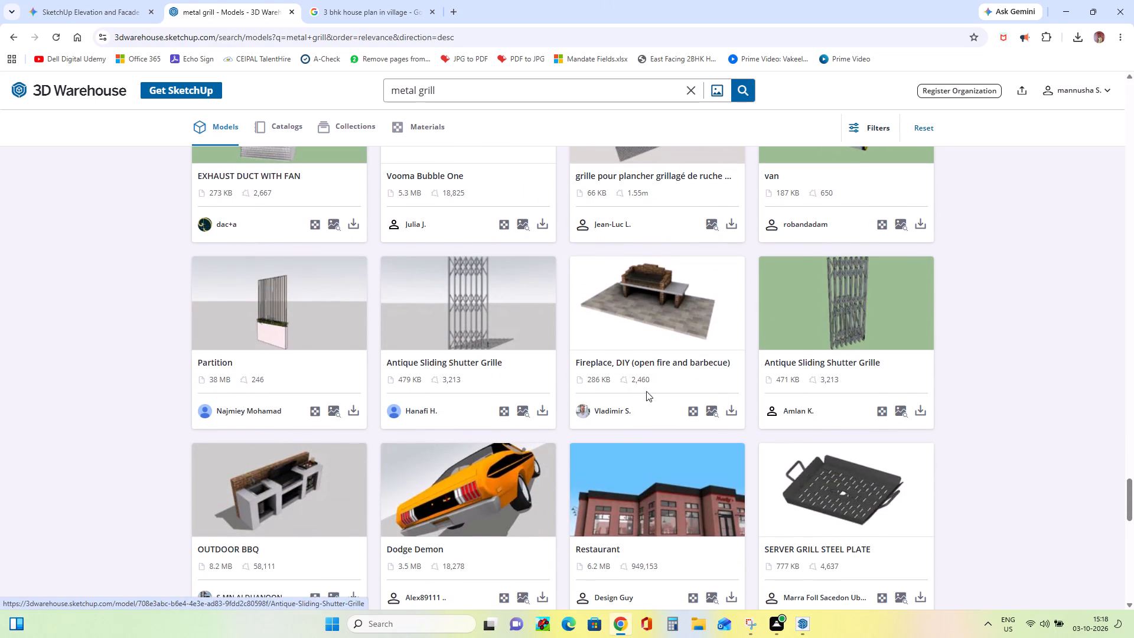
{"action": "scroll", "coordinate": [637, 352], "scroll_direction": "down", "scroll_amount": 7}
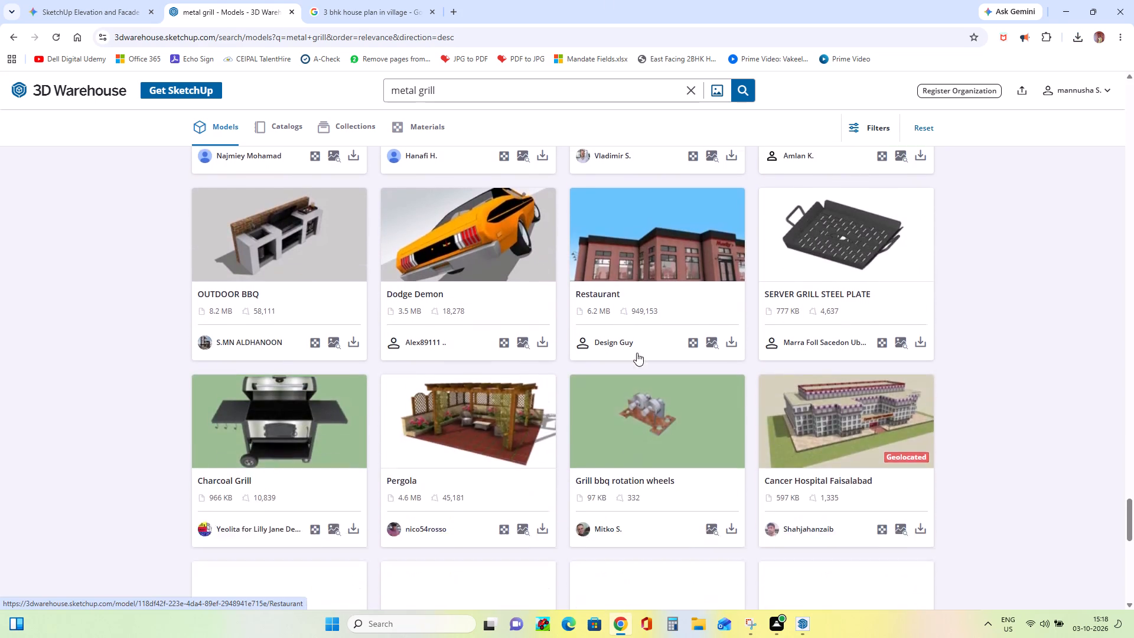
{"action": "scroll", "coordinate": [637, 354], "scroll_direction": "down", "scroll_amount": 3}
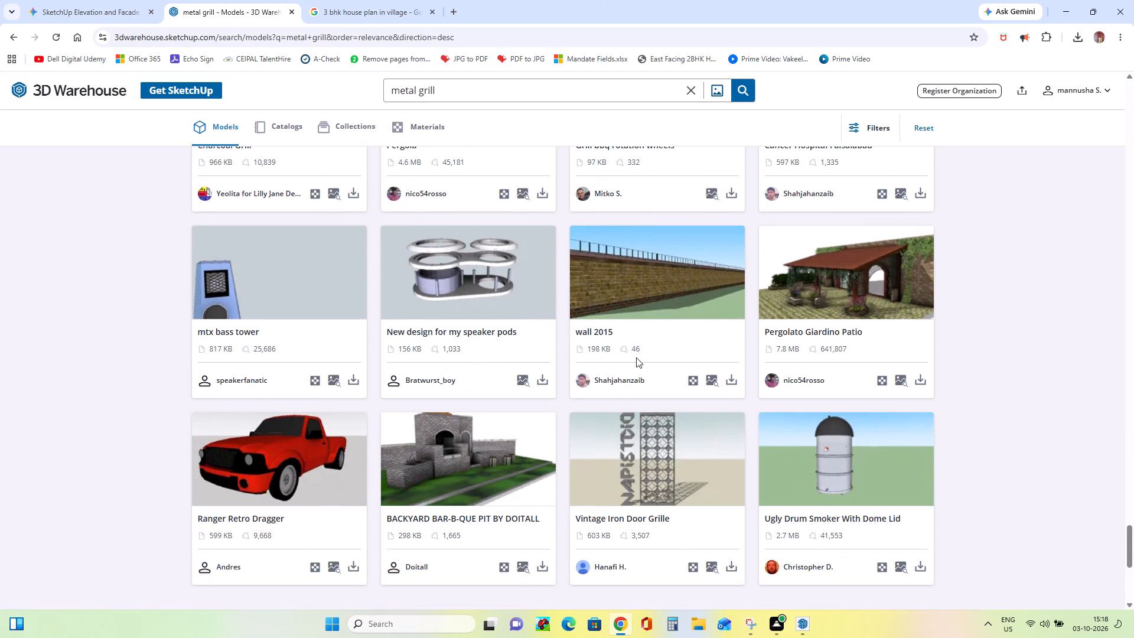
{"action": "scroll", "coordinate": [636, 357], "scroll_direction": "down", "scroll_amount": 4}
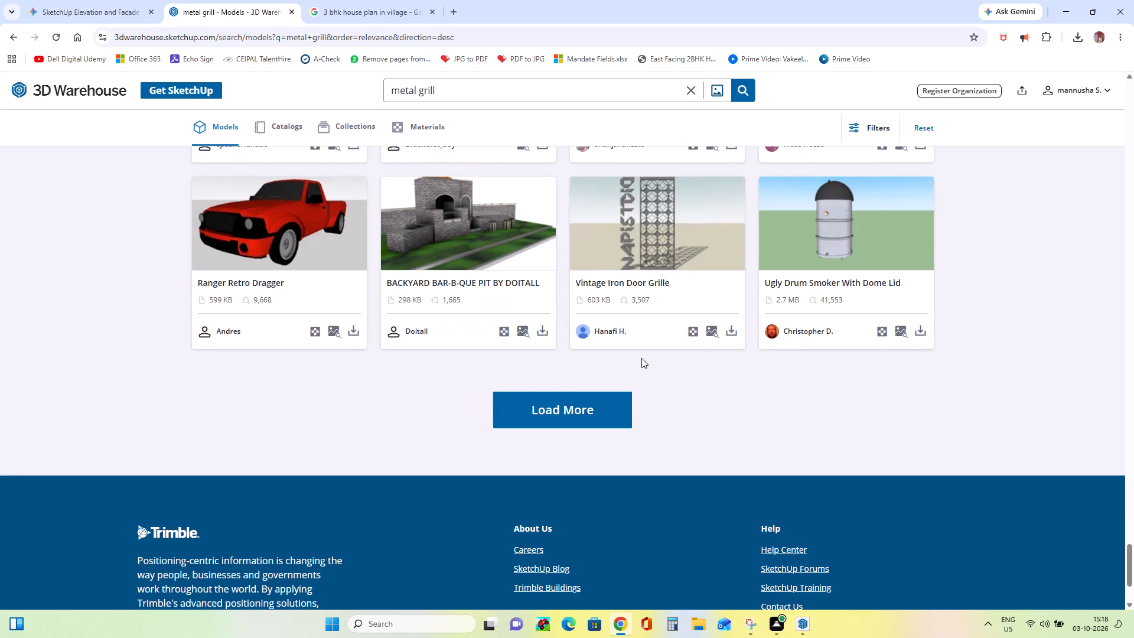
Load another batch of results, view the "Iron Railing Design" model's page, and return to the results.
{"action": "left_click", "coordinate": [571, 418]}
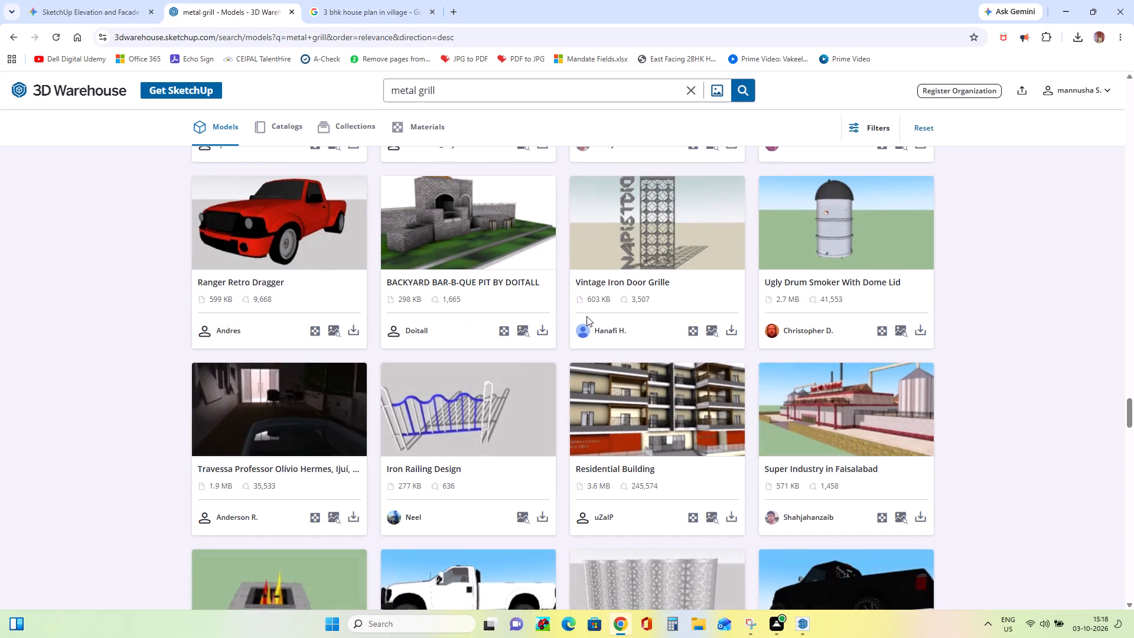
{"action": "scroll", "coordinate": [545, 313], "scroll_direction": "down", "scroll_amount": 2}
{"action": "middle_click_drag", "start_coordinate": [513, 406], "coordinate": [517, 373]}
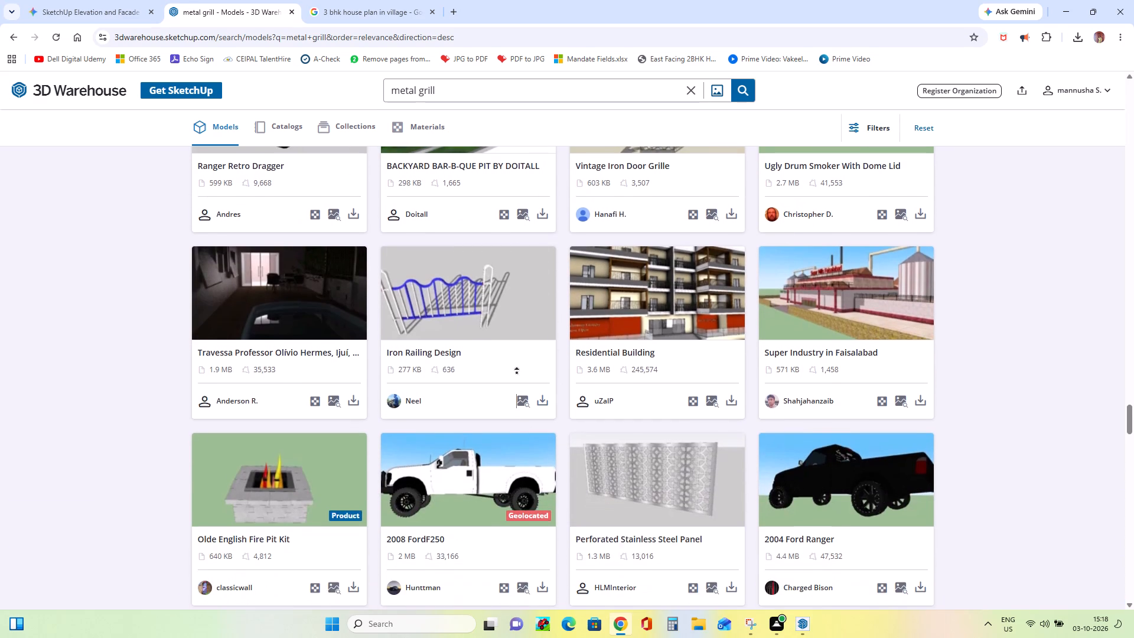
{"action": "middle_click_drag", "start_coordinate": [517, 373], "coordinate": [520, 359]}
{"action": "left_click", "coordinate": [446, 347]}
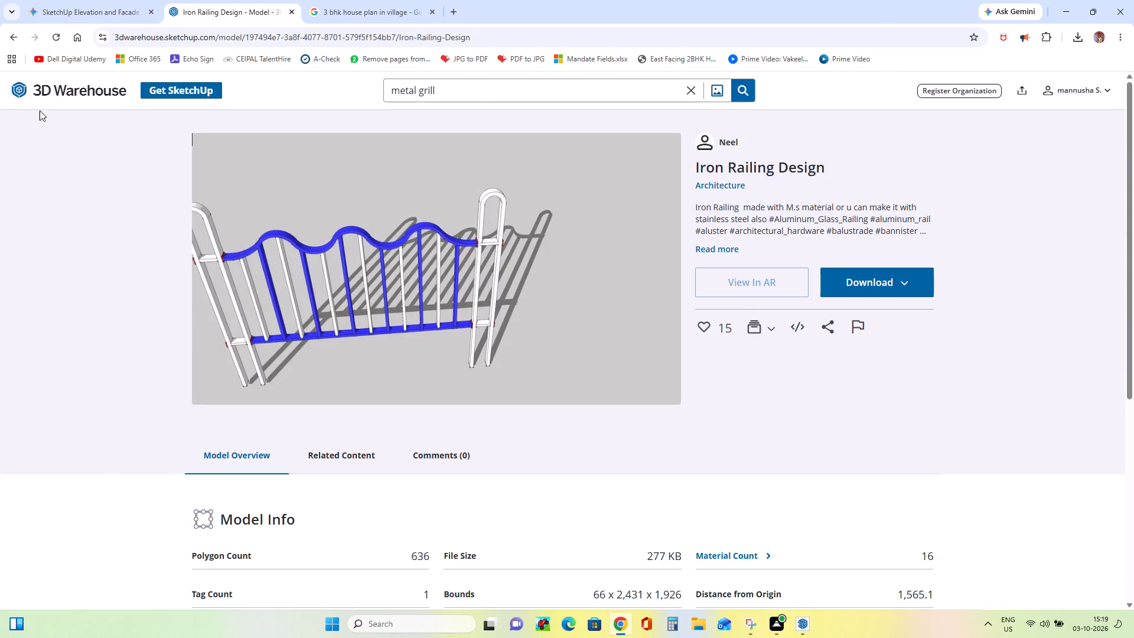
{"action": "left_click", "coordinate": [16, 36]}
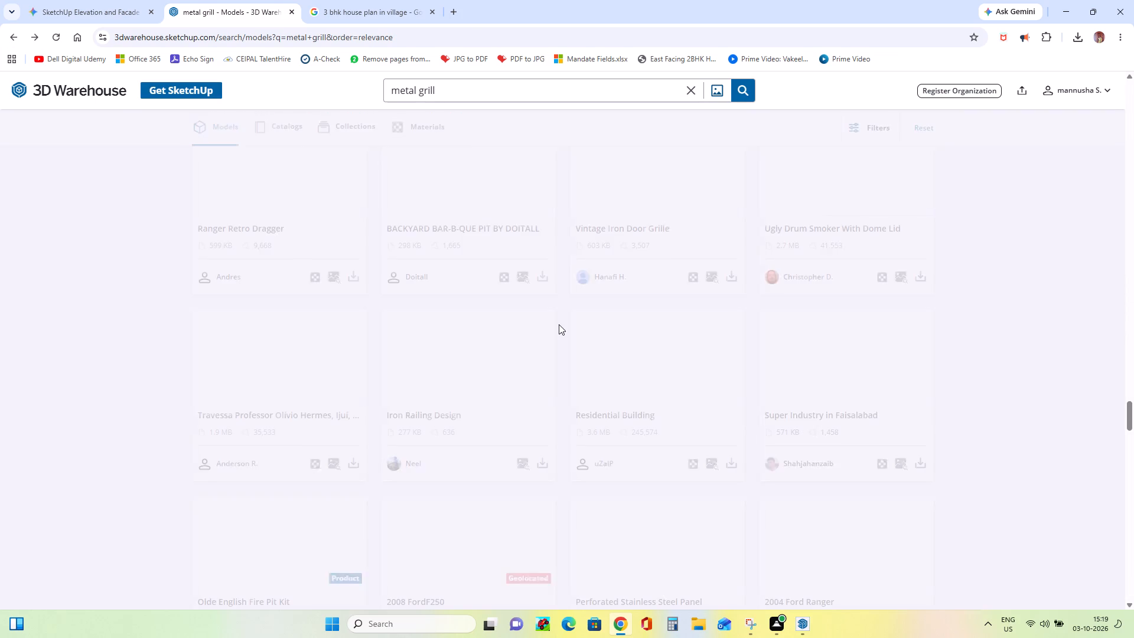
Look through the rest of the loaded "metal grill" results for a grill or railing that suits the facade.
{"action": "scroll", "coordinate": [559, 324], "scroll_direction": "down", "scroll_amount": 6}
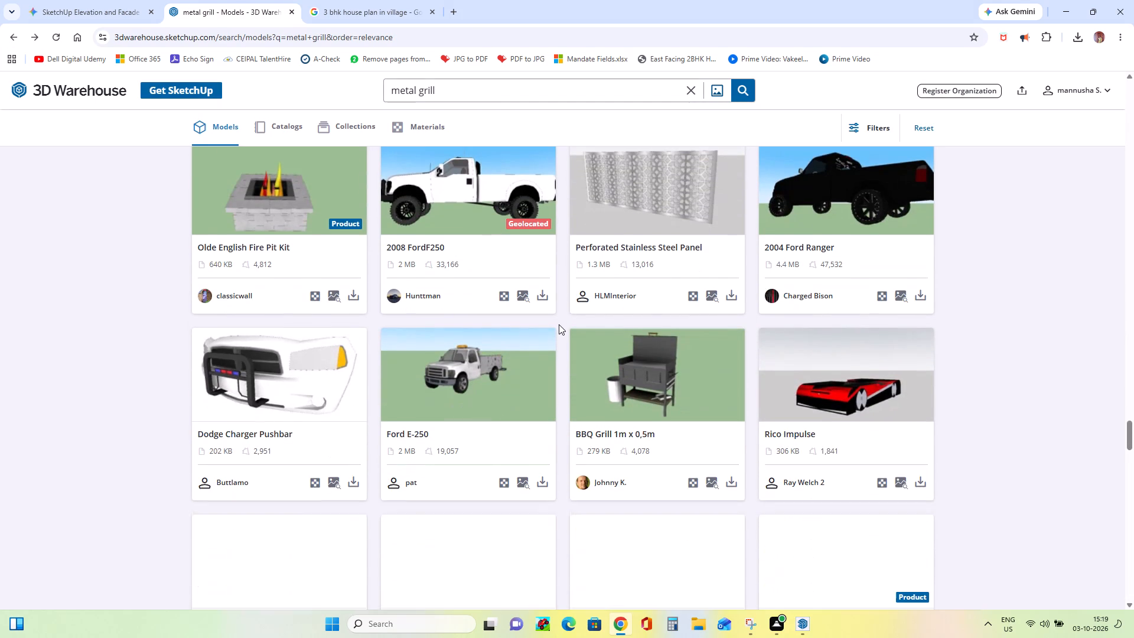
{"action": "scroll", "coordinate": [559, 324], "scroll_direction": "down", "scroll_amount": 10}
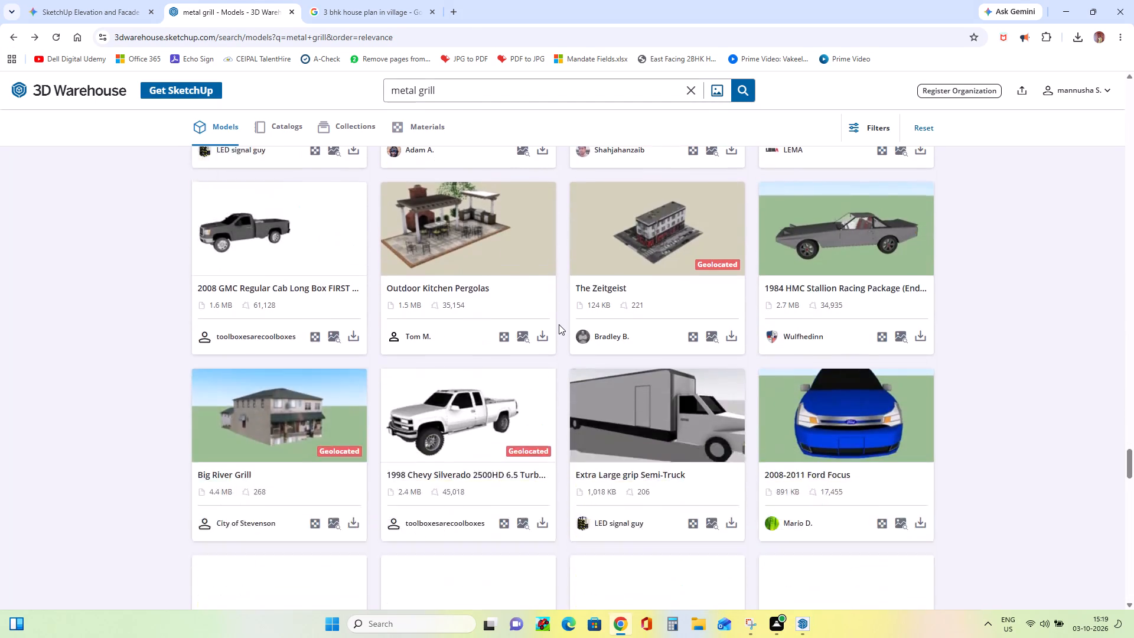
{"action": "scroll", "coordinate": [559, 324], "scroll_direction": "down", "scroll_amount": 10}
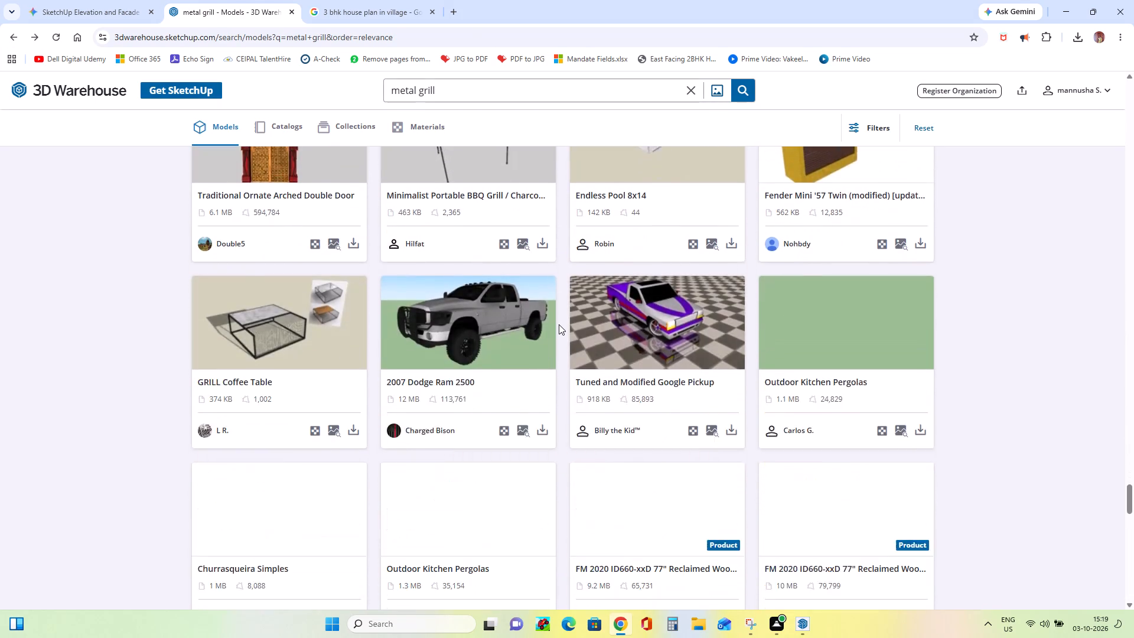
{"action": "scroll", "coordinate": [559, 324], "scroll_direction": "down", "scroll_amount": 12}
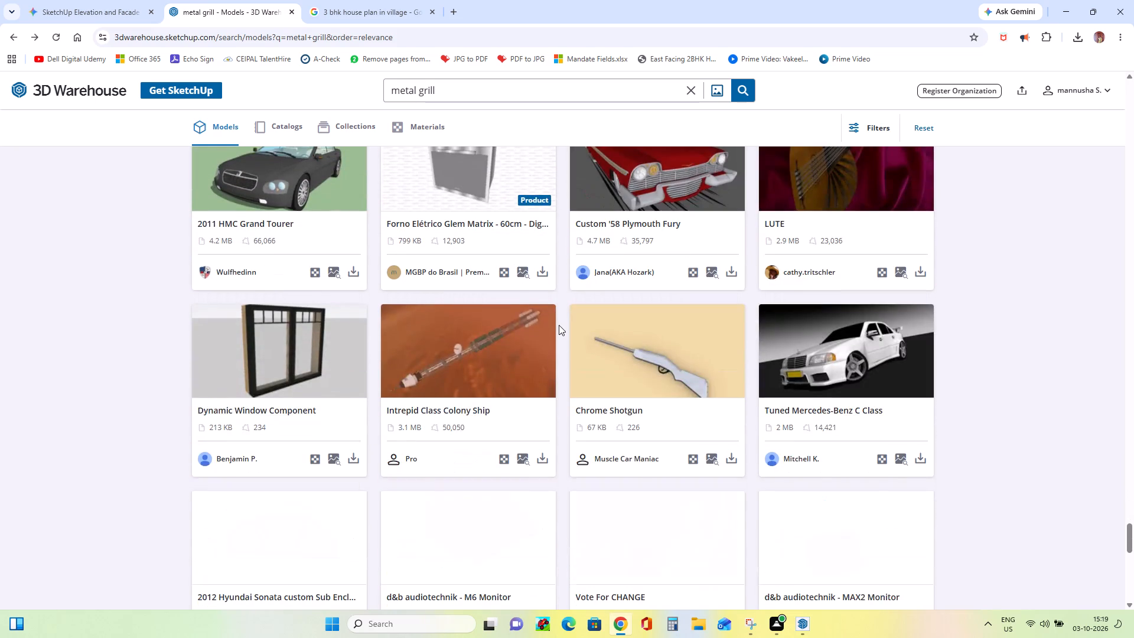
{"action": "scroll", "coordinate": [559, 325], "scroll_direction": "down", "scroll_amount": 7}
{"action": "scroll", "coordinate": [559, 325], "scroll_direction": "up", "scroll_amount": 2}
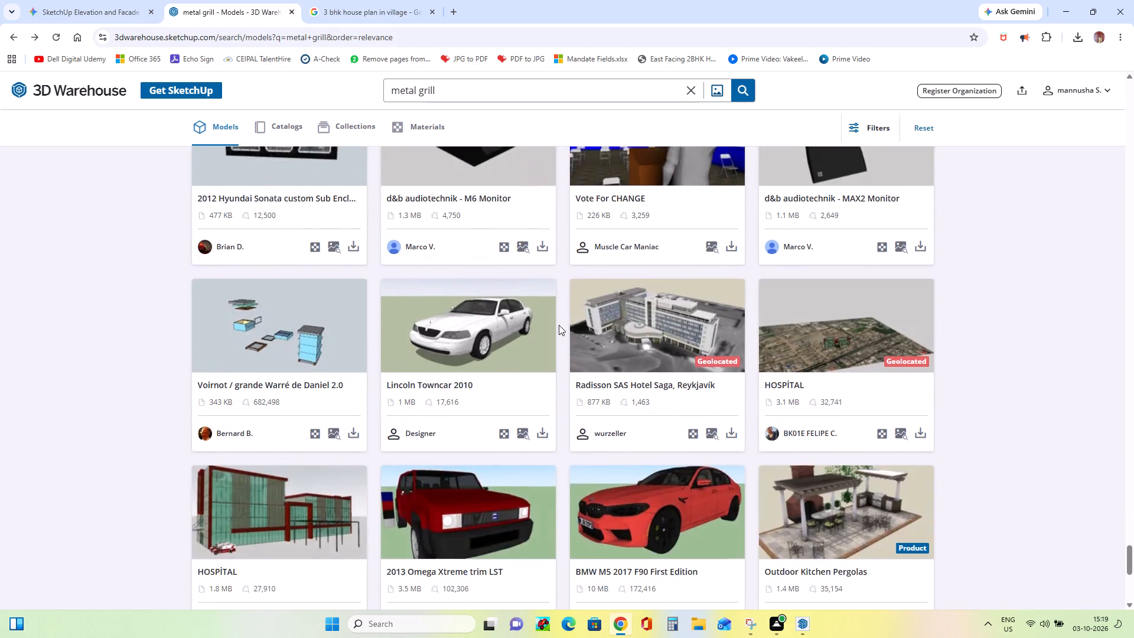
{"action": "scroll", "coordinate": [559, 325], "scroll_direction": "up", "scroll_amount": 1}
{"action": "scroll", "coordinate": [559, 325], "scroll_direction": "down", "scroll_amount": 7}
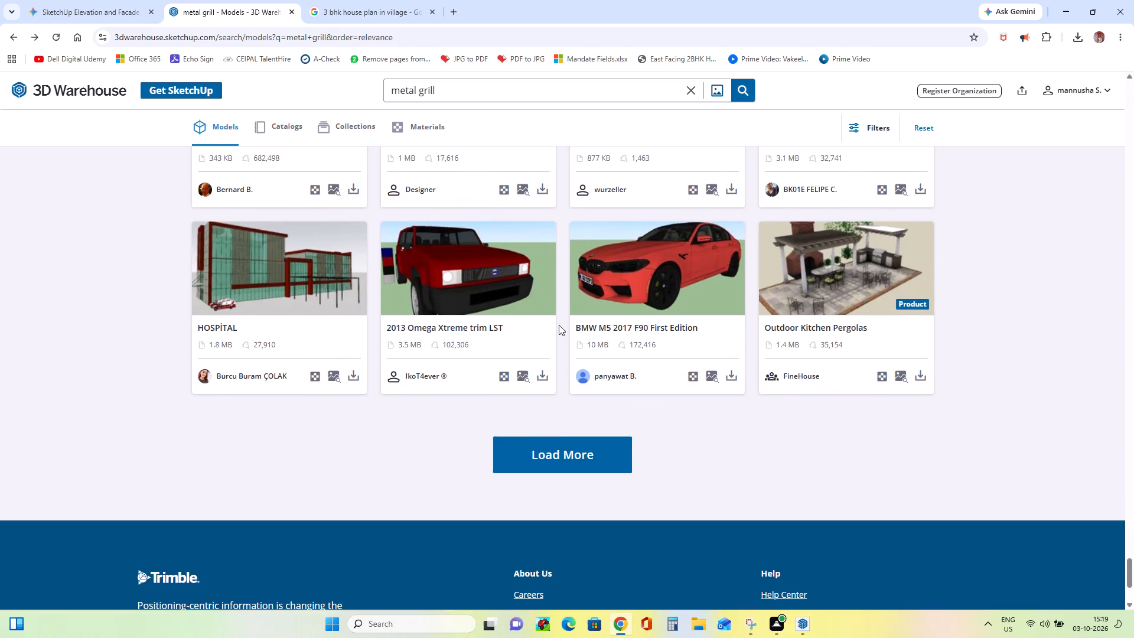
Load more "metal grill" results, check the added models, and look back up through the preceding batch.
{"action": "scroll", "coordinate": [559, 325], "scroll_direction": "down", "scroll_amount": 1}
{"action": "left_click", "coordinate": [538, 382]}
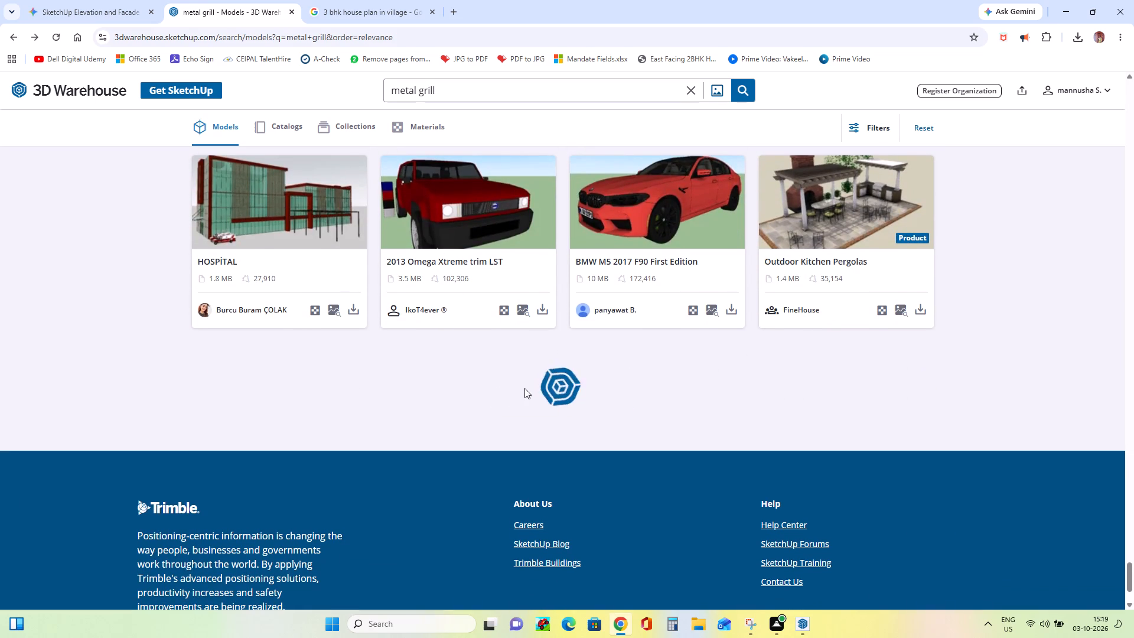
{"action": "scroll", "coordinate": [735, 413], "scroll_direction": "down", "scroll_amount": 4}
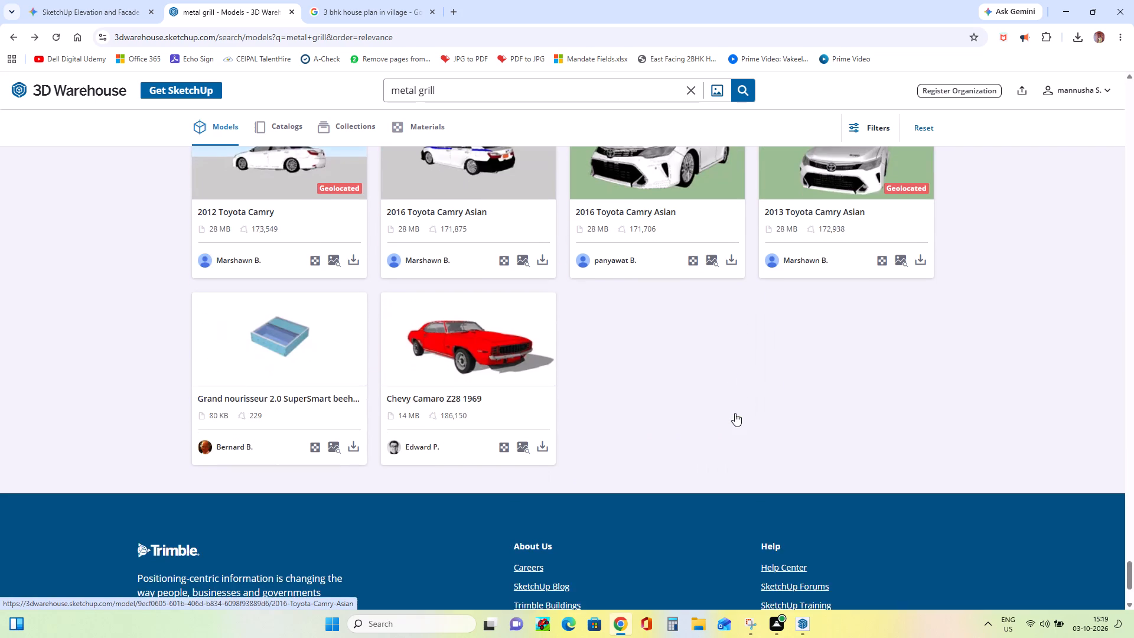
{"action": "scroll", "coordinate": [735, 413], "scroll_direction": "up", "scroll_amount": 16}
{"action": "scroll", "coordinate": [735, 416], "scroll_direction": "down", "scroll_amount": 1}
{"action": "scroll", "coordinate": [735, 416], "scroll_direction": "up", "scroll_amount": 5}
{"action": "scroll", "coordinate": [735, 416], "scroll_direction": "down", "scroll_amount": 1}
{"action": "scroll", "coordinate": [735, 416], "scroll_direction": "up", "scroll_amount": 14}
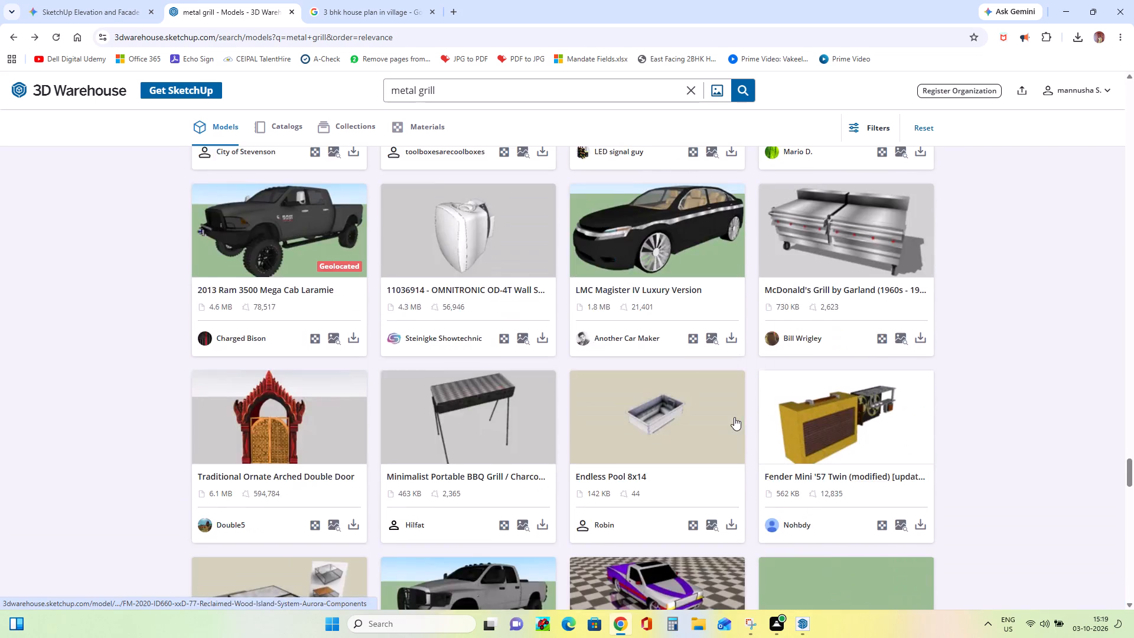
{"action": "scroll", "coordinate": [734, 417], "scroll_direction": "up", "scroll_amount": 9}
{"action": "scroll", "coordinate": [734, 417], "scroll_direction": "down", "scroll_amount": 1}
{"action": "scroll", "coordinate": [734, 417], "scroll_direction": "up", "scroll_amount": 7}
{"action": "scroll", "coordinate": [734, 416], "scroll_direction": "down", "scroll_amount": 1}
{"action": "scroll", "coordinate": [734, 416], "scroll_direction": "up", "scroll_amount": 13}
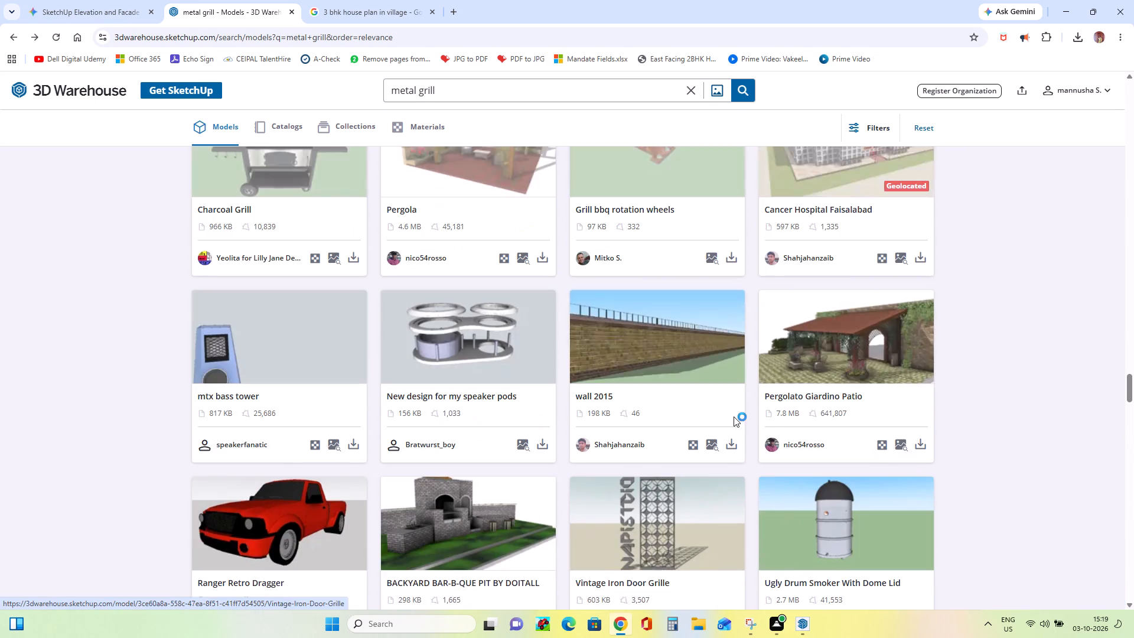
{"action": "scroll", "coordinate": [734, 416], "scroll_direction": "up", "scroll_amount": 3}
{"action": "scroll", "coordinate": [734, 416], "scroll_direction": "down", "scroll_amount": 1}
{"action": "scroll", "coordinate": [734, 416], "scroll_direction": "up", "scroll_amount": 6}
{"action": "scroll", "coordinate": [734, 416], "scroll_direction": "down", "scroll_amount": 1}
{"action": "scroll", "coordinate": [734, 416], "scroll_direction": "up", "scroll_amount": 5}
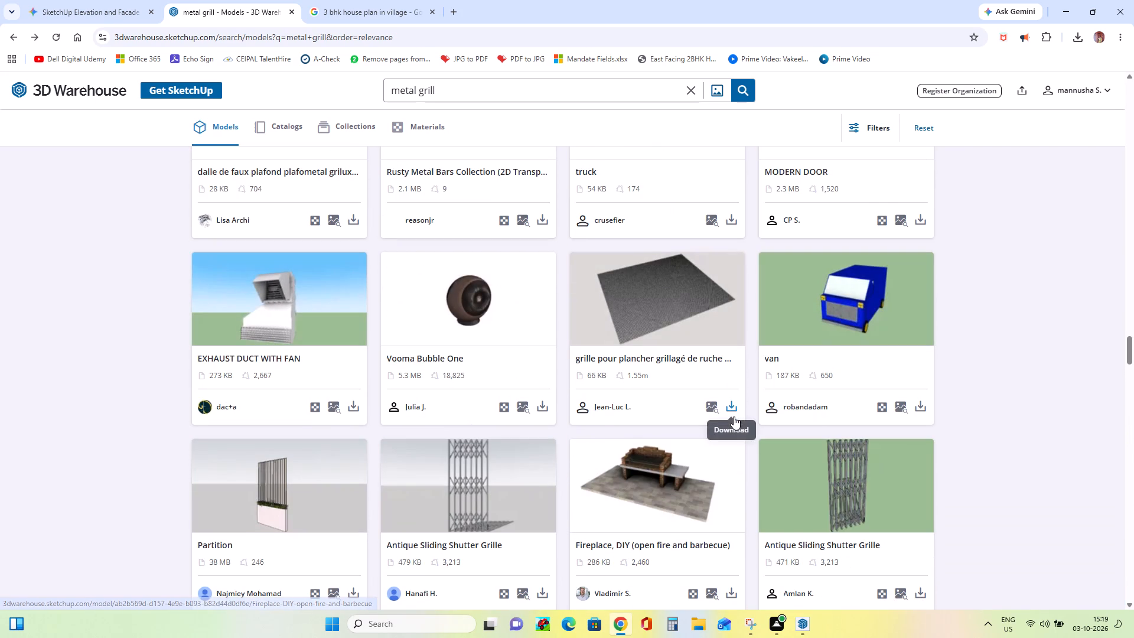
{"action": "scroll", "coordinate": [734, 416], "scroll_direction": "down", "scroll_amount": 4}
{"action": "scroll", "coordinate": [734, 418], "scroll_direction": "up", "scroll_amount": 5}
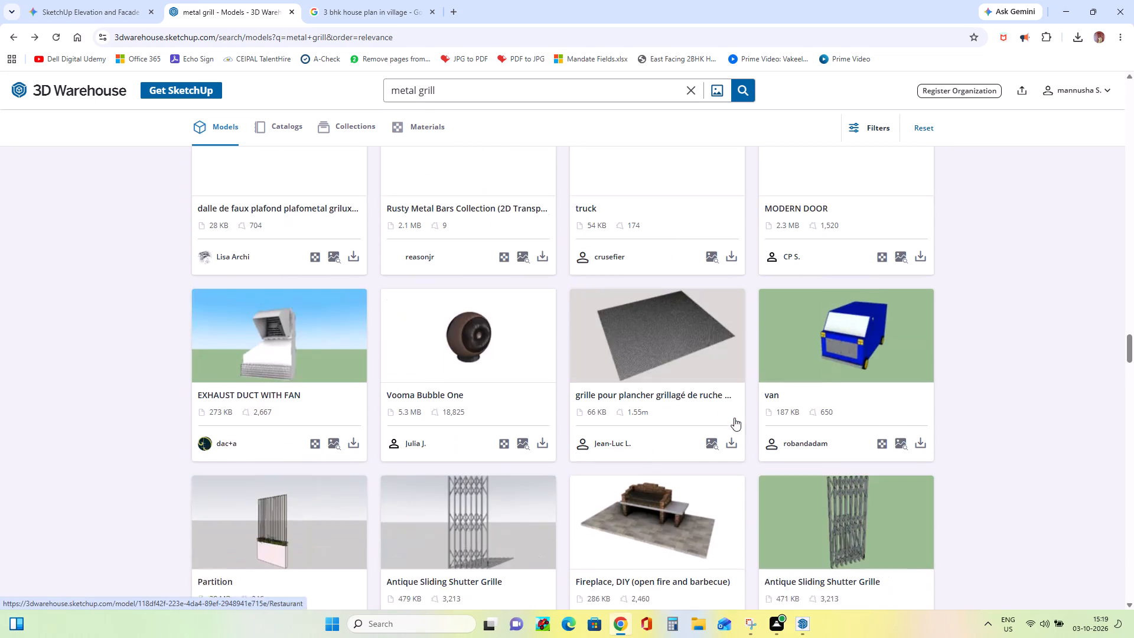
Look back through the earlier "metal grill" results for a suitable window, door or balcony grill design.
{"action": "scroll", "coordinate": [734, 418], "scroll_direction": "up", "scroll_amount": 7}
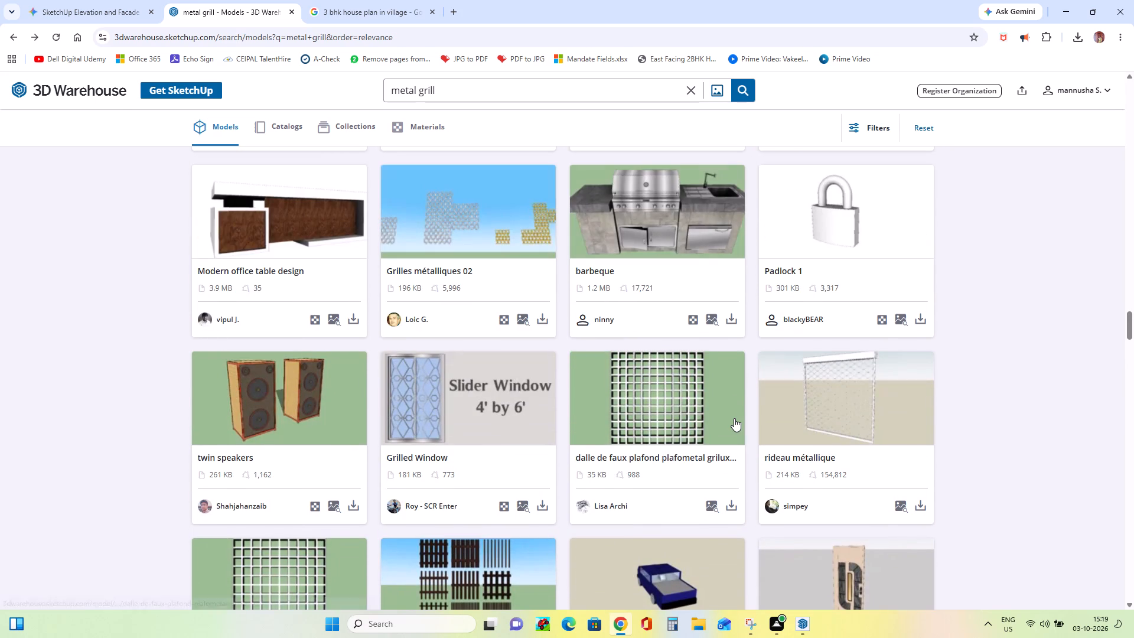
{"action": "scroll", "coordinate": [734, 418], "scroll_direction": "up", "scroll_amount": 5}
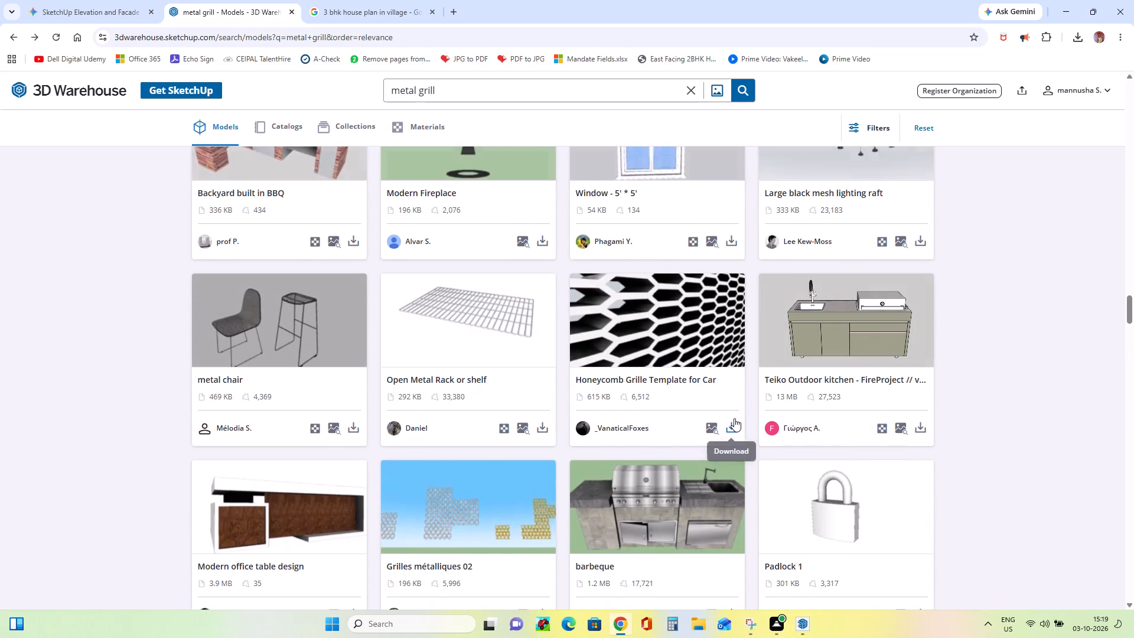
{"action": "scroll", "coordinate": [734, 418], "scroll_direction": "up", "scroll_amount": 8}
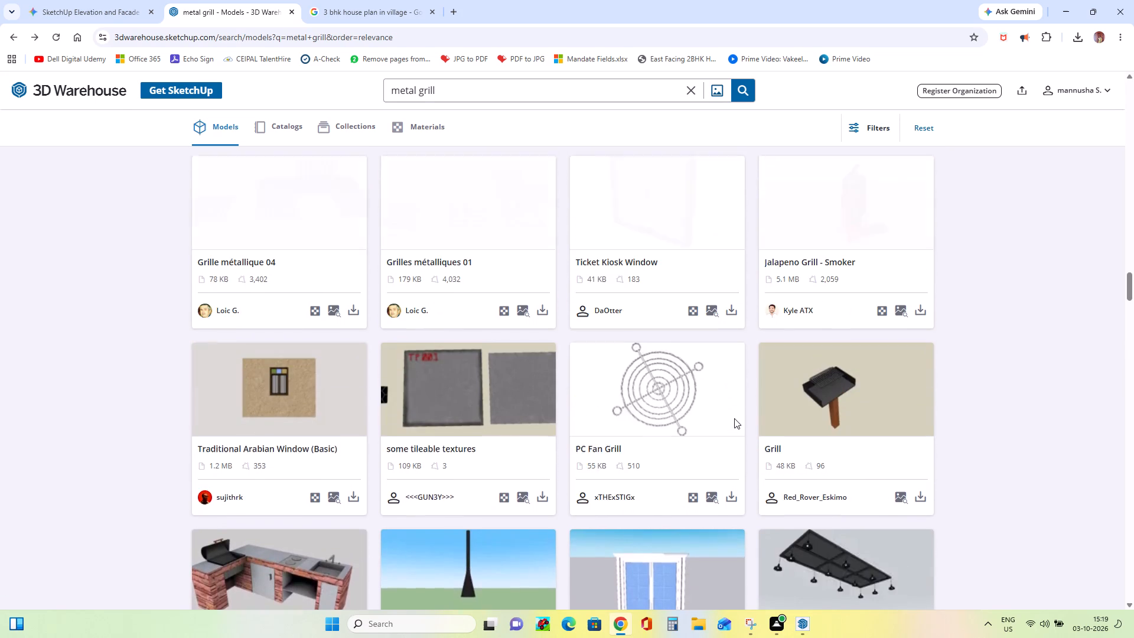
{"action": "scroll", "coordinate": [734, 418], "scroll_direction": "up", "scroll_amount": 4}
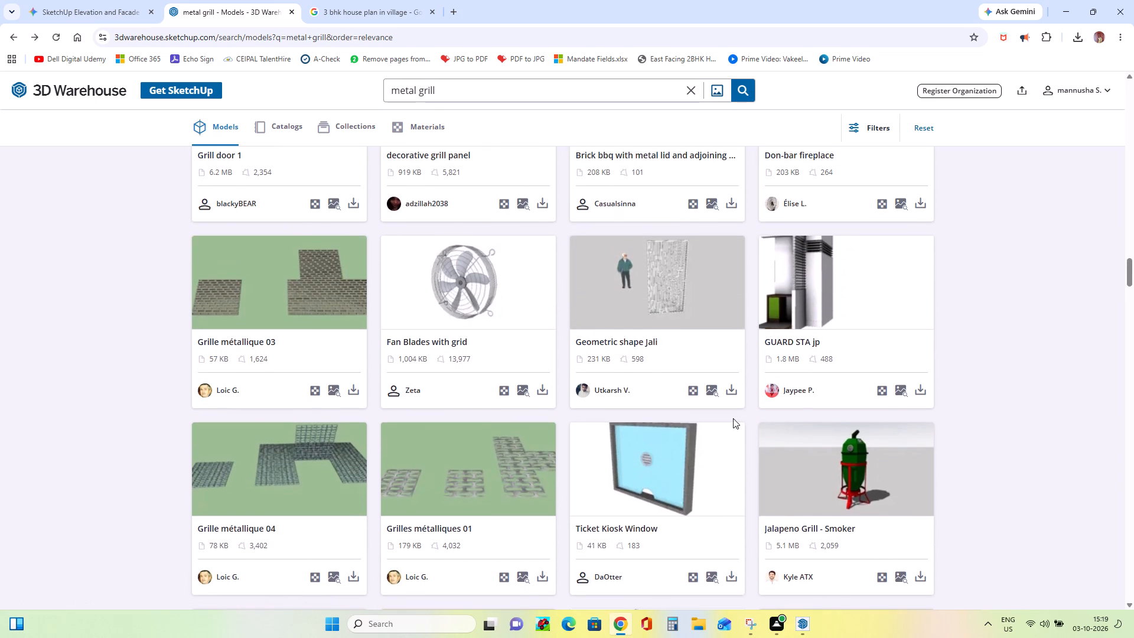
{"action": "scroll", "coordinate": [733, 418], "scroll_direction": "up", "scroll_amount": 6}
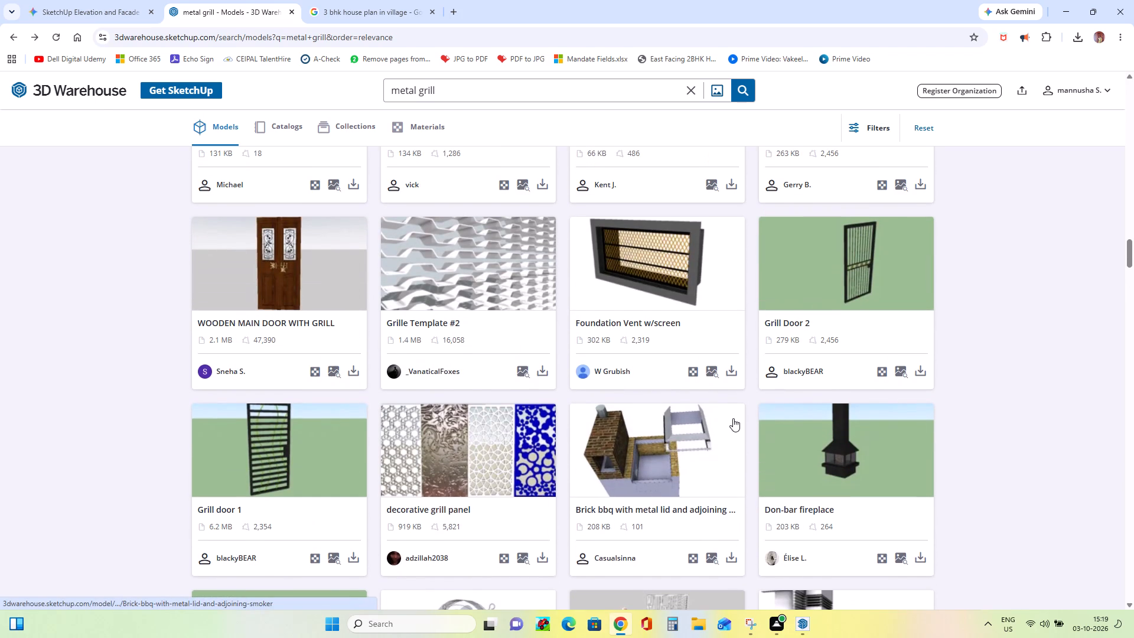
{"action": "scroll", "coordinate": [733, 418], "scroll_direction": "up", "scroll_amount": 4}
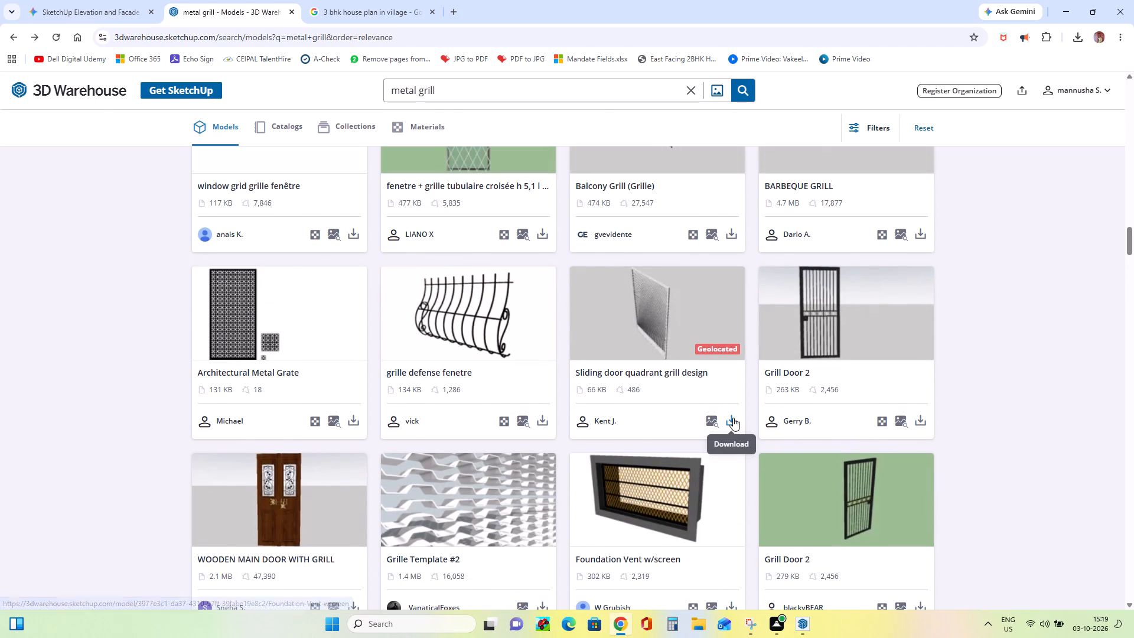
{"action": "scroll", "coordinate": [733, 418], "scroll_direction": "up", "scroll_amount": 2}
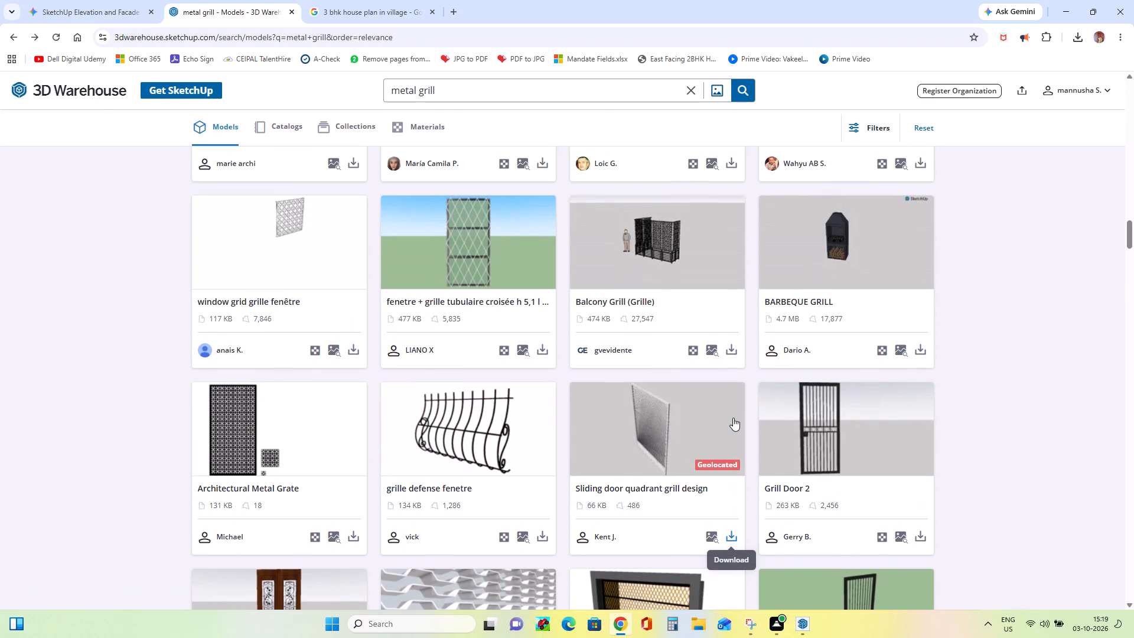
{"action": "scroll", "coordinate": [733, 418], "scroll_direction": "up", "scroll_amount": 3}
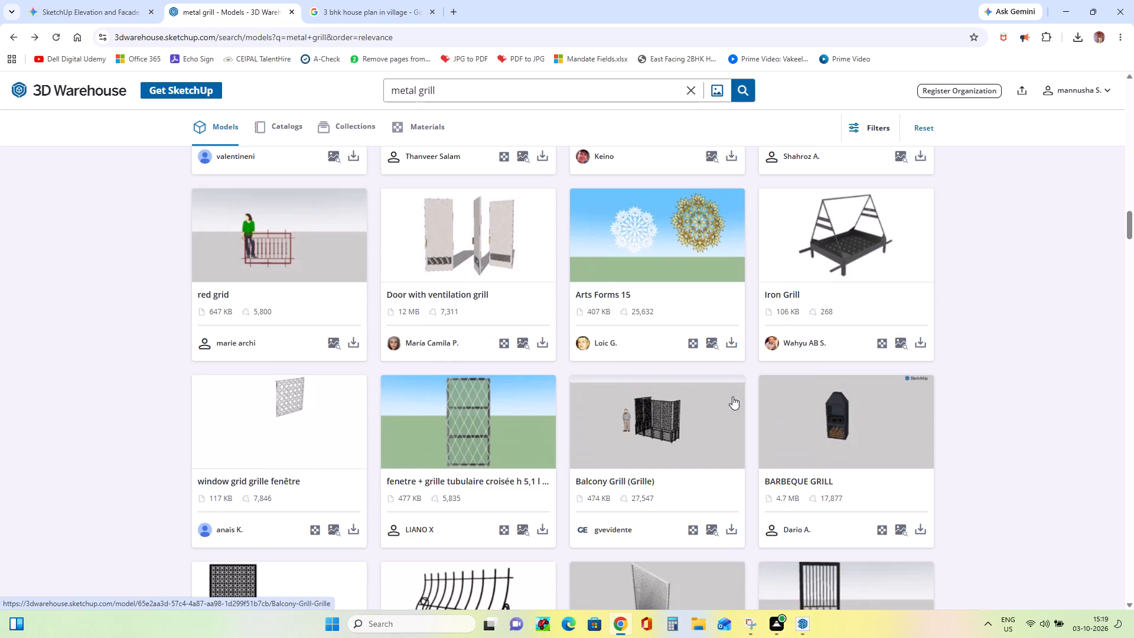
{"action": "scroll", "coordinate": [736, 410], "scroll_direction": "up", "scroll_amount": 5}
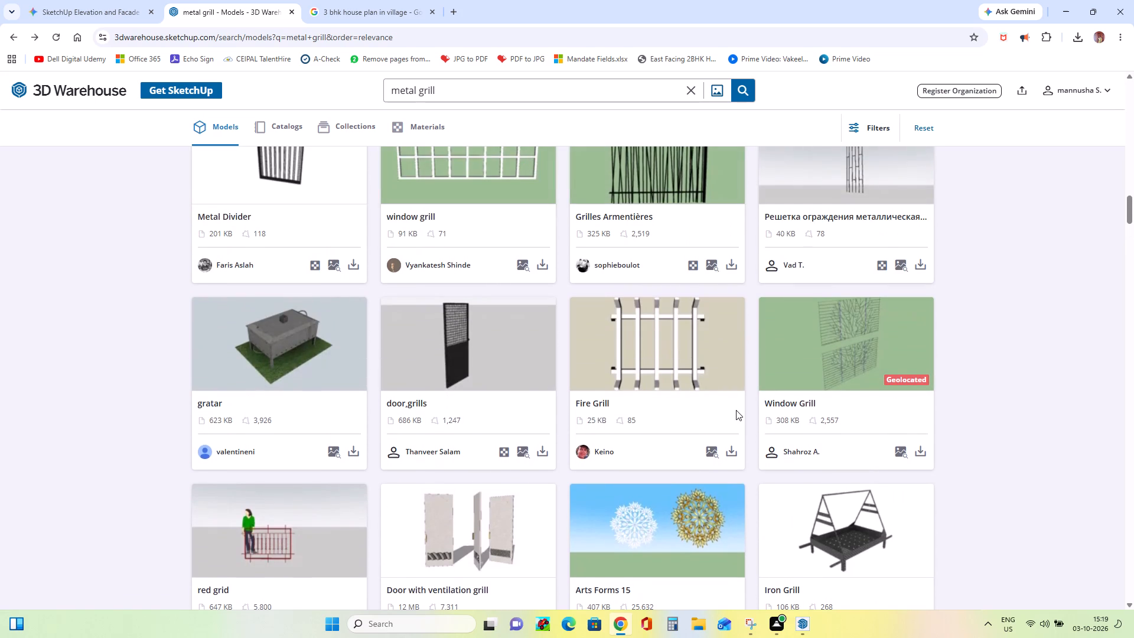
{"action": "scroll", "coordinate": [736, 410], "scroll_direction": "up", "scroll_amount": 4}
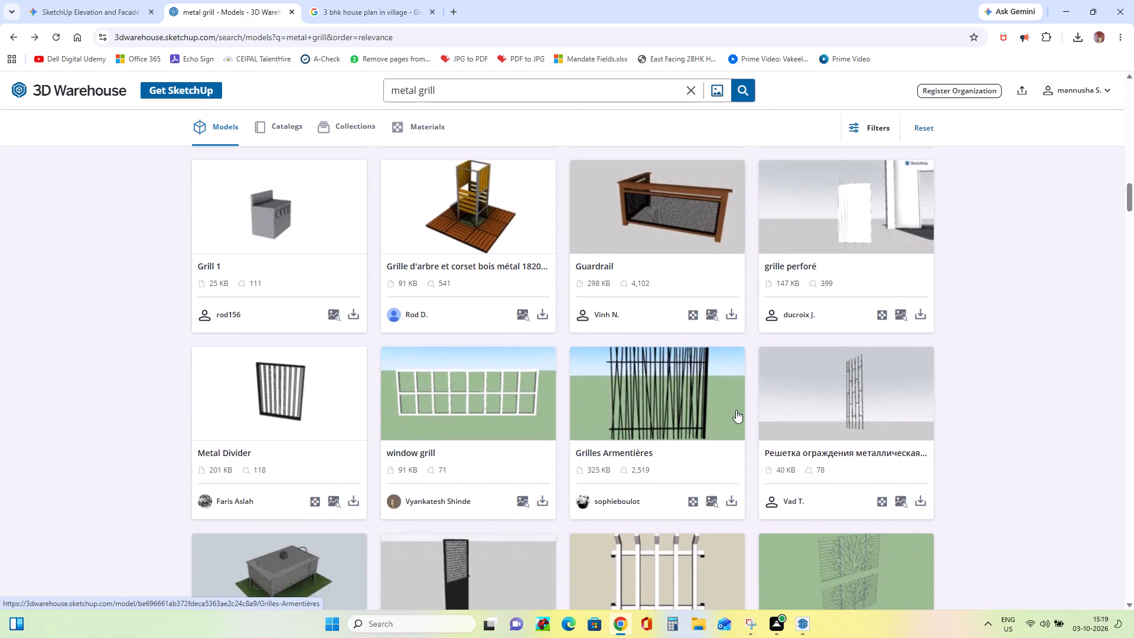
{"action": "scroll", "coordinate": [736, 410], "scroll_direction": "up", "scroll_amount": 7}
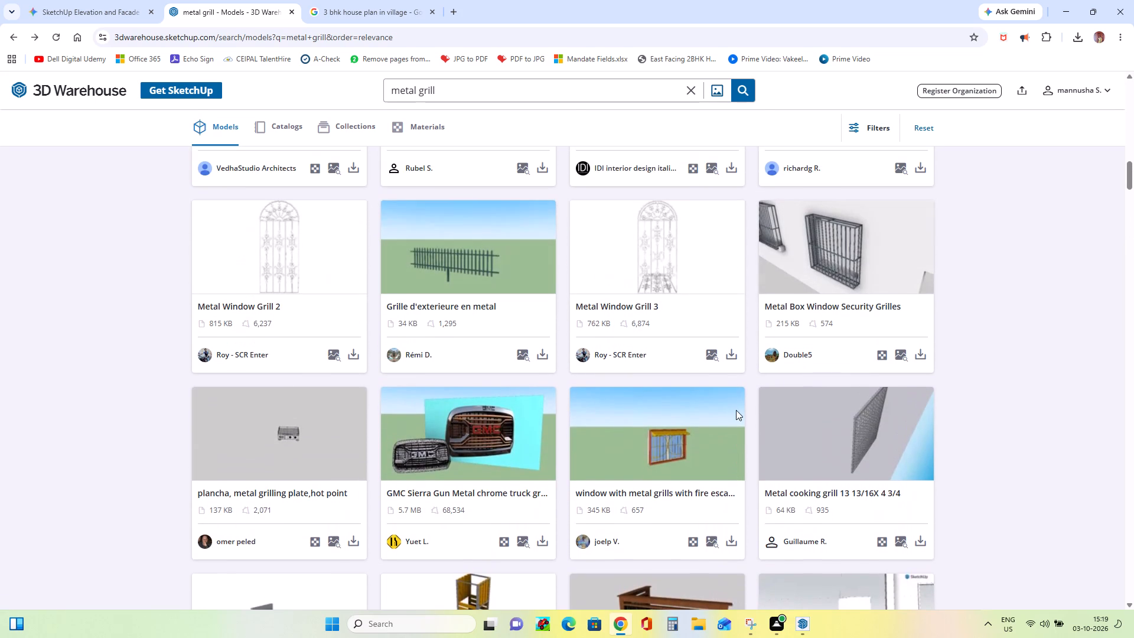
Download the "Metal Window Grill 3" model in SketchUp file format.
{"action": "scroll", "coordinate": [605, 348], "scroll_direction": "up", "scroll_amount": 2}
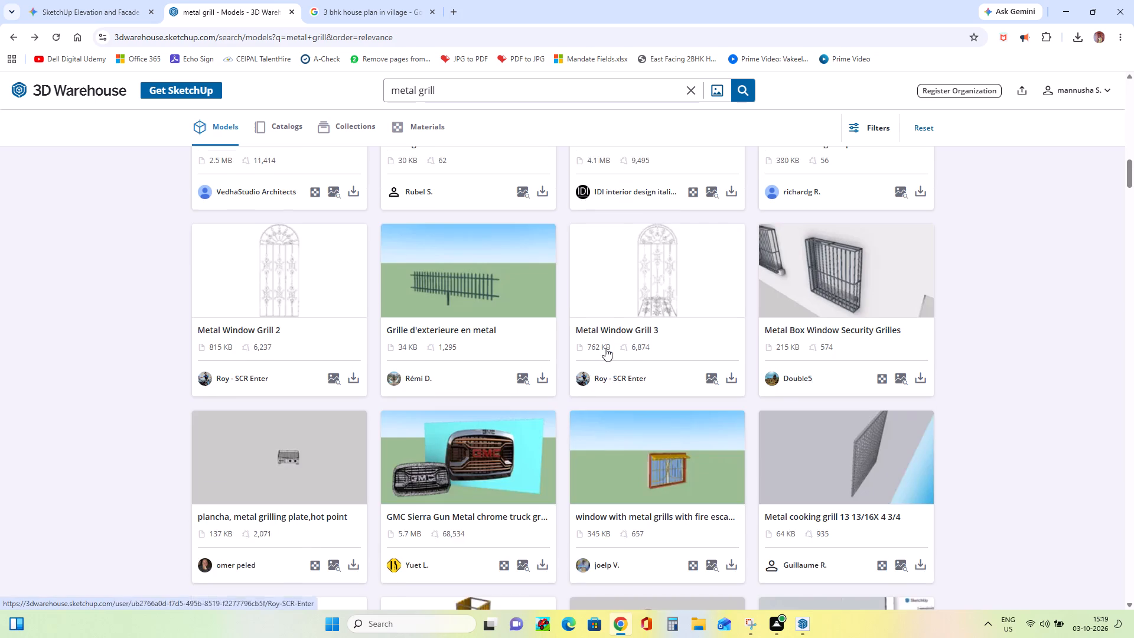
{"action": "scroll", "coordinate": [605, 348], "scroll_direction": "up", "scroll_amount": 2}
{"action": "scroll", "coordinate": [605, 349], "scroll_direction": "down", "scroll_amount": 3}
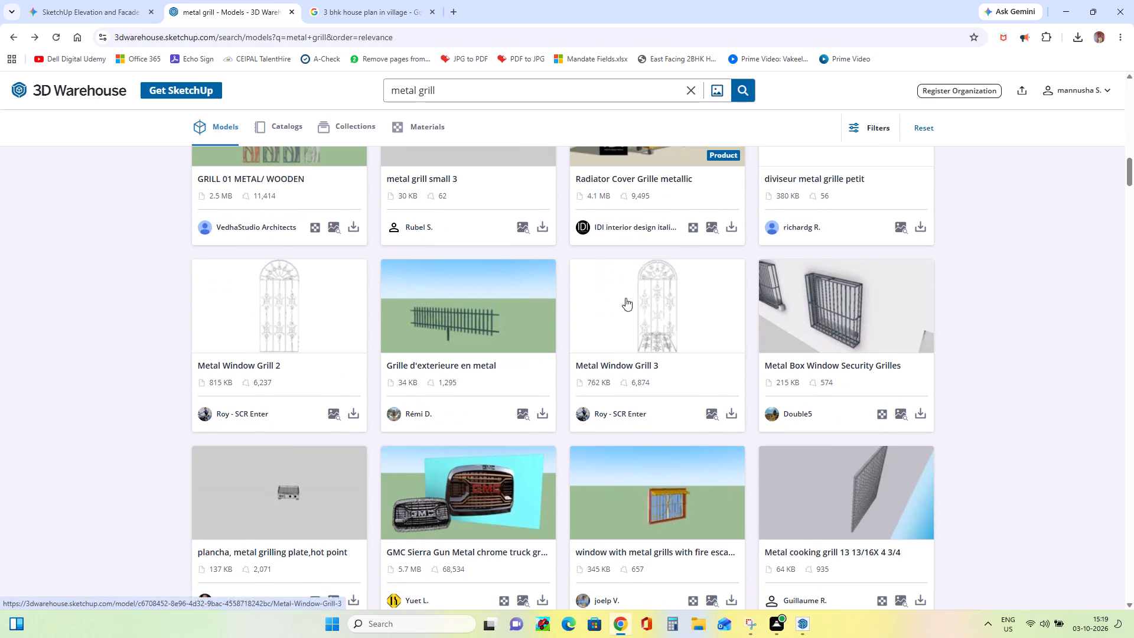
{"action": "left_click", "coordinate": [732, 415]}
{"action": "left_click", "coordinate": [760, 444]}
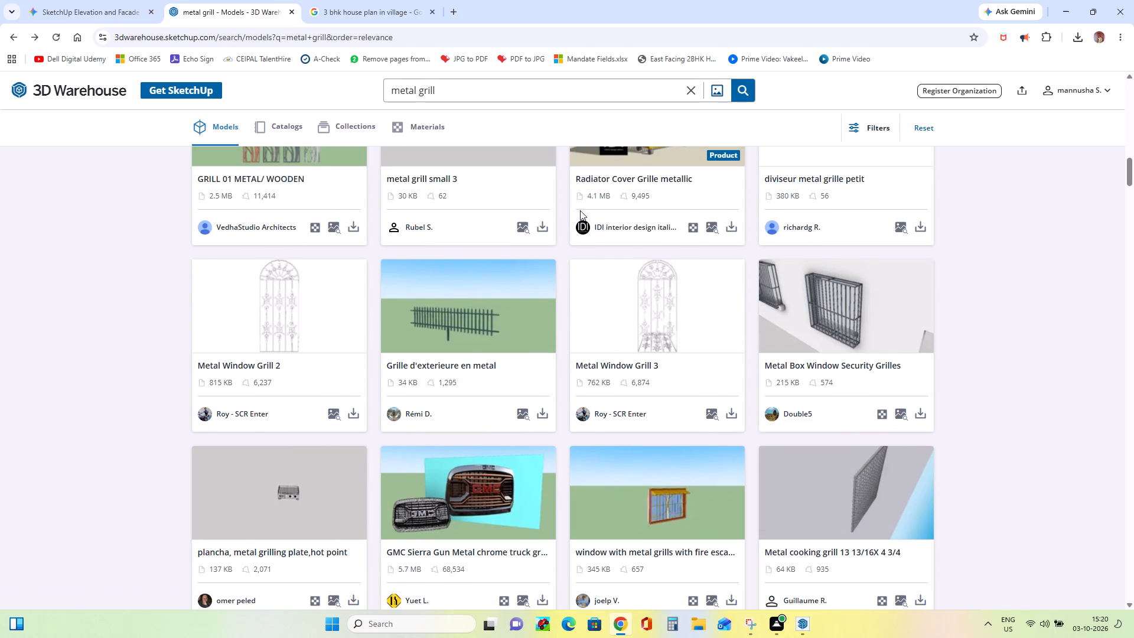
Look through the remaining "metal grill" results back to the start of the list for another suitable design.
{"action": "scroll", "coordinate": [715, 320], "scroll_direction": "up", "scroll_amount": 5}
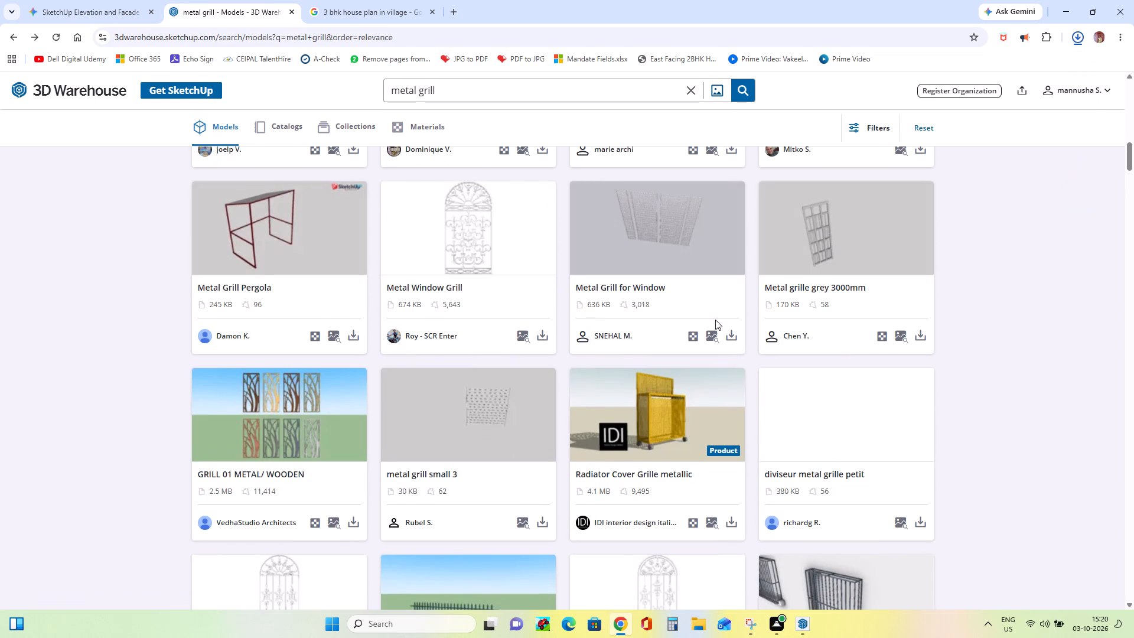
{"action": "scroll", "coordinate": [549, 444], "scroll_direction": "up", "scroll_amount": 3}
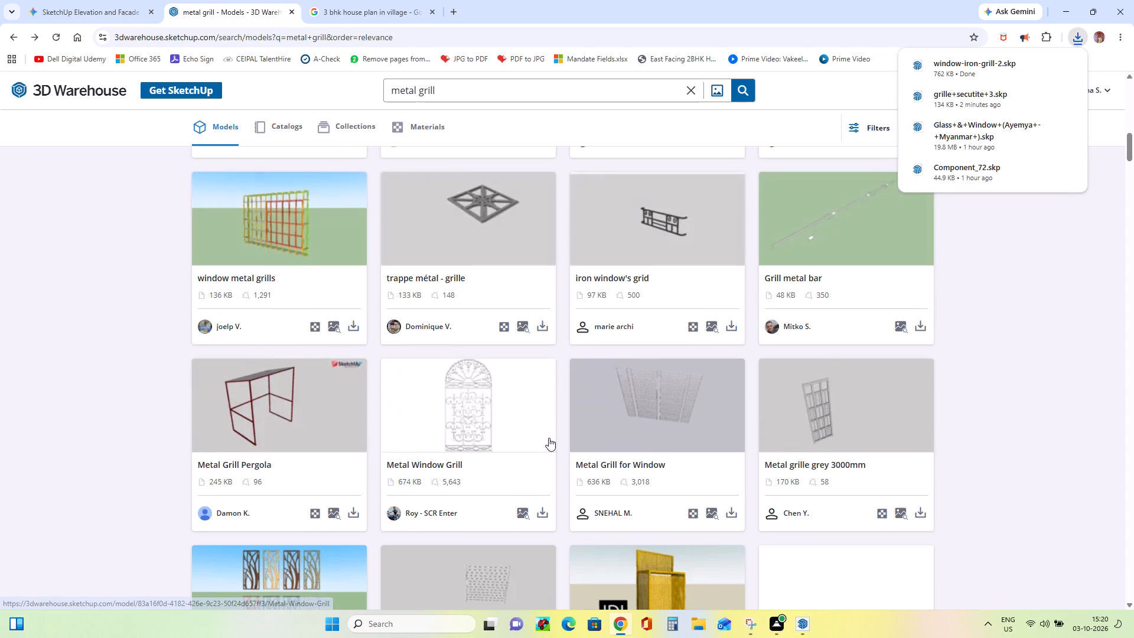
{"action": "scroll", "coordinate": [549, 438], "scroll_direction": "up", "scroll_amount": 4}
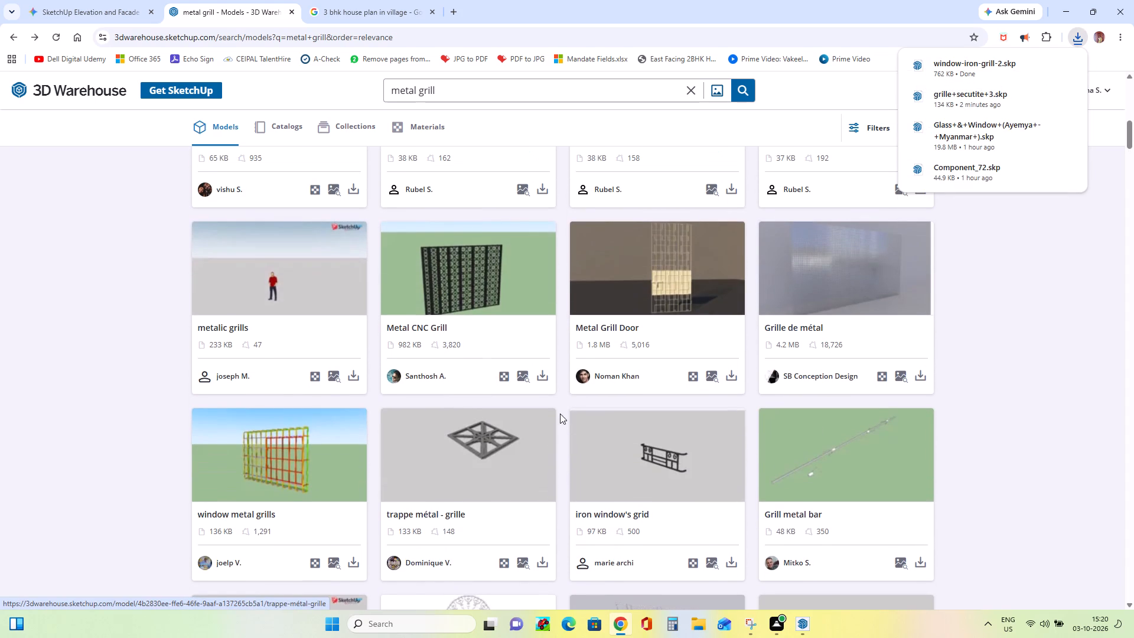
{"action": "scroll", "coordinate": [545, 291], "scroll_direction": "up", "scroll_amount": 4}
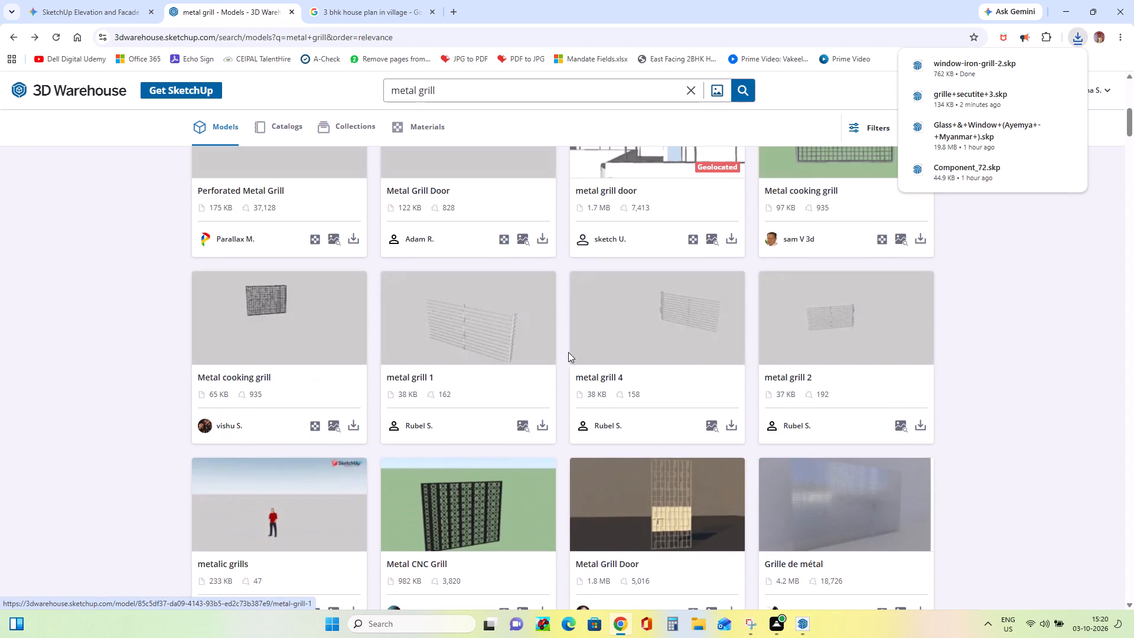
{"action": "scroll", "coordinate": [580, 367], "scroll_direction": "up", "scroll_amount": 7}
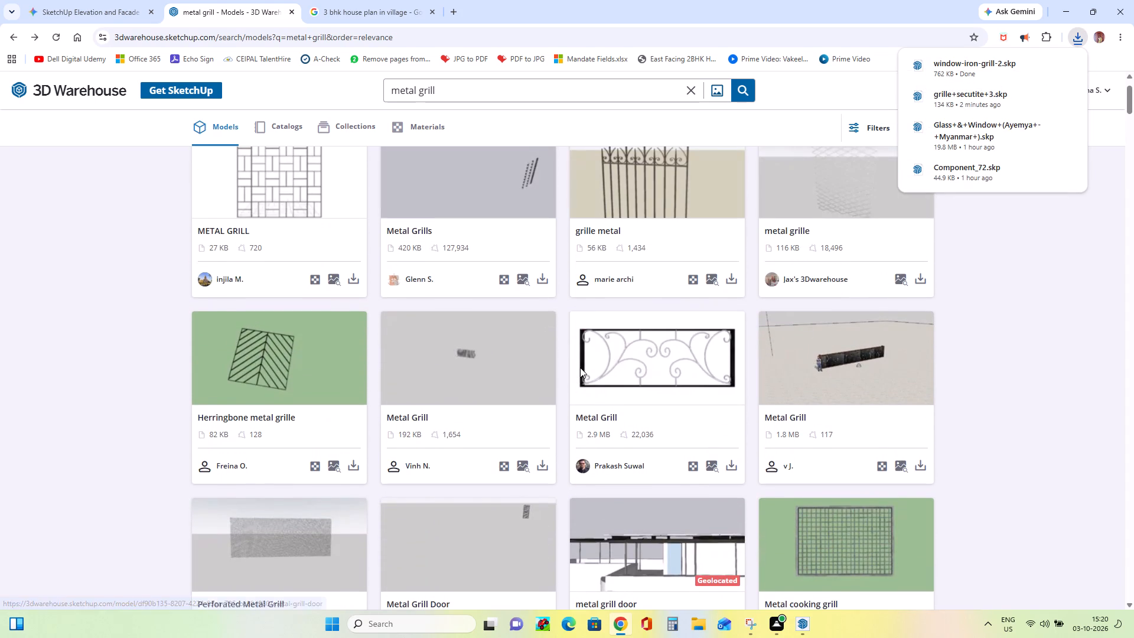
{"action": "scroll", "coordinate": [580, 367], "scroll_direction": "up", "scroll_amount": 11}
Look through the full "metal grill" results down to the end of the list for a suitable railing design.
{"action": "scroll", "coordinate": [580, 367], "scroll_direction": "down", "scroll_amount": 2}
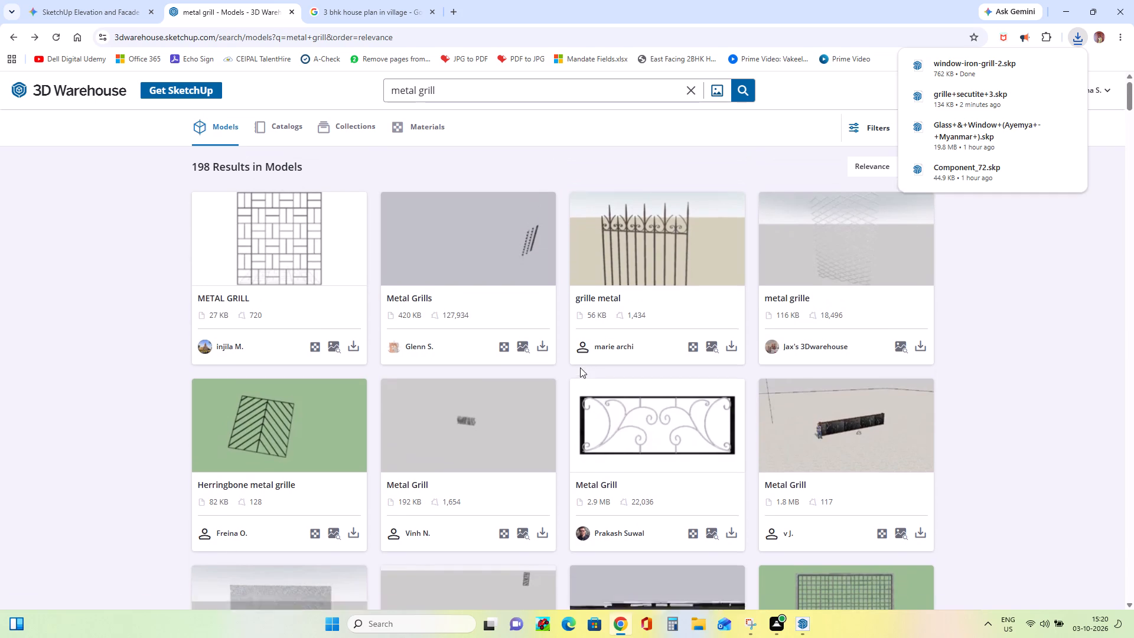
{"action": "scroll", "coordinate": [580, 367], "scroll_direction": "down", "scroll_amount": 20}
{"action": "scroll", "coordinate": [580, 367], "scroll_direction": "down", "scroll_amount": 14}
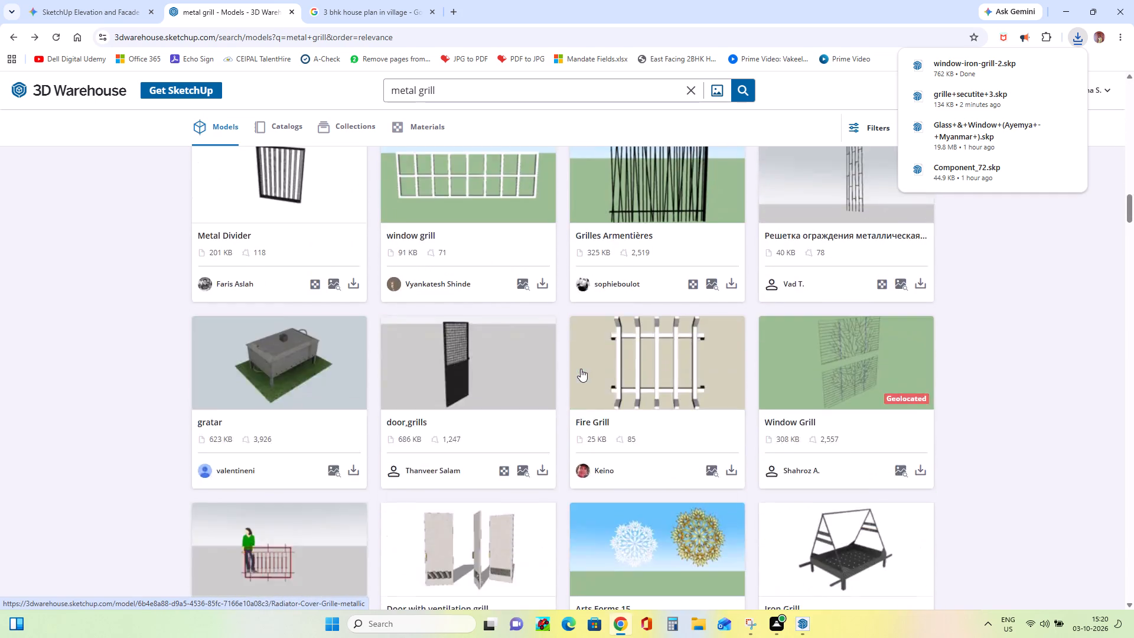
{"action": "scroll", "coordinate": [581, 369], "scroll_direction": "down", "scroll_amount": 4}
{"action": "scroll", "coordinate": [581, 369], "scroll_direction": "up", "scroll_amount": 1}
{"action": "scroll", "coordinate": [581, 369], "scroll_direction": "down", "scroll_amount": 20}
{"action": "scroll", "coordinate": [581, 369], "scroll_direction": "down", "scroll_amount": 8}
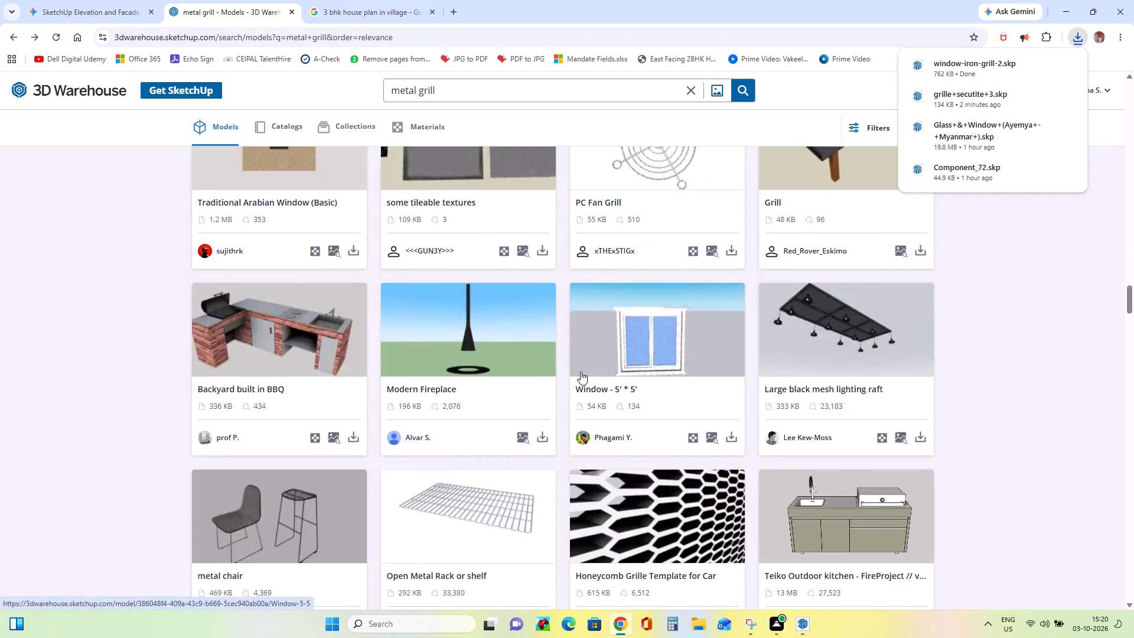
{"action": "scroll", "coordinate": [581, 372], "scroll_direction": "down", "scroll_amount": 18}
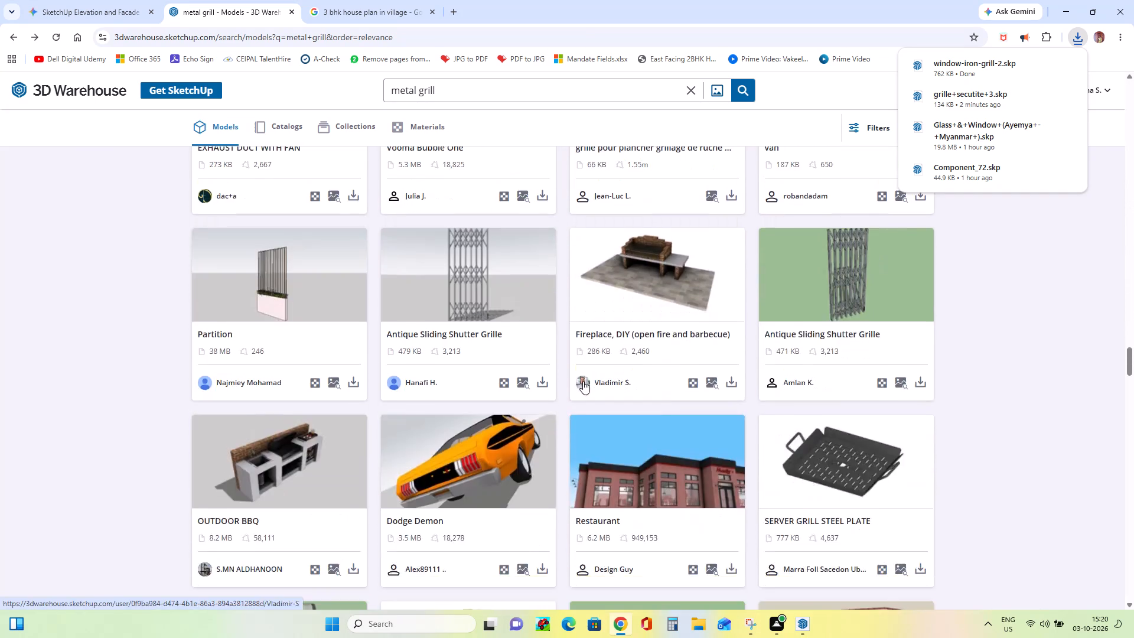
{"action": "scroll", "coordinate": [583, 381], "scroll_direction": "down", "scroll_amount": 17}
{"action": "scroll", "coordinate": [584, 381], "scroll_direction": "down", "scroll_amount": 9}
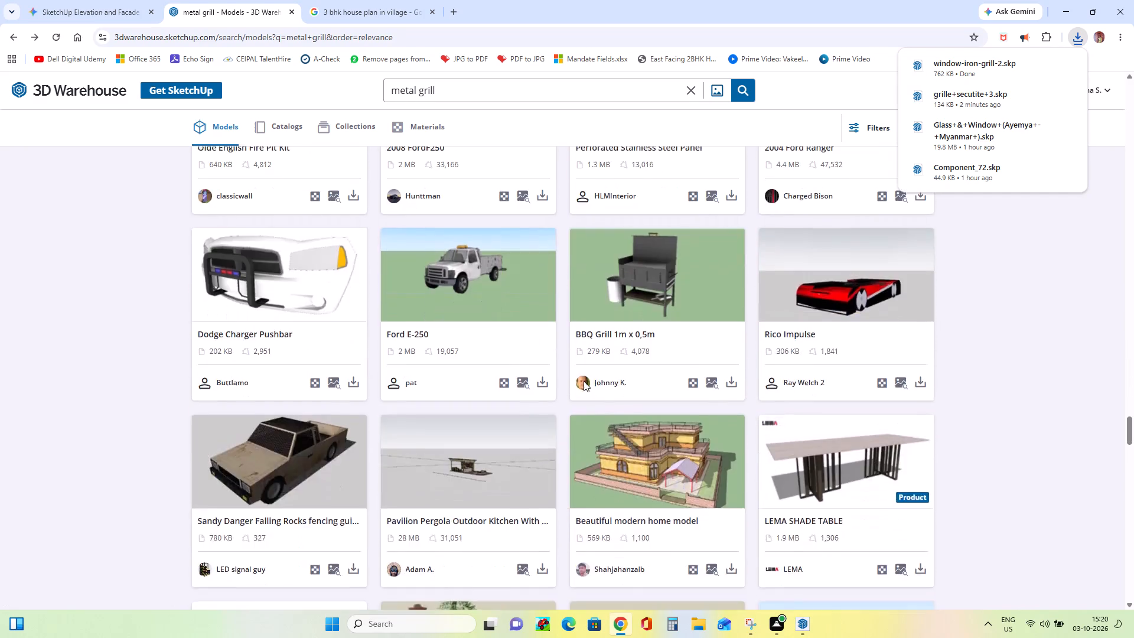
{"action": "scroll", "coordinate": [584, 381], "scroll_direction": "down", "scroll_amount": 16}
{"action": "scroll", "coordinate": [584, 382], "scroll_direction": "down", "scroll_amount": 5}
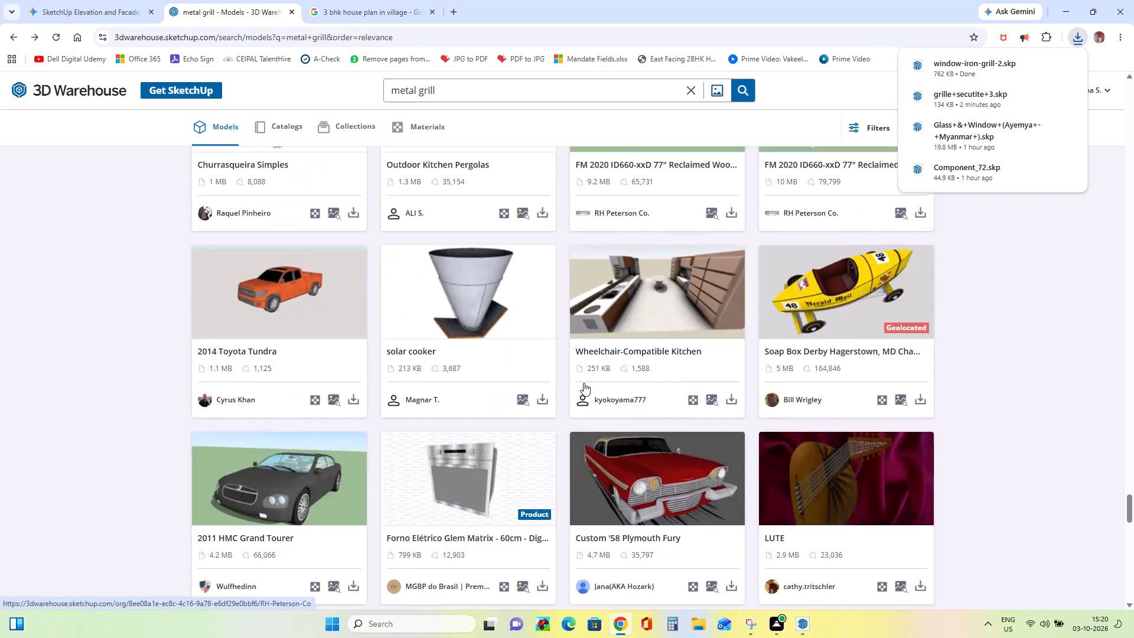
{"action": "scroll", "coordinate": [584, 383], "scroll_direction": "down", "scroll_amount": 11}
{"action": "scroll", "coordinate": [584, 384], "scroll_direction": "down", "scroll_amount": 10}
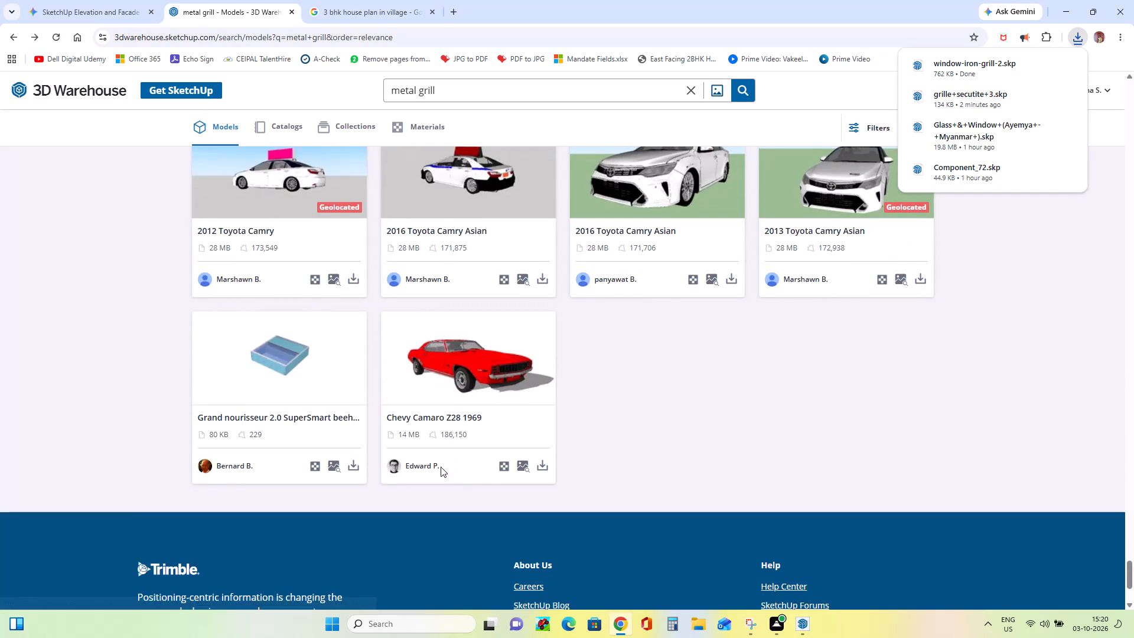
{"action": "scroll", "coordinate": [567, 406], "scroll_direction": "down", "scroll_amount": 1}
{"action": "scroll", "coordinate": [567, 406], "scroll_direction": "up", "scroll_amount": 2}
{"action": "scroll", "coordinate": [567, 406], "scroll_direction": "down", "scroll_amount": 1}
Look back up through the "metal grill" results towards the first rows to choose a railing design.
{"action": "scroll", "coordinate": [567, 406], "scroll_direction": "up", "scroll_amount": 16}
{"action": "scroll", "coordinate": [567, 406], "scroll_direction": "up", "scroll_amount": 11}
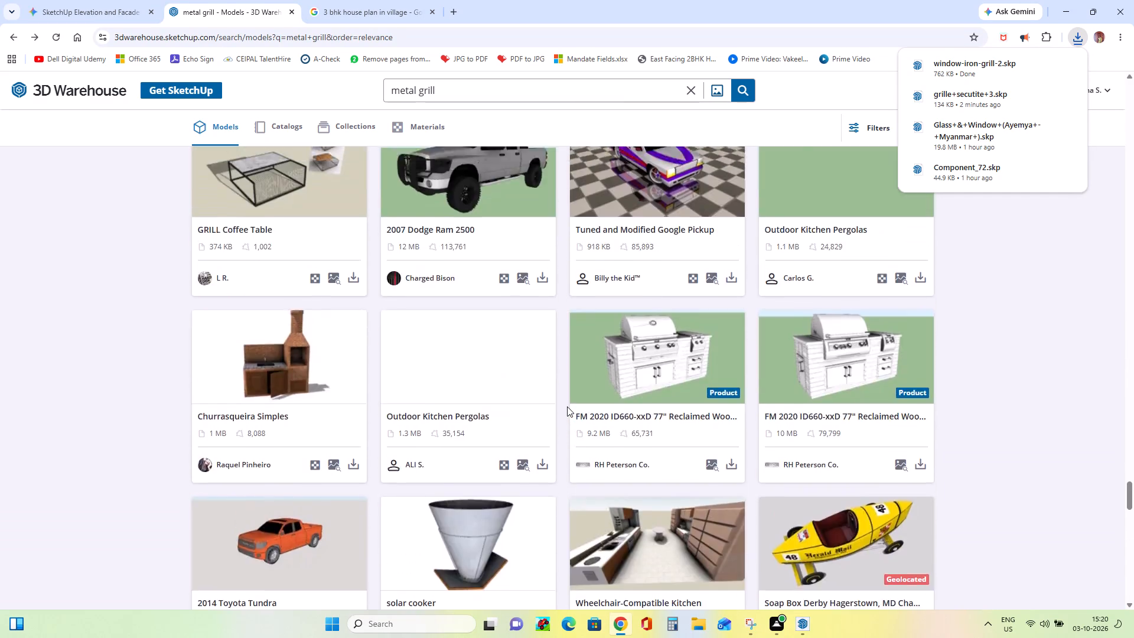
{"action": "scroll", "coordinate": [567, 406], "scroll_direction": "up", "scroll_amount": 20}
{"action": "scroll", "coordinate": [567, 406], "scroll_direction": "up", "scroll_amount": 20}
{"action": "scroll", "coordinate": [567, 406], "scroll_direction": "up", "scroll_amount": 6}
{"action": "scroll", "coordinate": [567, 406], "scroll_direction": "down", "scroll_amount": 1}
{"action": "scroll", "coordinate": [567, 406], "scroll_direction": "up", "scroll_amount": 17}
{"action": "scroll", "coordinate": [567, 406], "scroll_direction": "down", "scroll_amount": 1}
{"action": "scroll", "coordinate": [567, 406], "scroll_direction": "up", "scroll_amount": 13}
{"action": "scroll", "coordinate": [567, 406], "scroll_direction": "down", "scroll_amount": 1}
{"action": "scroll", "coordinate": [567, 406], "scroll_direction": "up", "scroll_amount": 1}
{"action": "scroll", "coordinate": [567, 406], "scroll_direction": "down", "scroll_amount": 1}
{"action": "scroll", "coordinate": [567, 406], "scroll_direction": "up", "scroll_amount": 7}
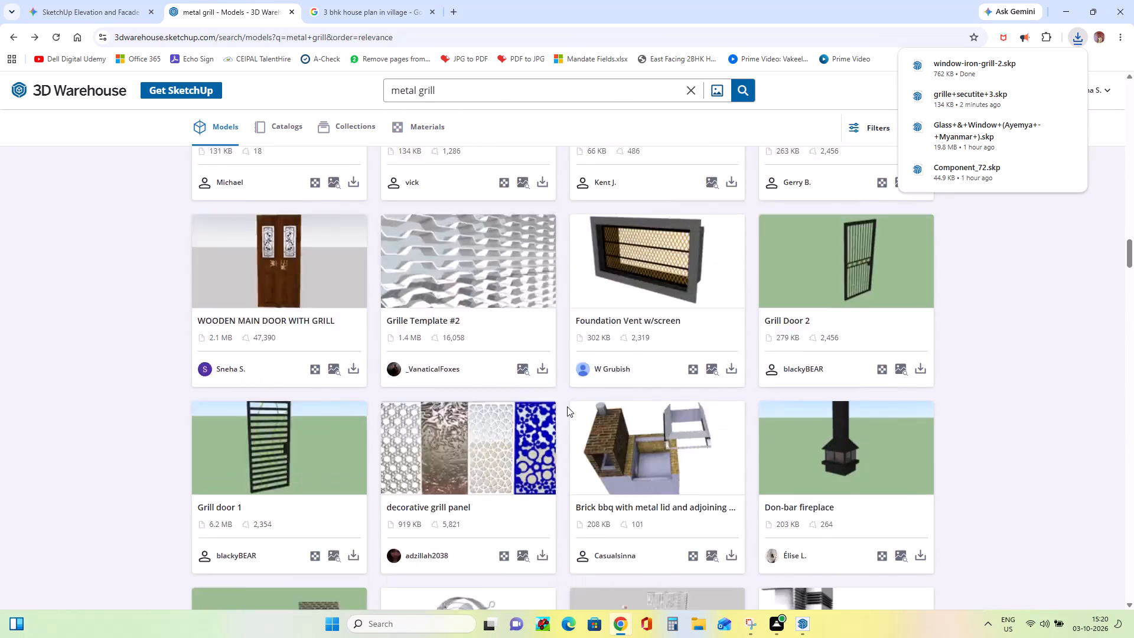
{"action": "scroll", "coordinate": [567, 406], "scroll_direction": "up", "scroll_amount": 17}
{"action": "scroll", "coordinate": [566, 410], "scroll_direction": "up", "scroll_amount": 18}
{"action": "scroll", "coordinate": [566, 409], "scroll_direction": "up", "scroll_amount": 7}
{"action": "scroll", "coordinate": [566, 409], "scroll_direction": "down", "scroll_amount": 5}
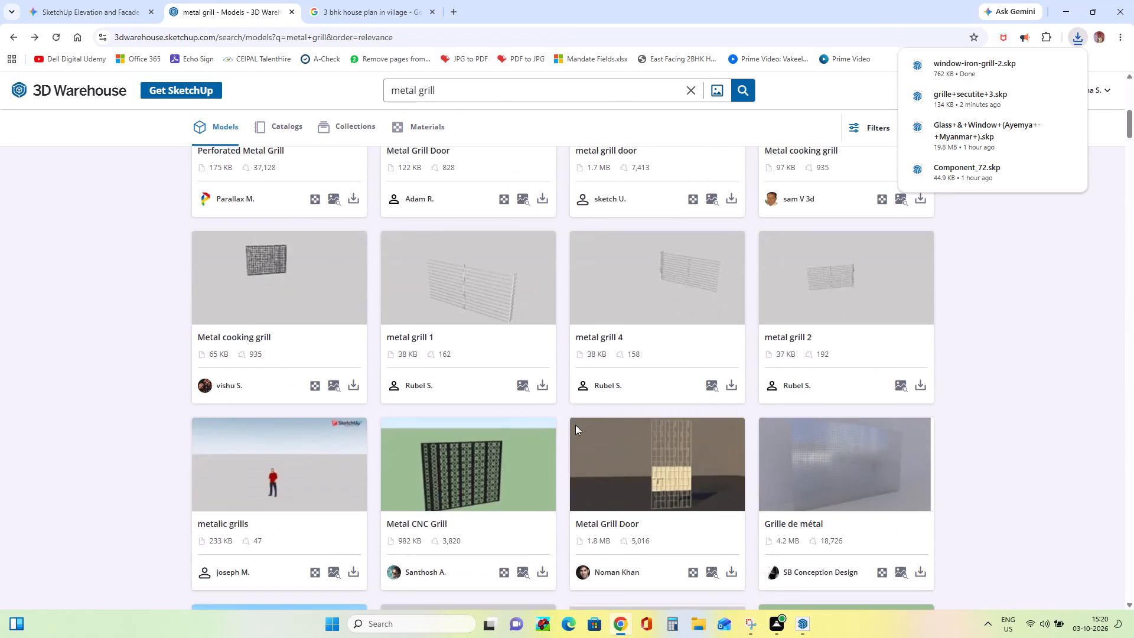
Download the rectangular "Metal Grill" model with the scrollwork pattern in SketchUp file format.
{"action": "scroll", "coordinate": [575, 425], "scroll_direction": "up", "scroll_amount": 7}
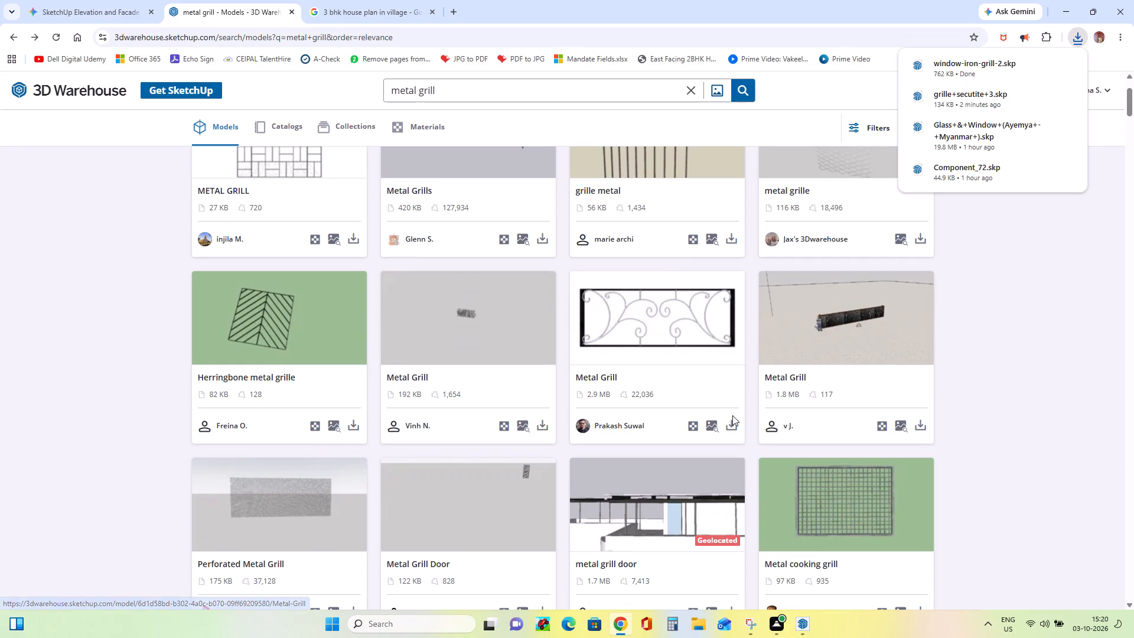
{"action": "left_click", "coordinate": [734, 429]}
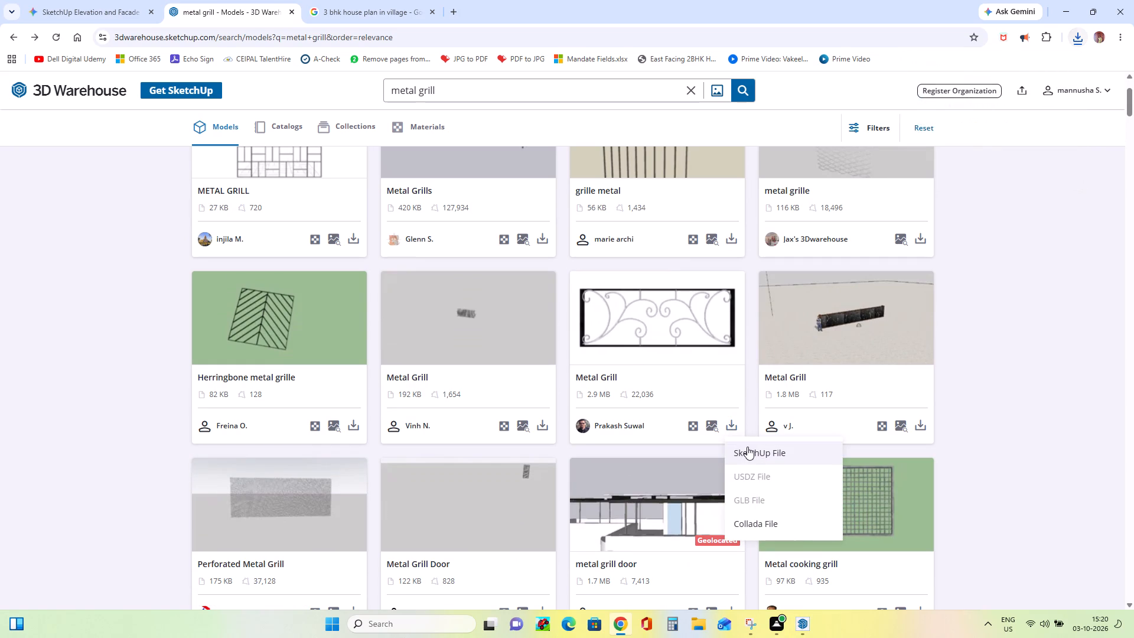
{"action": "left_click", "coordinate": [748, 451]}
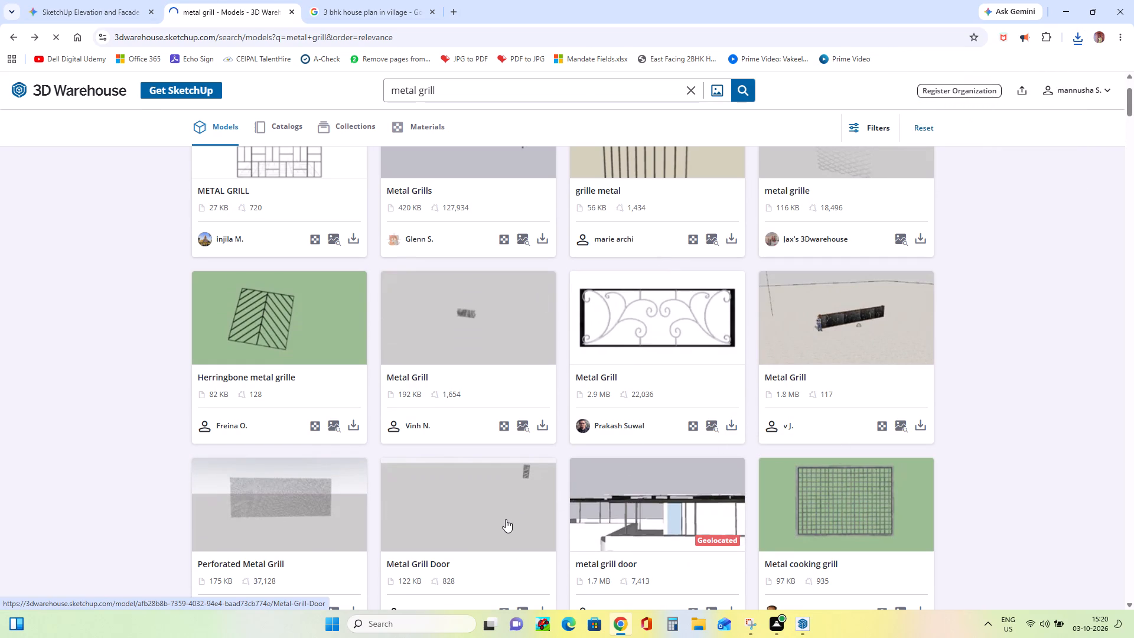
Look over the first rows of "metal grill" results again for further usable grill designs.
{"action": "scroll", "coordinate": [509, 517], "scroll_direction": "down", "scroll_amount": 8}
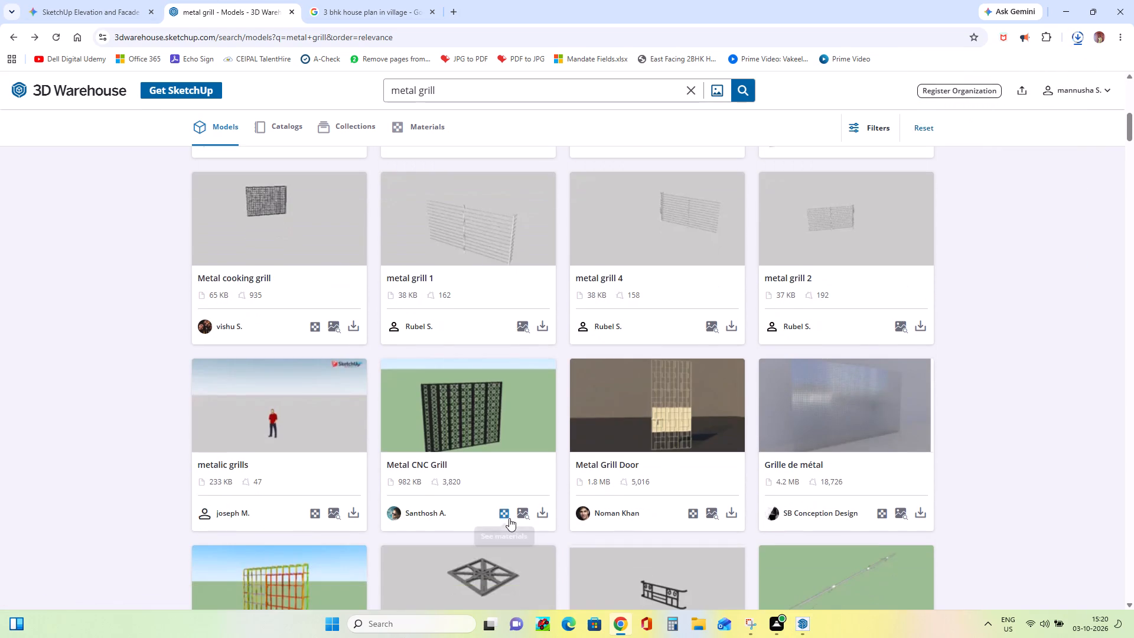
{"action": "scroll", "coordinate": [509, 518], "scroll_direction": "down", "scroll_amount": 4}
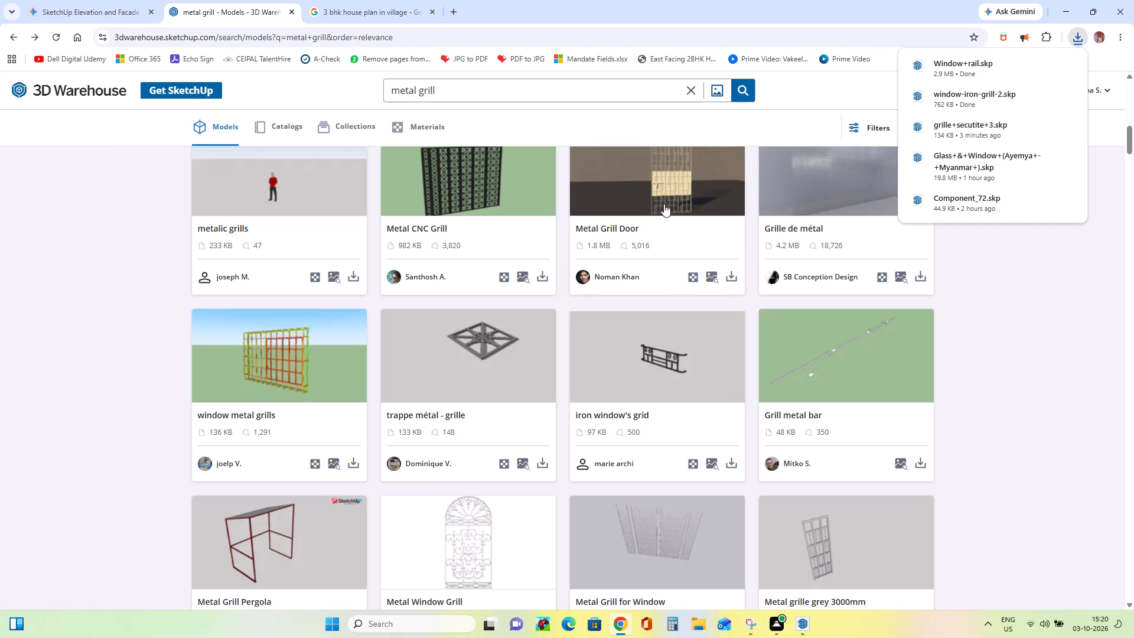
{"action": "scroll", "coordinate": [644, 457], "scroll_direction": "up", "scroll_amount": 4}
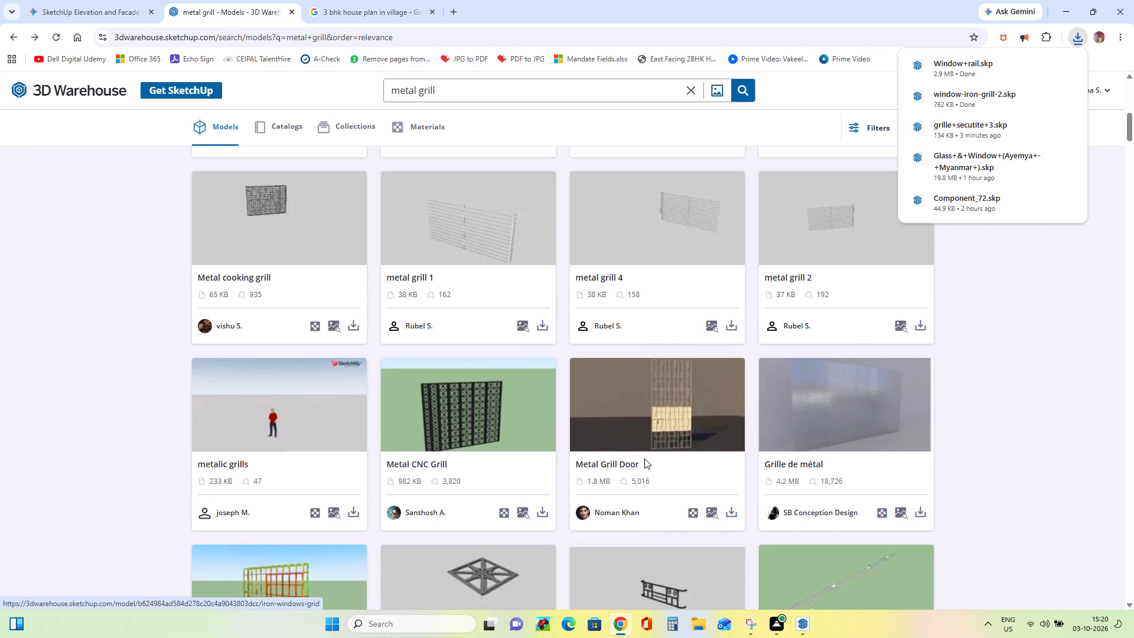
{"action": "scroll", "coordinate": [644, 461], "scroll_direction": "up", "scroll_amount": 4}
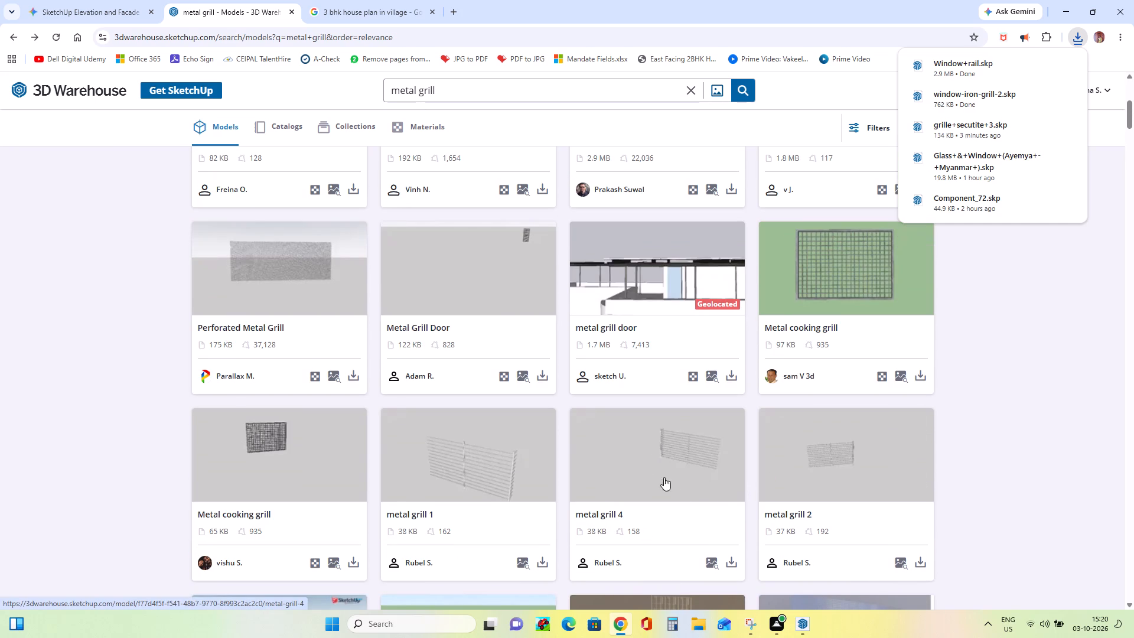
{"action": "scroll", "coordinate": [656, 423], "scroll_direction": "up", "scroll_amount": 7}
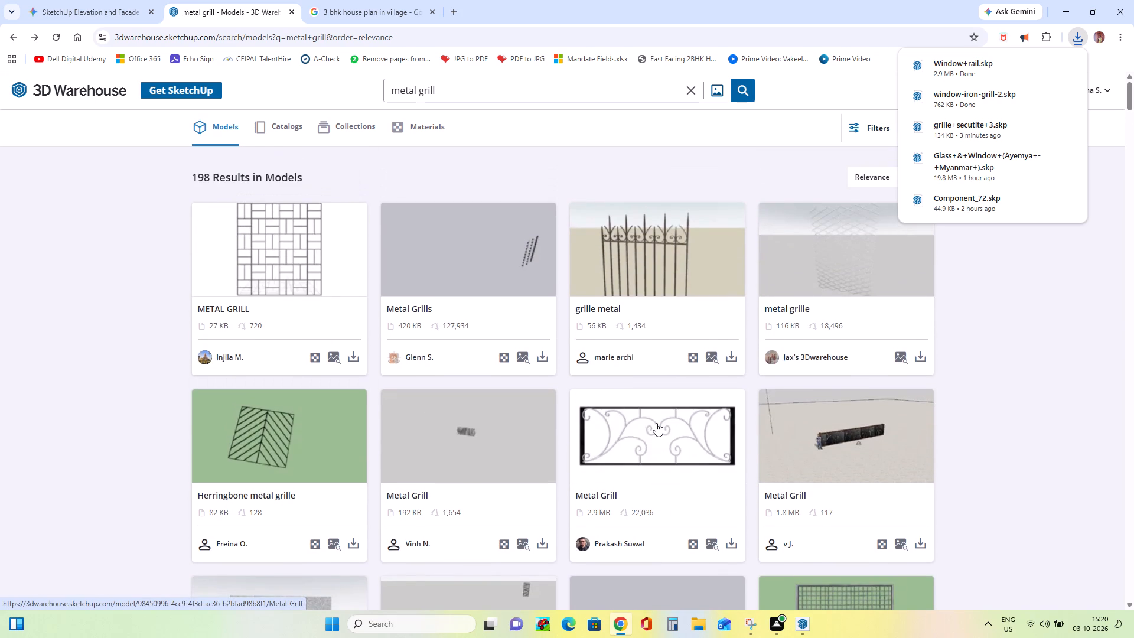
{"action": "scroll", "coordinate": [656, 423], "scroll_direction": "up", "scroll_amount": 9}
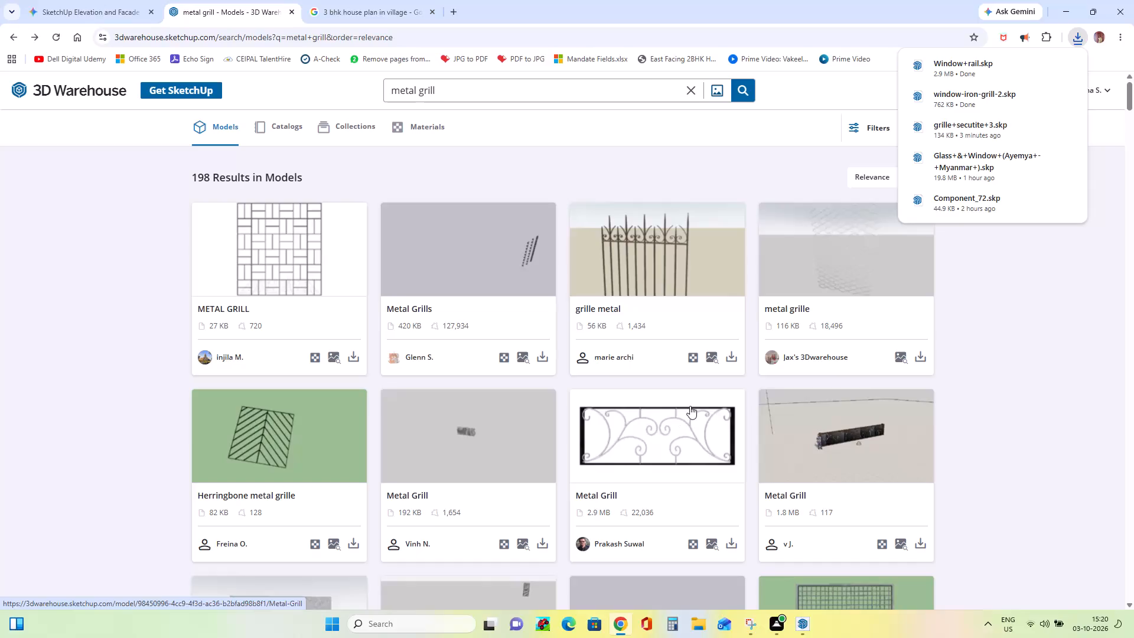
{"action": "scroll", "coordinate": [731, 306], "scroll_direction": "up", "scroll_amount": 5}
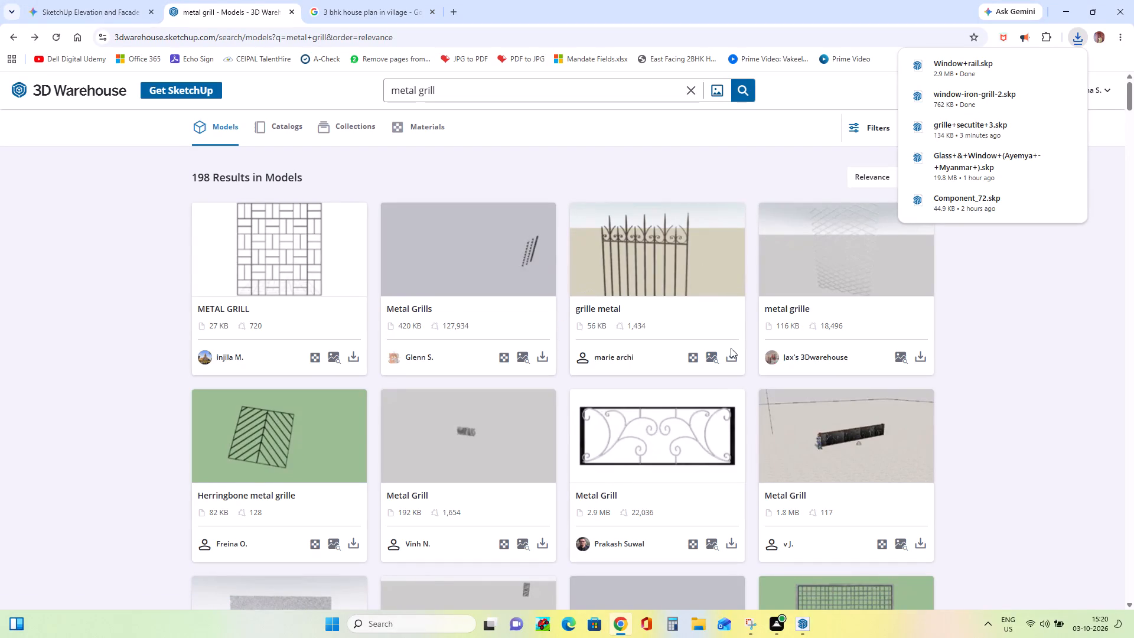
{"action": "scroll", "coordinate": [650, 447], "scroll_direction": "up", "scroll_amount": 9}
{"action": "scroll", "coordinate": [645, 449], "scroll_direction": "down", "scroll_amount": 5}
{"action": "scroll", "coordinate": [645, 449], "scroll_direction": "up", "scroll_amount": 8}
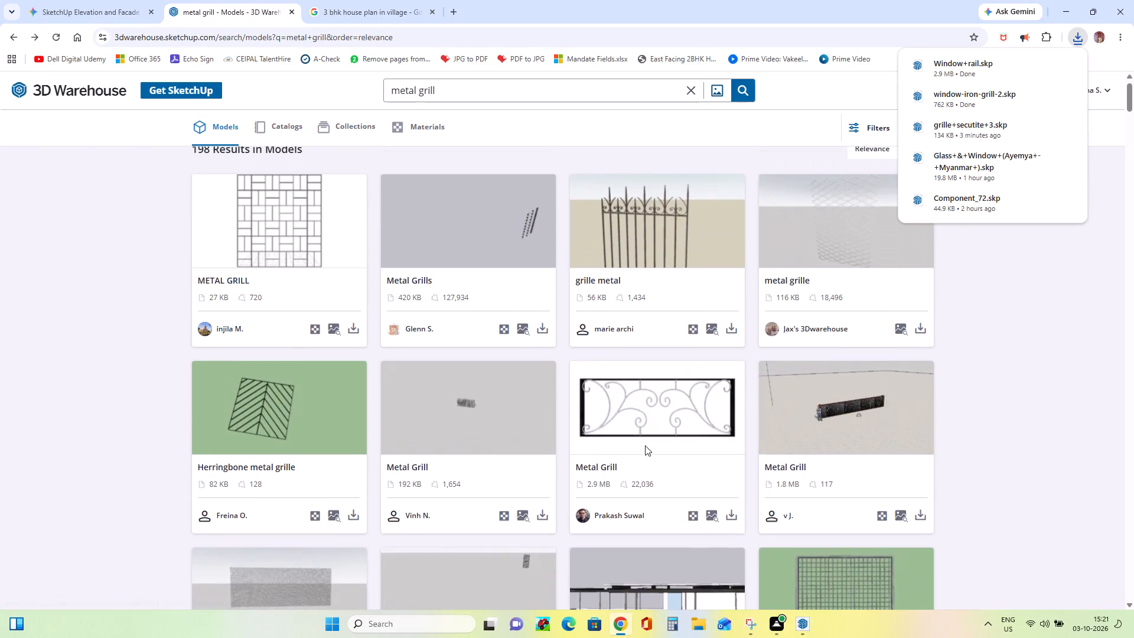
{"action": "scroll", "coordinate": [645, 445], "scroll_direction": "up", "scroll_amount": 1}
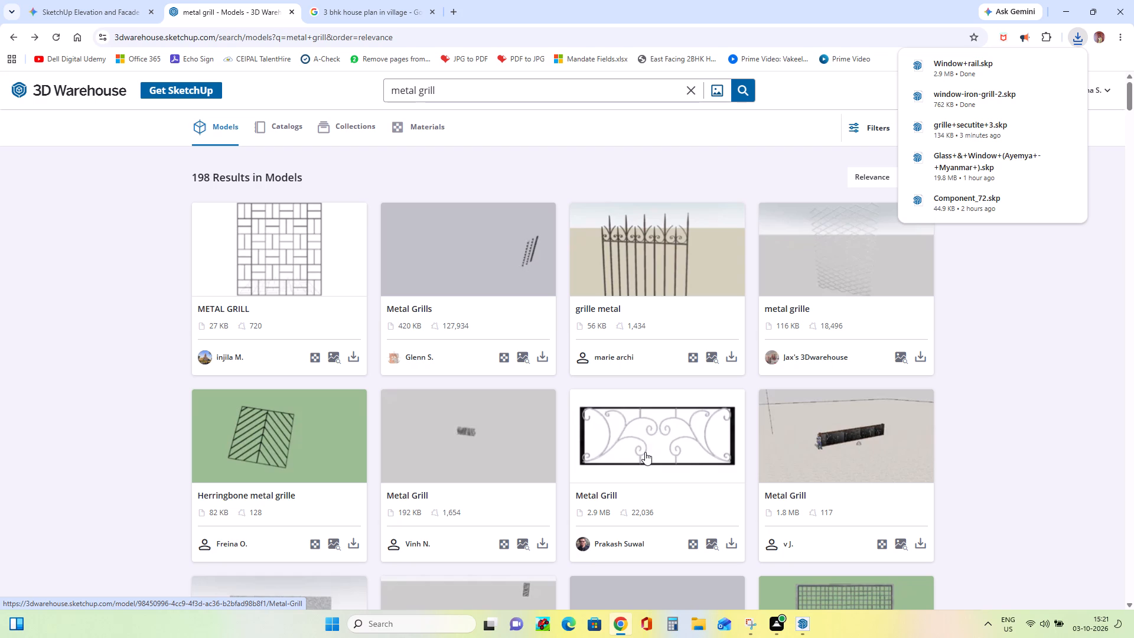
{"action": "scroll", "coordinate": [610, 409], "scroll_direction": "down", "scroll_amount": 3}
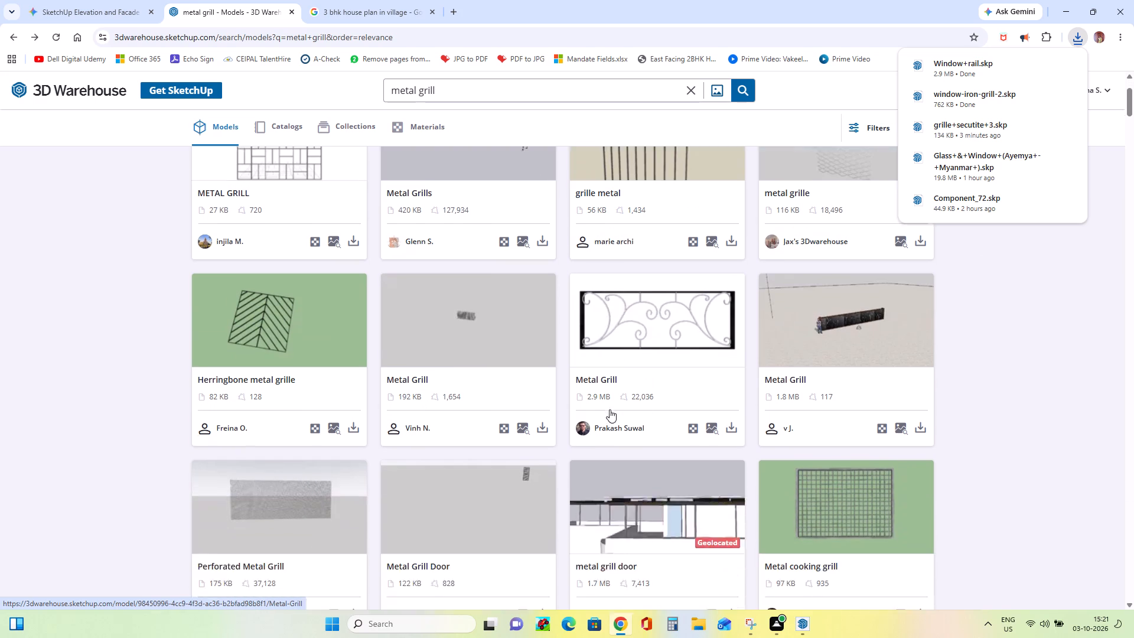
In SketchUp, import the downloaded Window+rail model and place it on the upper balcony's edge, at the corner beside the brick-clad wall.
{"action": "left_click", "coordinate": [800, 617]}
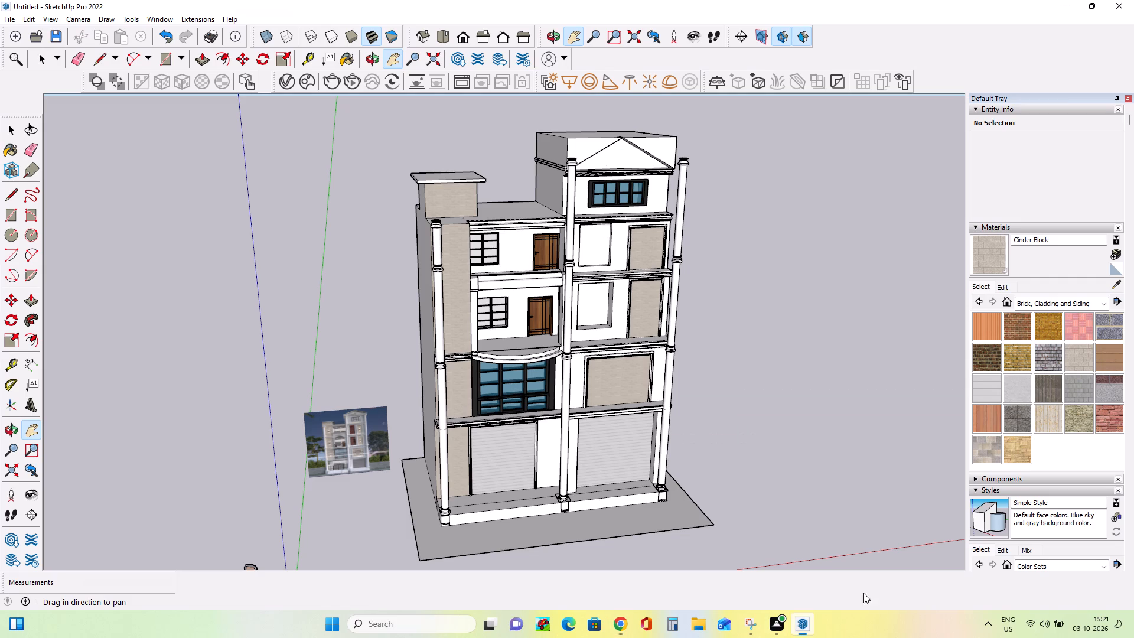
{"action": "left_click", "coordinate": [5, 14]}
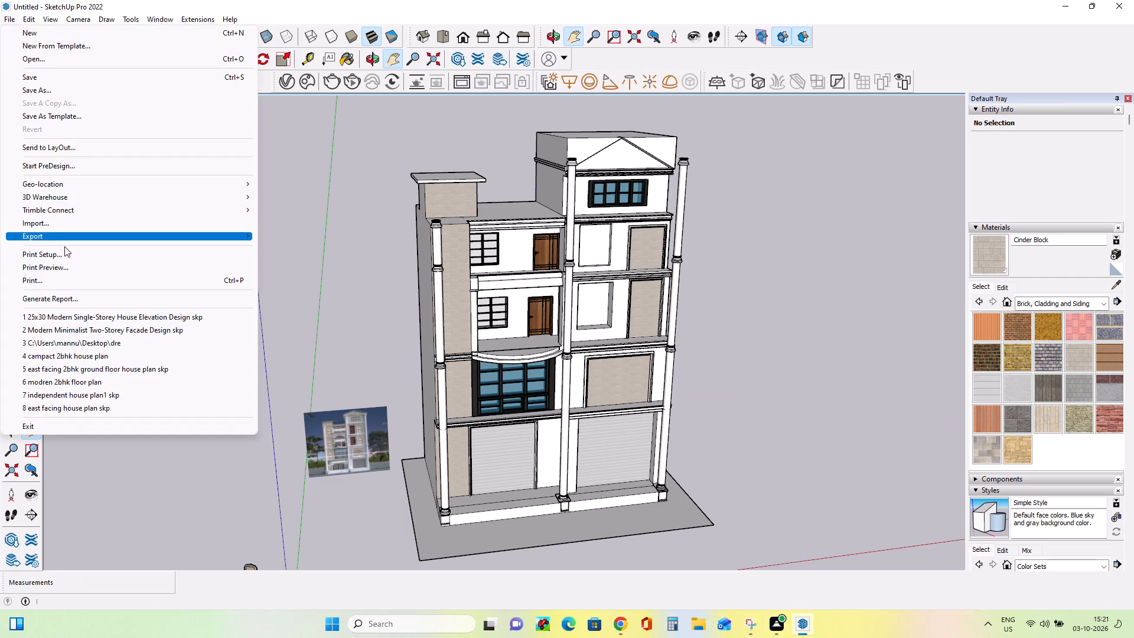
{"action": "left_click", "coordinate": [65, 222]}
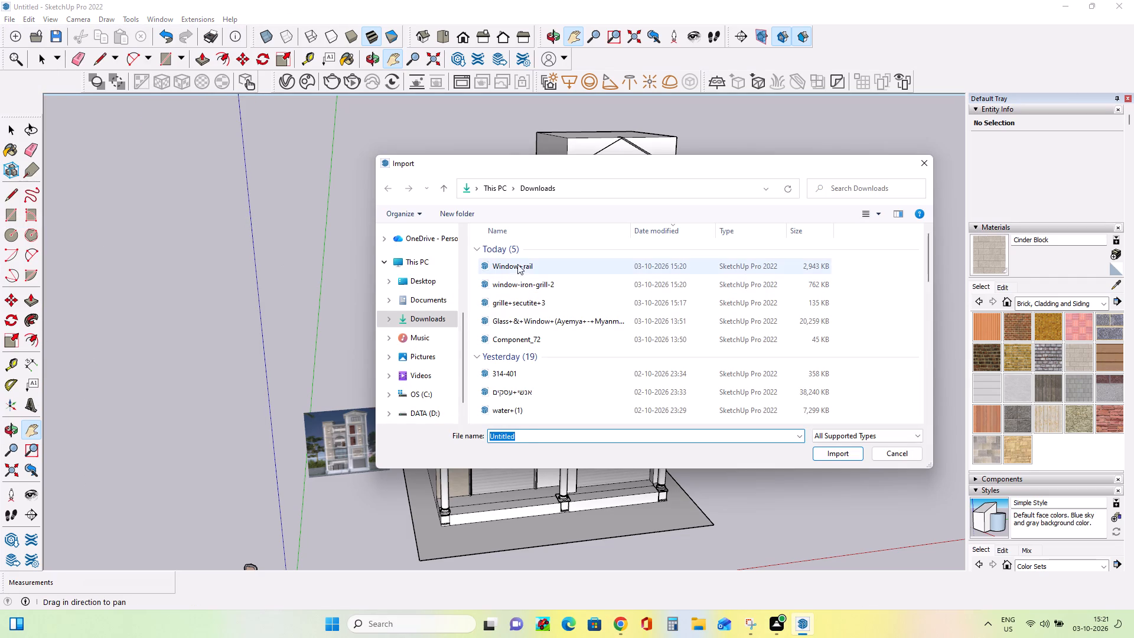
{"action": "left_click", "coordinate": [517, 259]}
{"action": "left_click", "coordinate": [821, 460]}
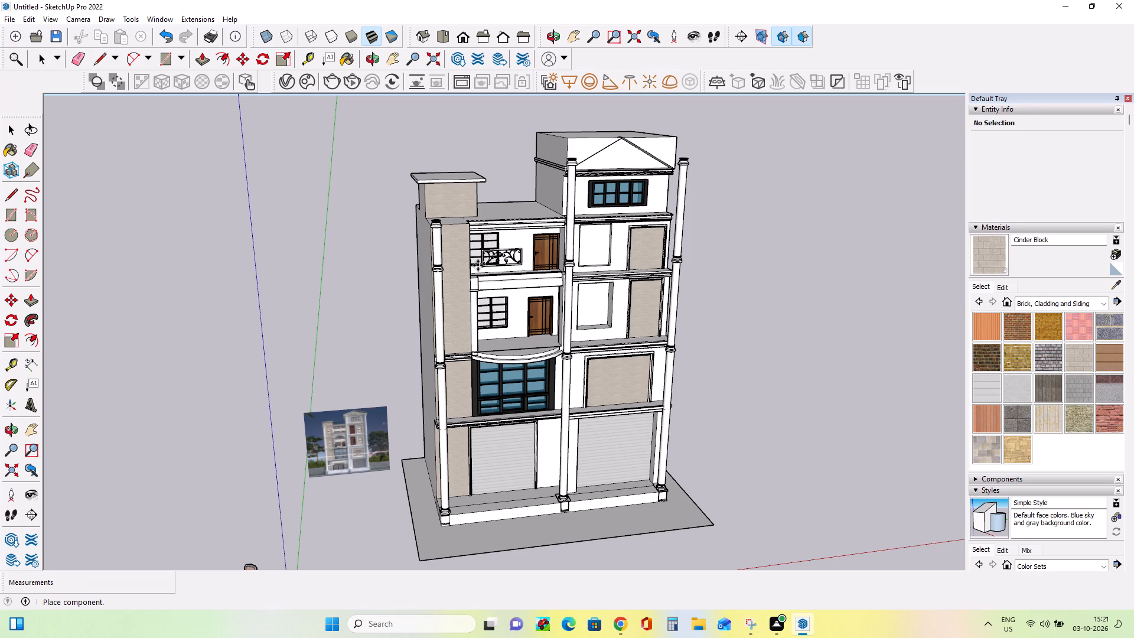
{"action": "scroll", "coordinate": [468, 278], "scroll_direction": "up", "scroll_amount": 4}
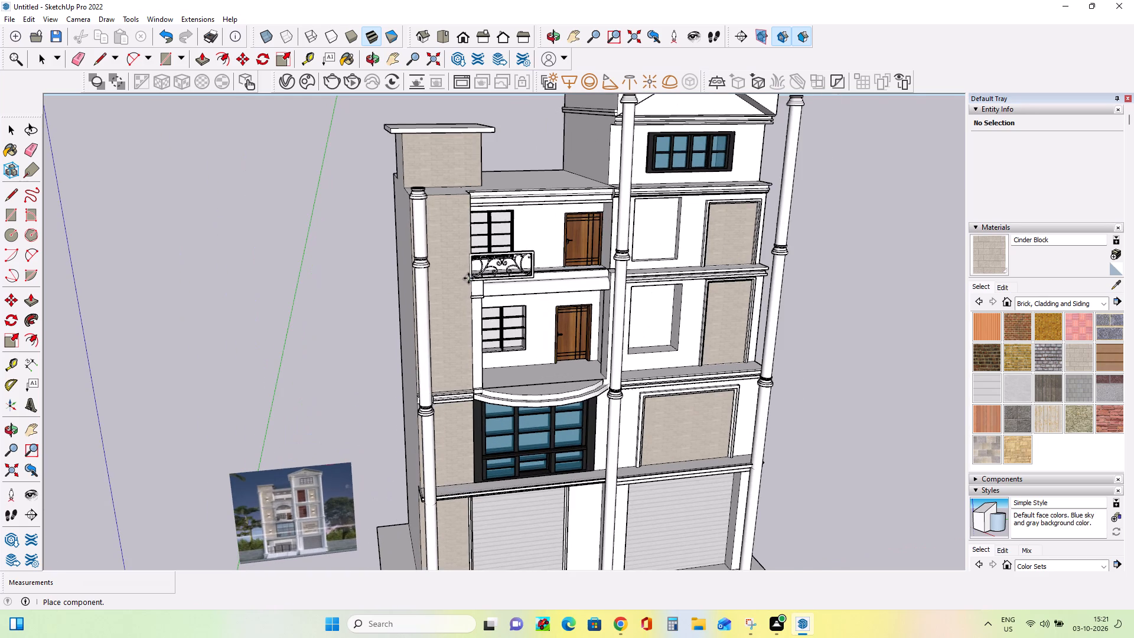
{"action": "scroll", "coordinate": [468, 278], "scroll_direction": "up", "scroll_amount": 3}
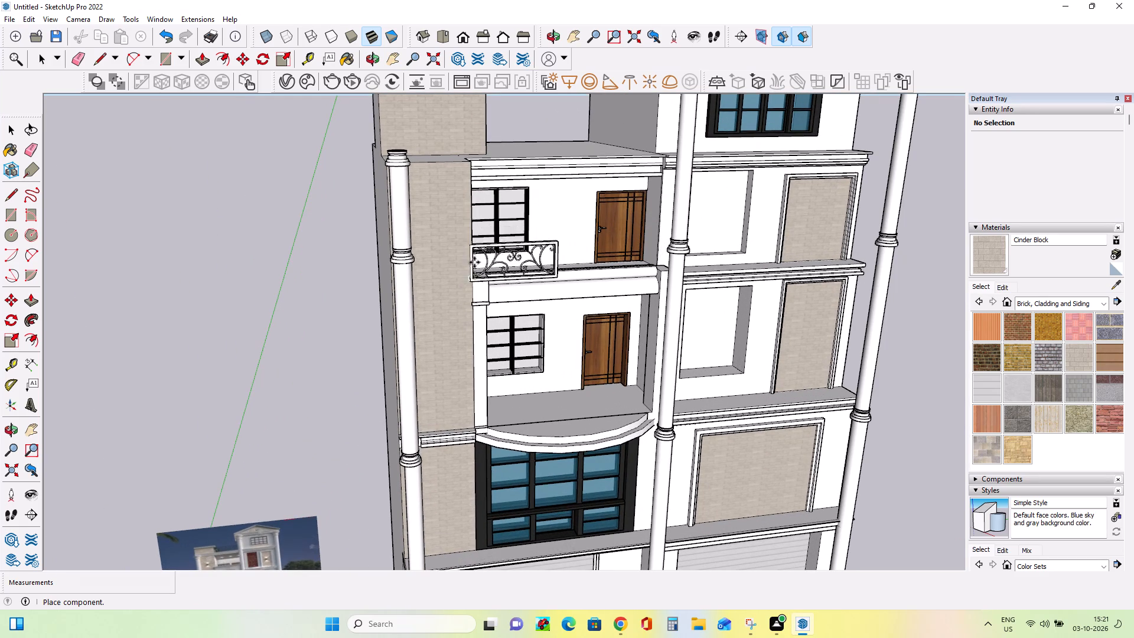
{"action": "scroll", "coordinate": [479, 274], "scroll_direction": "up", "scroll_amount": 2}
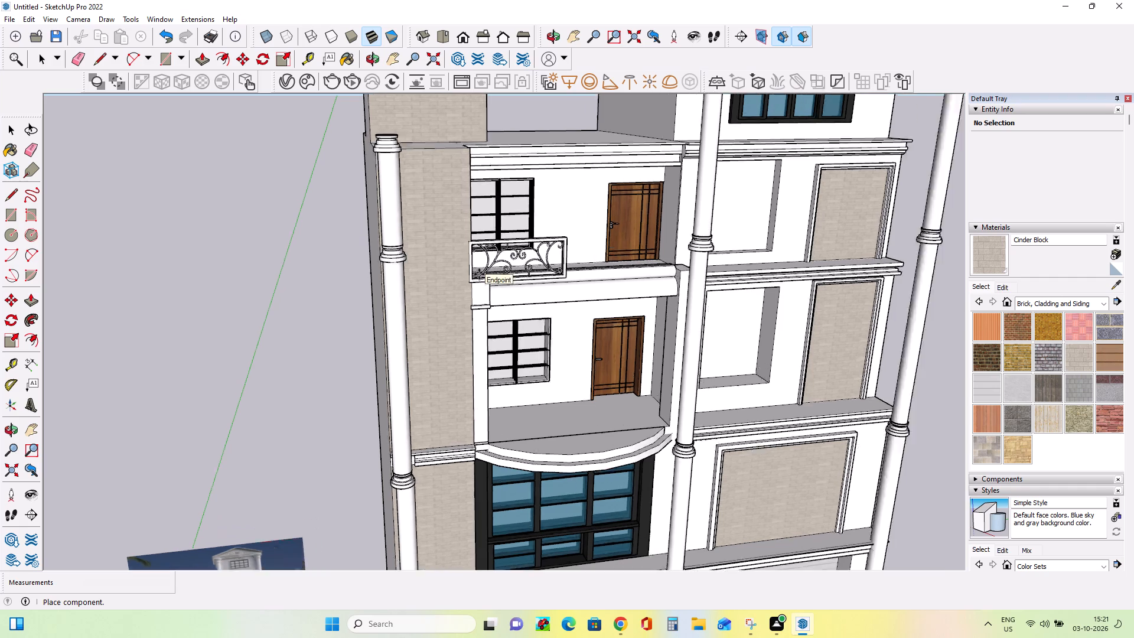
{"action": "scroll", "coordinate": [479, 274], "scroll_direction": "up", "scroll_amount": 8}
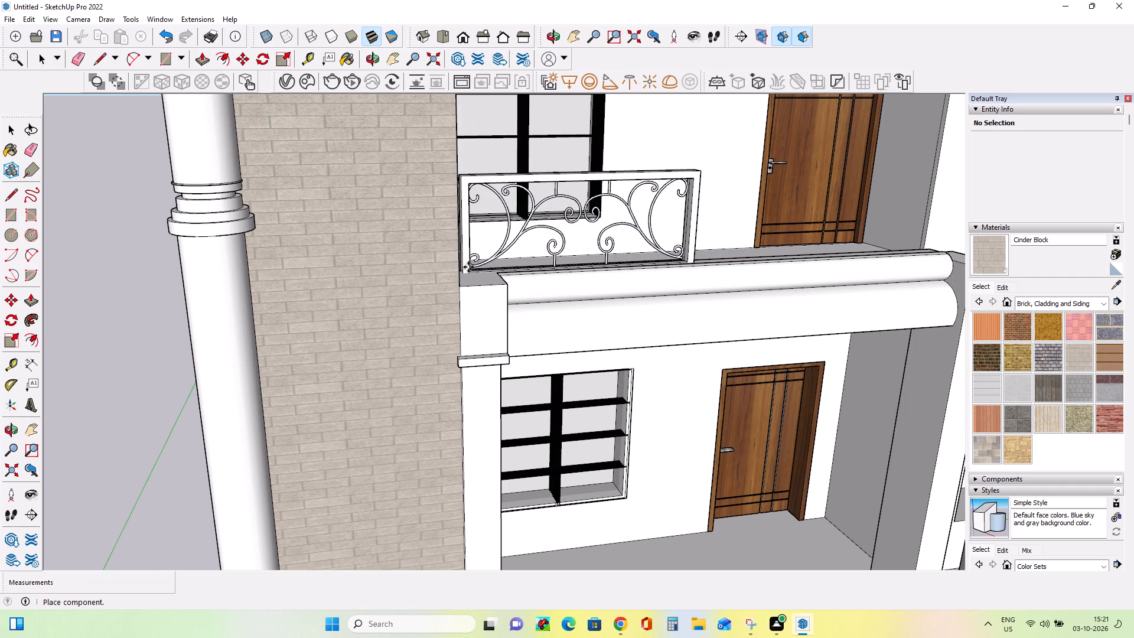
{"action": "left_click", "coordinate": [465, 268]}
Scale the Window+rail railing lengthwise by a factor of about 2.18 so it spans the upper balcony's full edge.
{"action": "scroll", "coordinate": [552, 377], "scroll_direction": "down", "scroll_amount": 4}
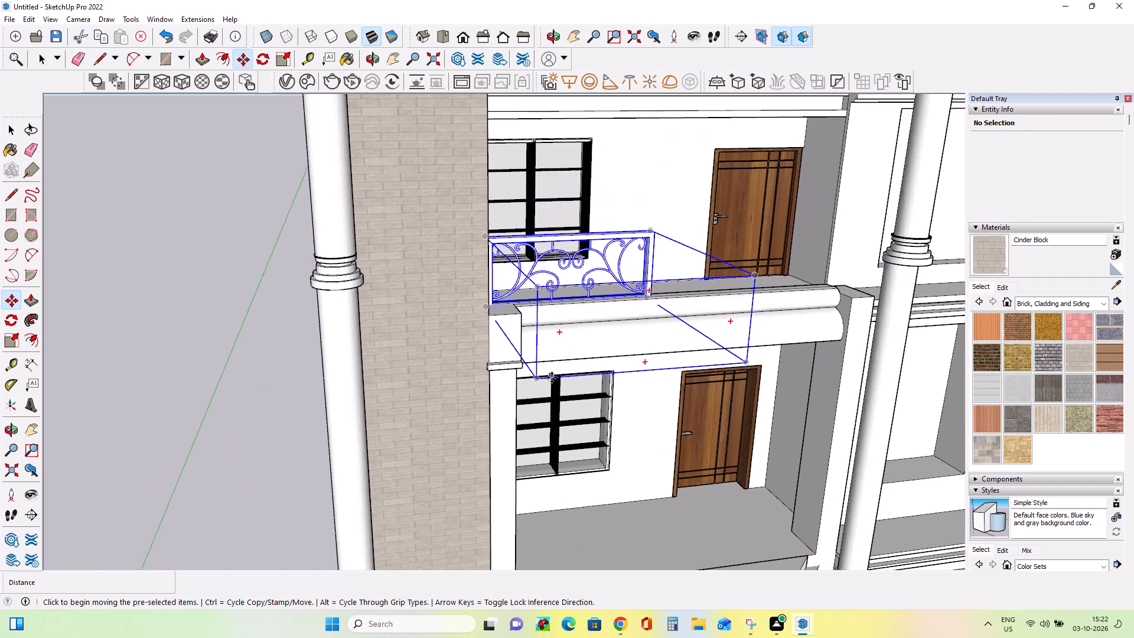
{"action": "middle_click_drag", "start_coordinate": [661, 343], "coordinate": [460, 305]}
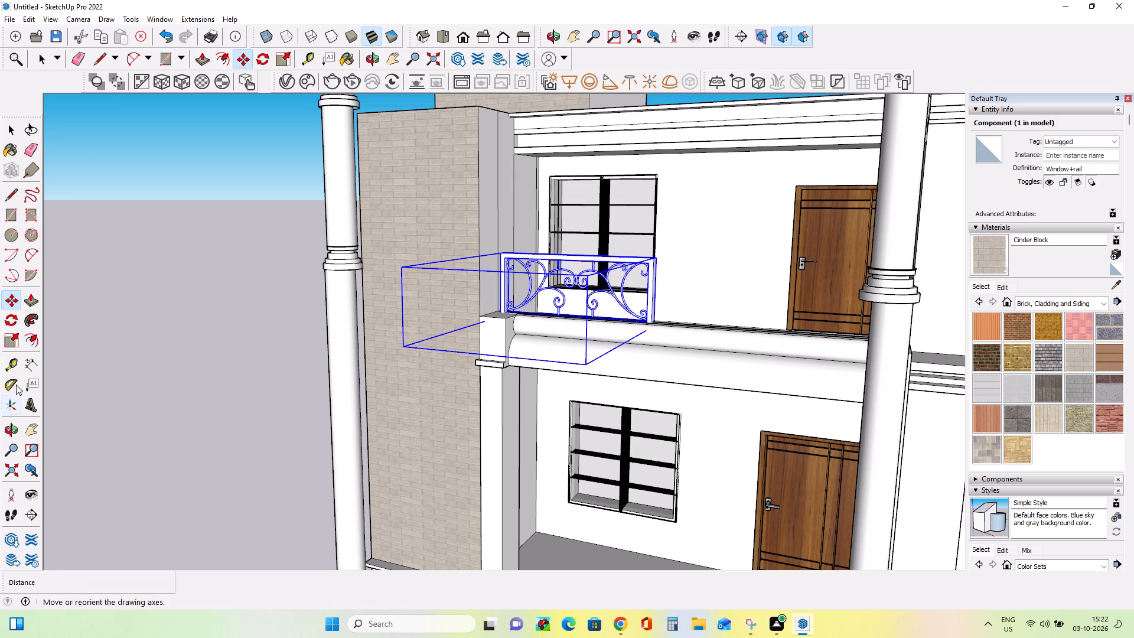
{"action": "left_click", "coordinate": [11, 333]}
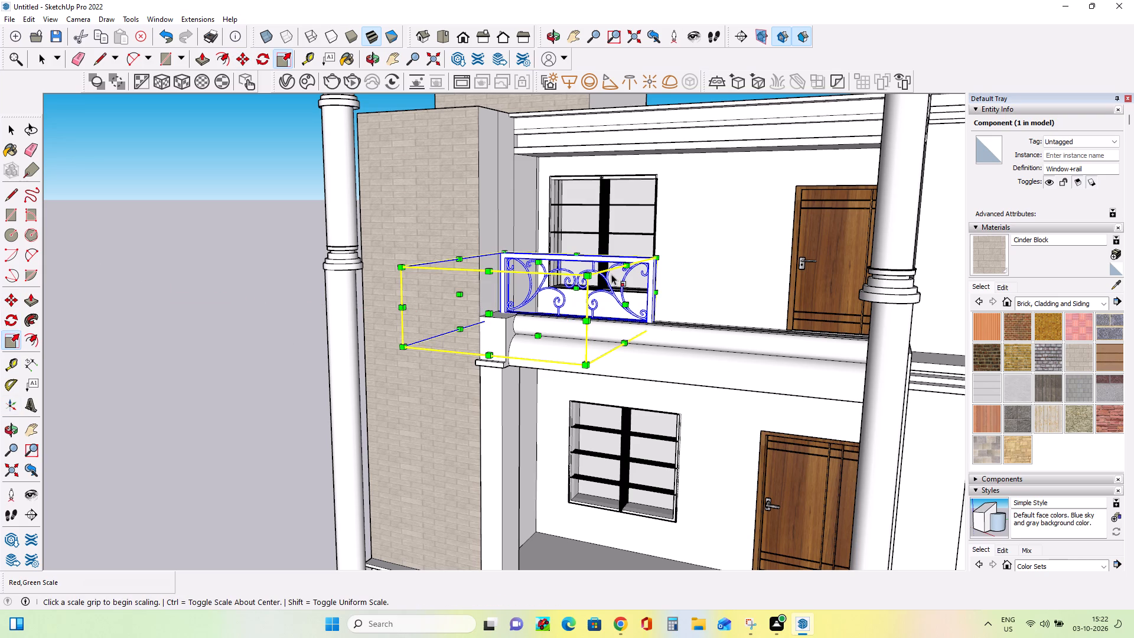
{"action": "left_click_drag", "start_coordinate": [623, 304], "coordinate": [629, 316]}
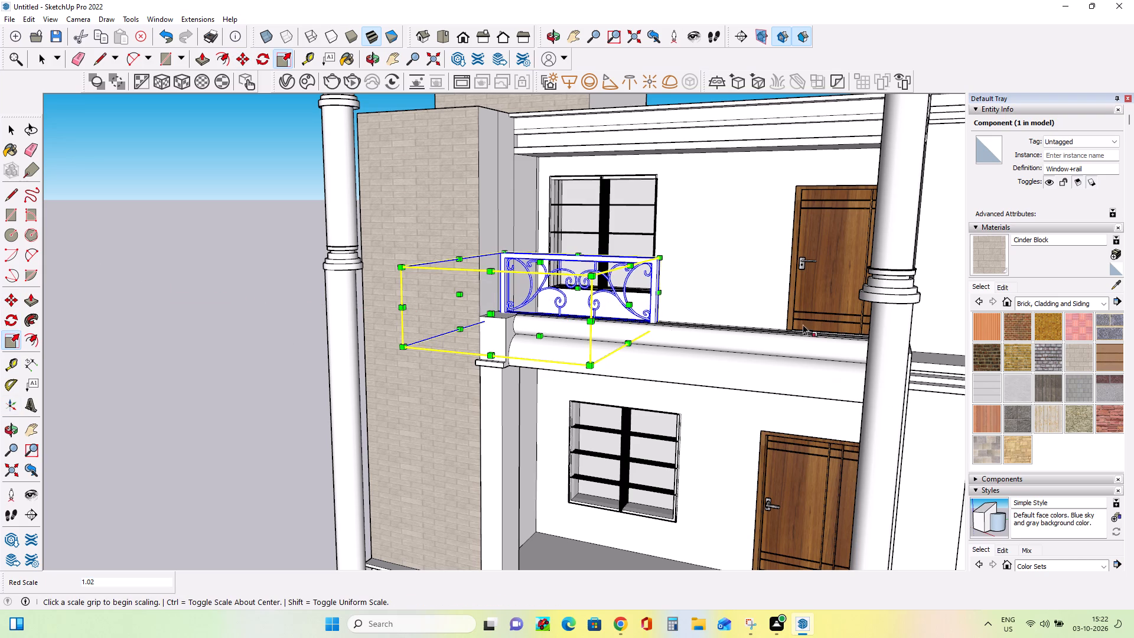
{"action": "left_click", "coordinate": [634, 305]}
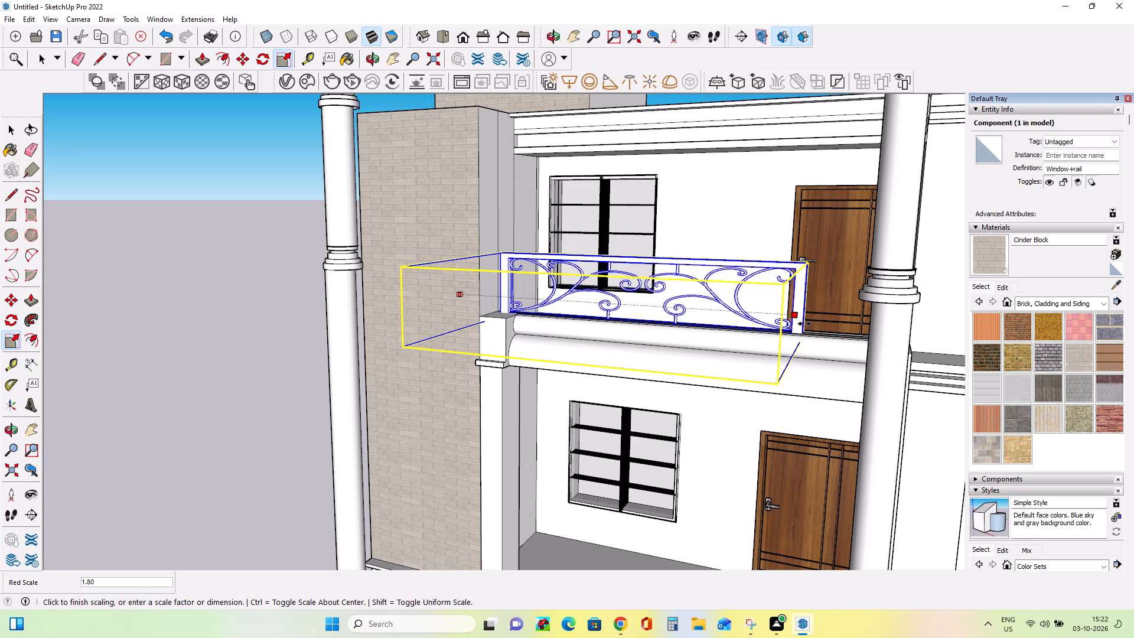
{"action": "left_click", "coordinate": [885, 332]}
Move the middle column's upper section about 2 5/8" to line its base ring up with the shaft below.
{"action": "middle_click_drag", "start_coordinate": [616, 336], "coordinate": [920, 377]}
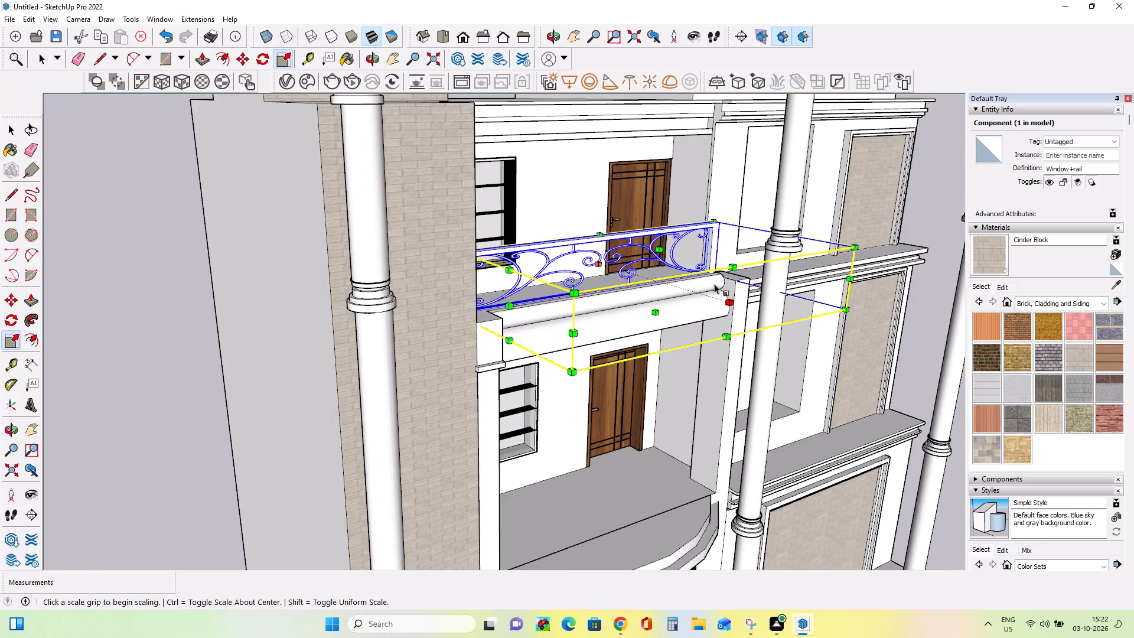
{"action": "scroll", "coordinate": [707, 281], "scroll_direction": "up", "scroll_amount": 4}
{"action": "middle_click_drag", "start_coordinate": [707, 288], "coordinate": [563, 402]}
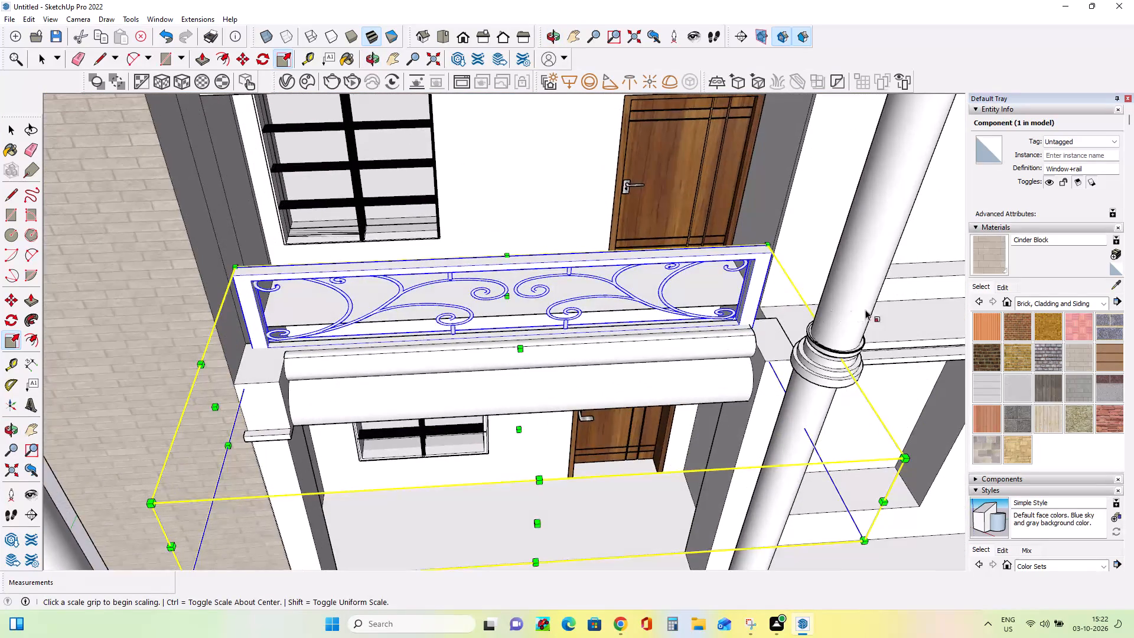
{"action": "middle_click_drag", "start_coordinate": [861, 310], "coordinate": [518, 278]}
{"action": "middle_click_drag", "start_coordinate": [506, 453], "coordinate": [454, 421]}
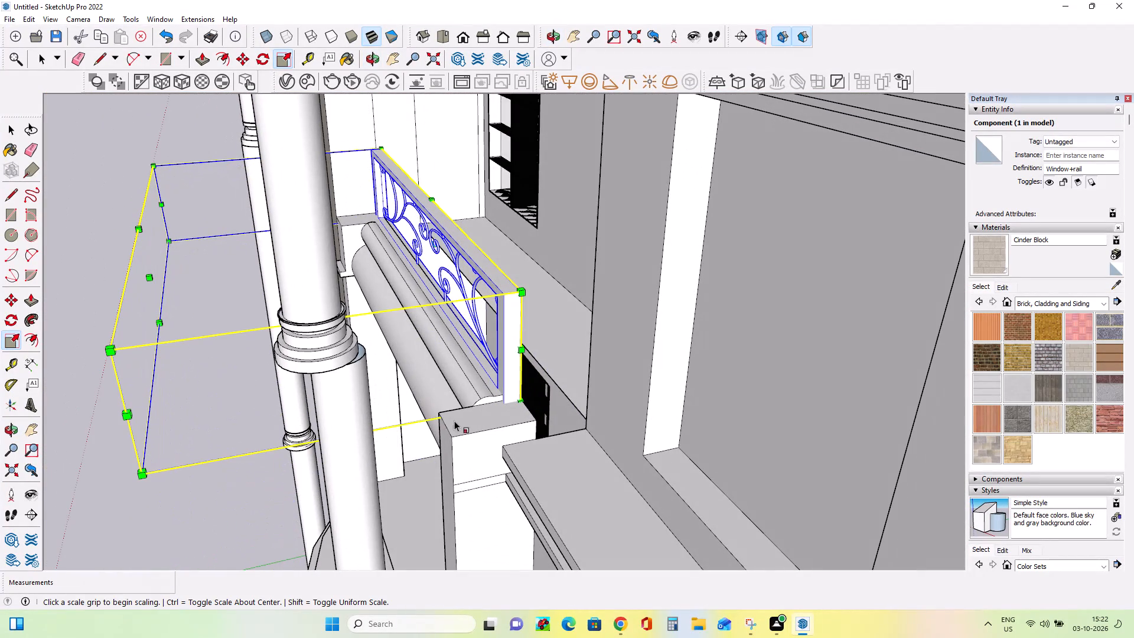
{"action": "scroll", "coordinate": [408, 414], "scroll_direction": "down", "scroll_amount": 8}
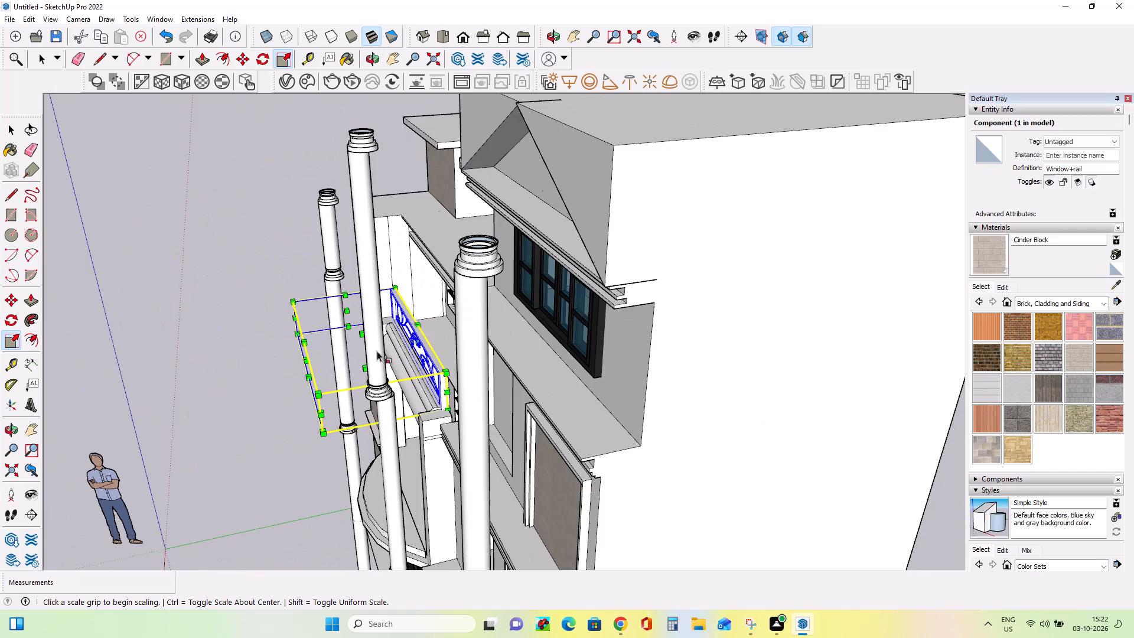
{"action": "left_click", "coordinate": [9, 122]}
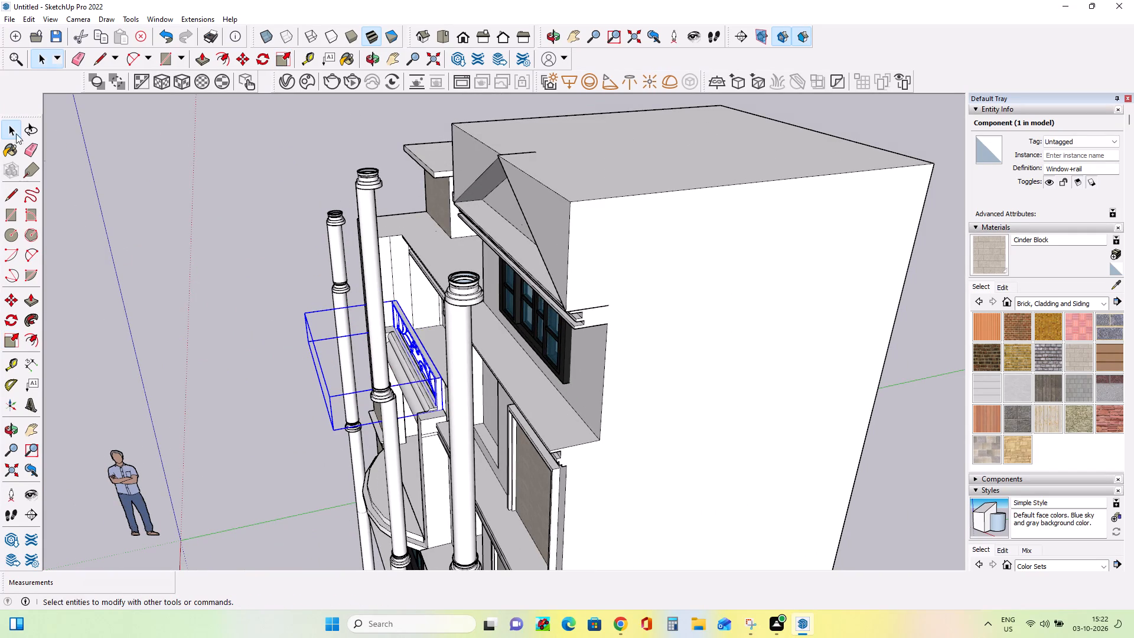
{"action": "left_click", "coordinate": [382, 347]}
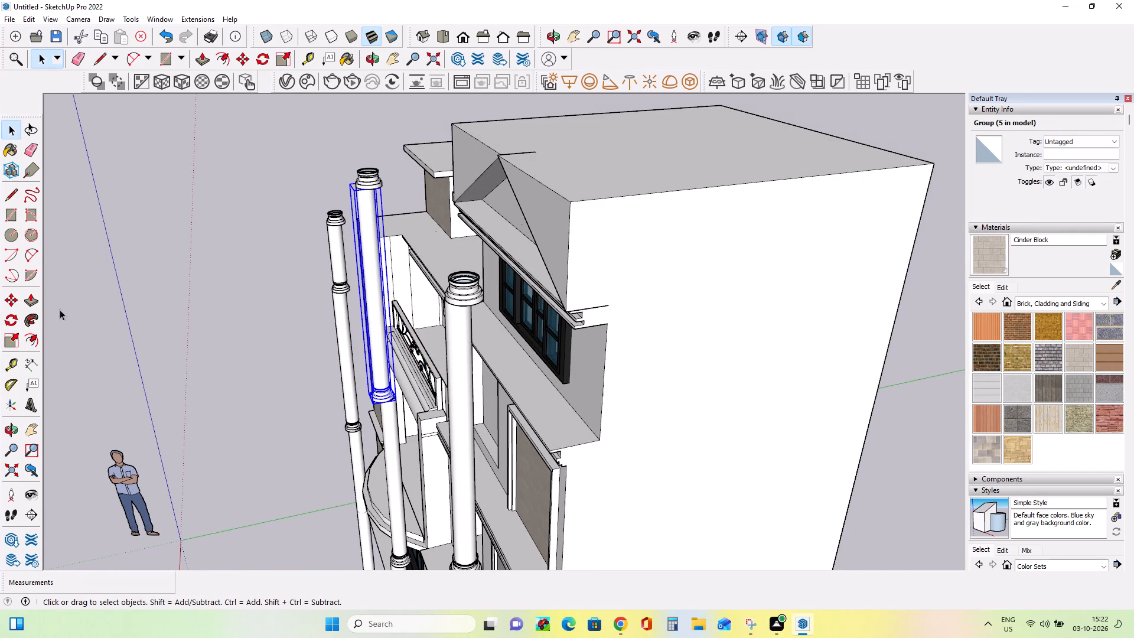
{"action": "left_click", "coordinate": [11, 300]}
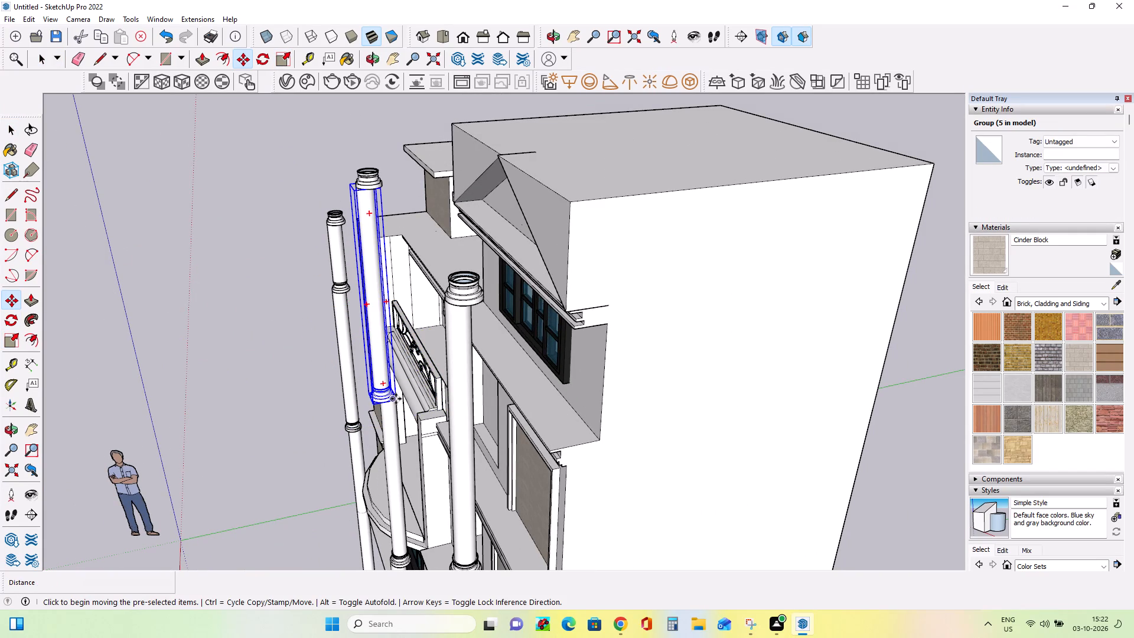
{"action": "left_click", "coordinate": [393, 397]}
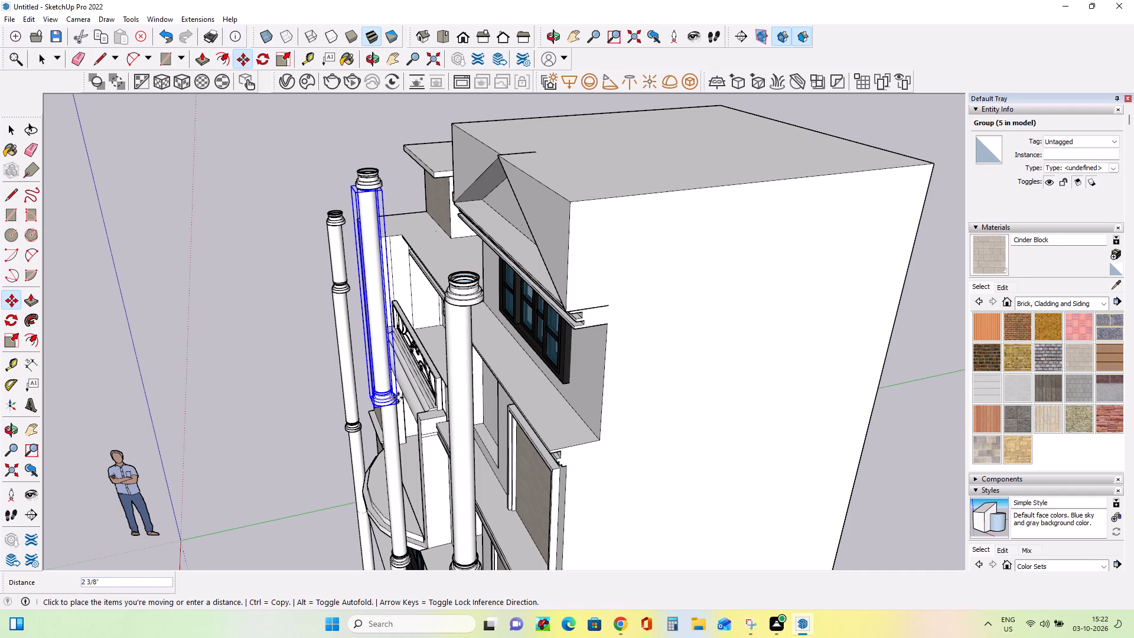
{"action": "scroll", "coordinate": [398, 398], "scroll_direction": "up", "scroll_amount": 9}
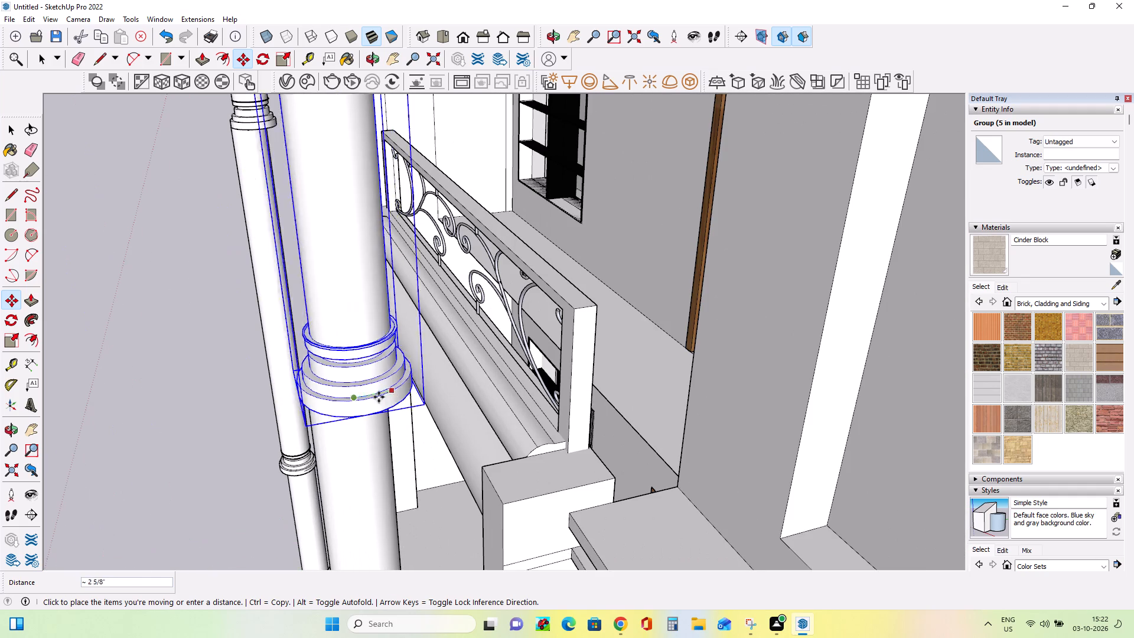
{"action": "left_click", "coordinate": [380, 395]}
Examine how the upper sections of the middle and outer columns sit on their lower shafts, including the column beside the brick-clad wall.
{"action": "middle_click_drag", "start_coordinate": [421, 475], "coordinate": [461, 392]}
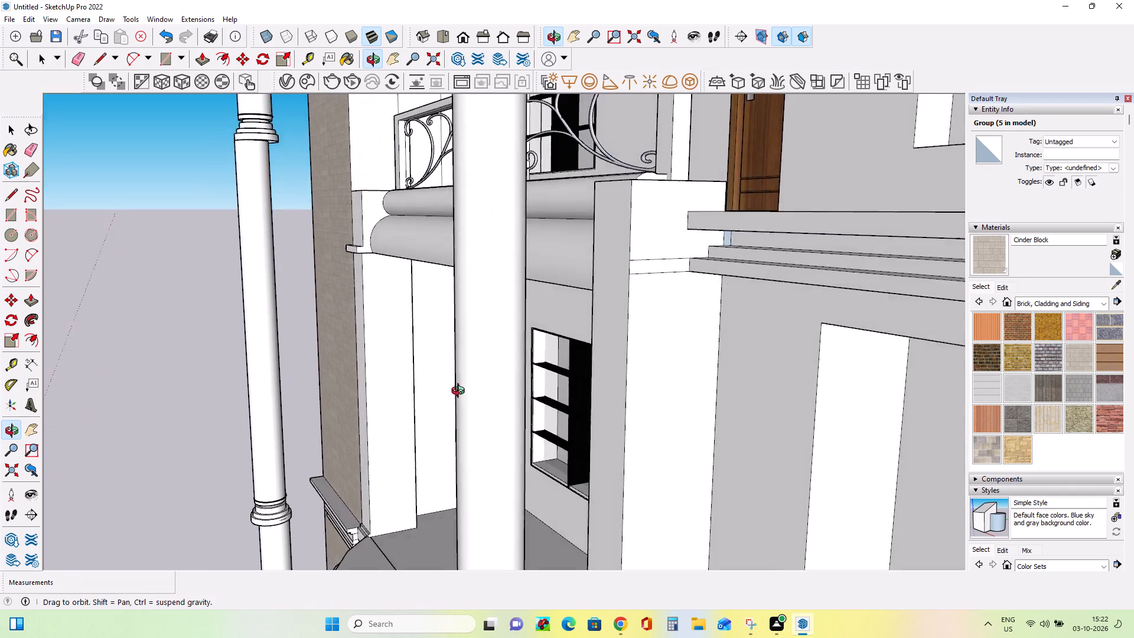
{"action": "middle_click_drag", "start_coordinate": [461, 392], "coordinate": [465, 419]}
{"action": "scroll", "coordinate": [463, 416], "scroll_direction": "down", "scroll_amount": 12}
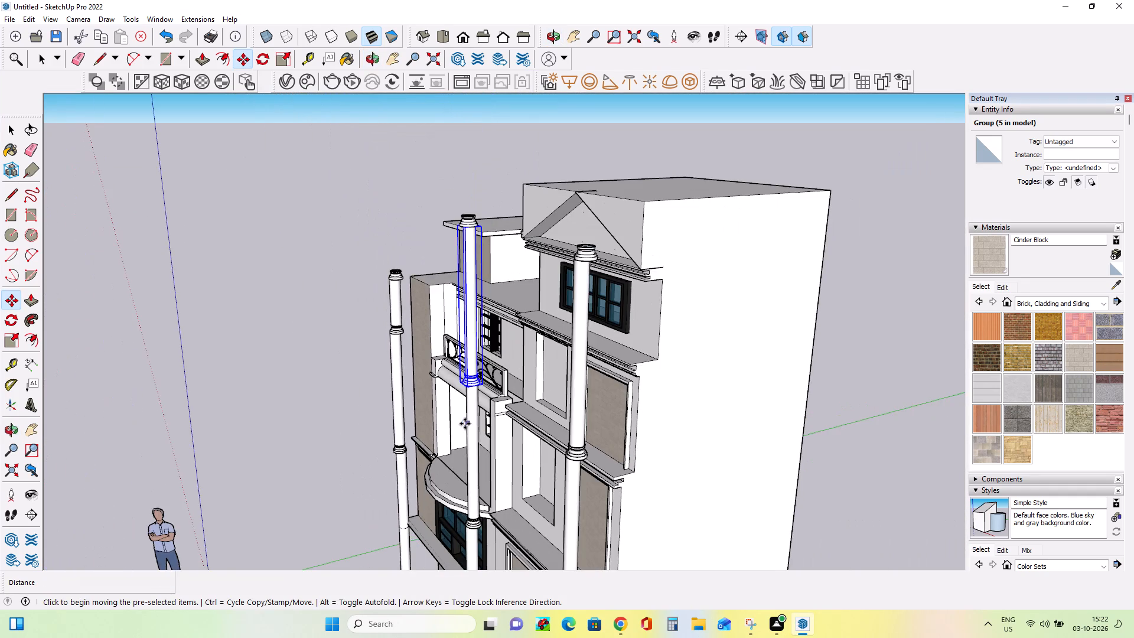
{"action": "scroll", "coordinate": [465, 425], "scroll_direction": "down", "scroll_amount": 1}
{"action": "middle_click_drag", "start_coordinate": [465, 425], "coordinate": [538, 452]}
{"action": "scroll", "coordinate": [474, 418], "scroll_direction": "up", "scroll_amount": 3}
{"action": "middle_click_drag", "start_coordinate": [478, 425], "coordinate": [507, 442]}
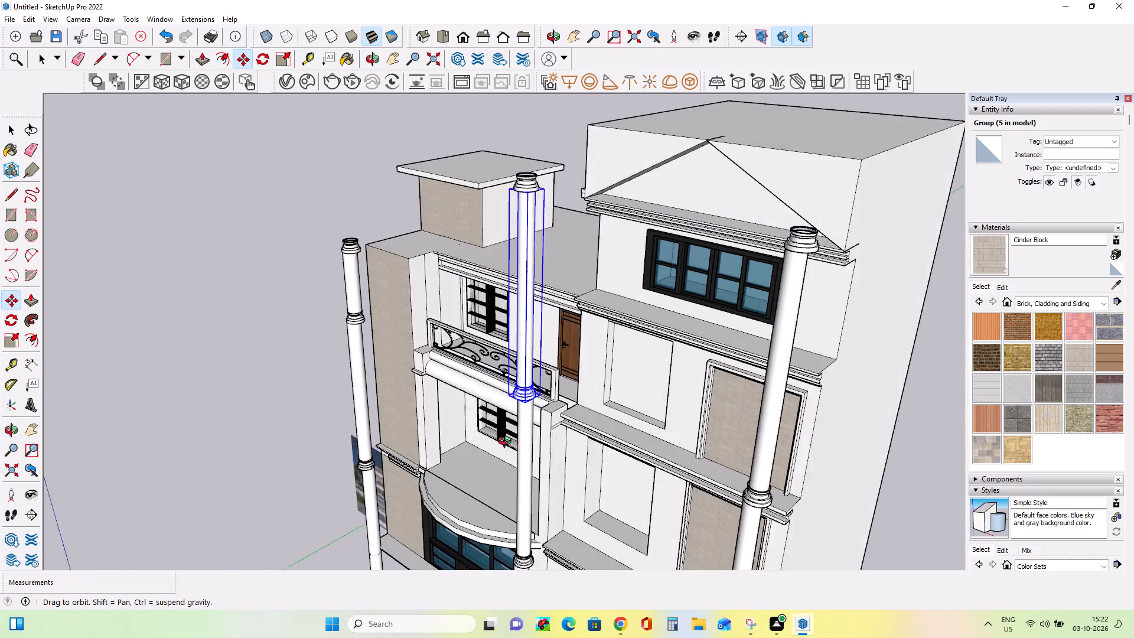
{"action": "middle_click_drag", "start_coordinate": [507, 442], "coordinate": [576, 441]}
{"action": "left_click", "coordinate": [9, 131]}
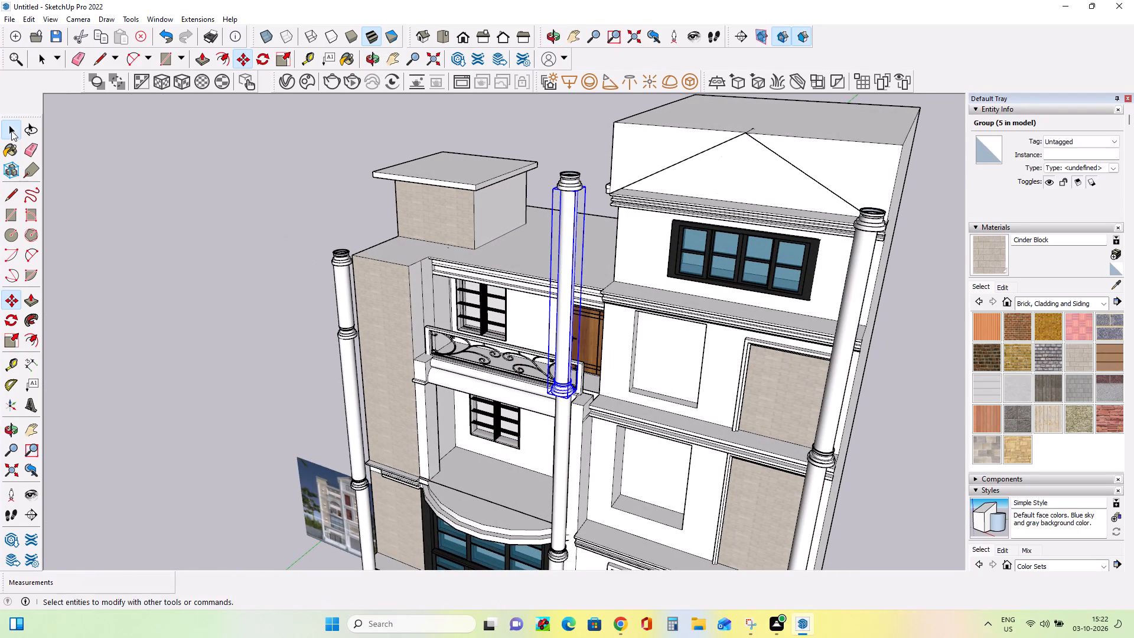
{"action": "left_click", "coordinate": [272, 359]}
{"action": "left_click", "coordinate": [281, 289]}
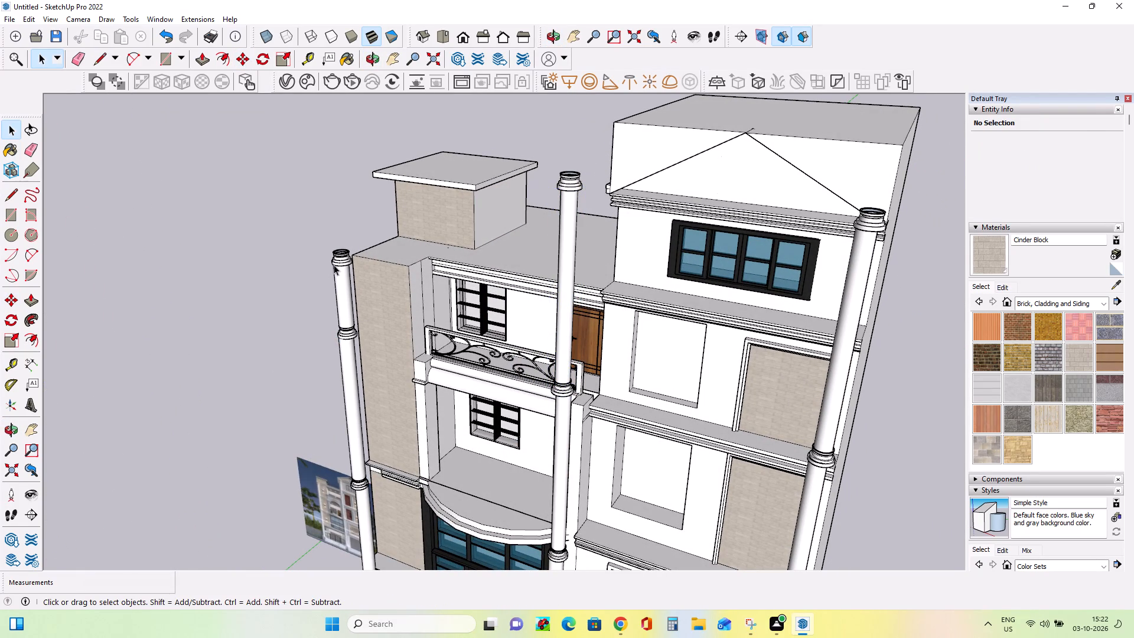
{"action": "left_click", "coordinate": [335, 265]}
{"action": "left_click", "coordinate": [344, 300]}
{"action": "left_click", "coordinate": [210, 337]}
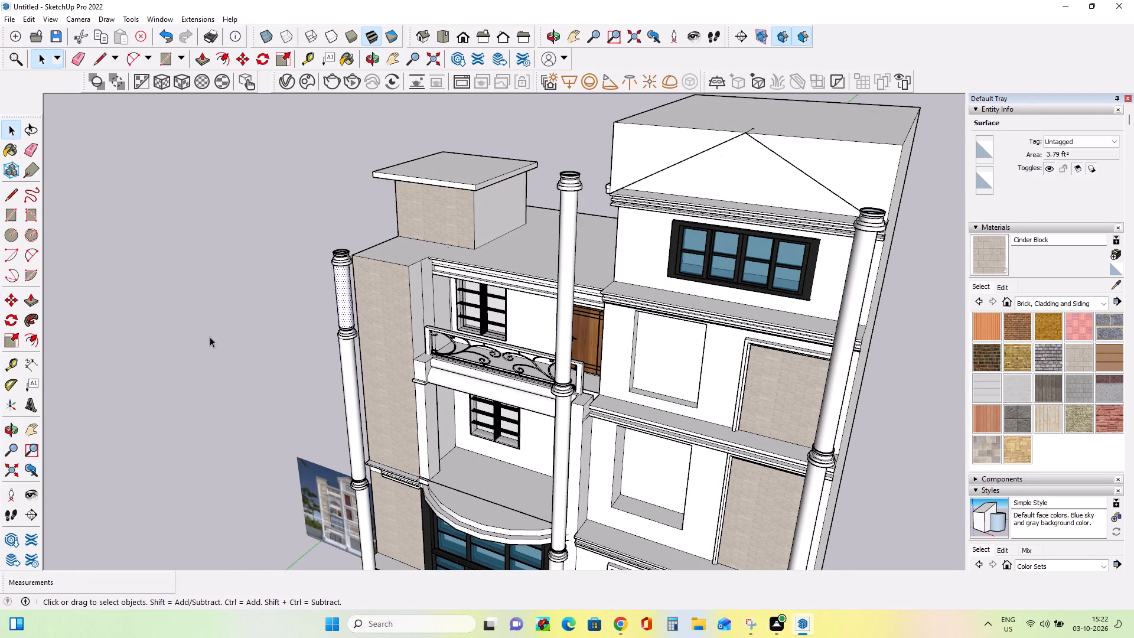
Move the upper section of the column at the pediment side's outer corner about 1 5/16" to align with its lower shaft.
{"action": "middle_click_drag", "start_coordinate": [357, 441], "coordinate": [67, 385]}
{"action": "middle_click", "coordinate": [67, 385]}
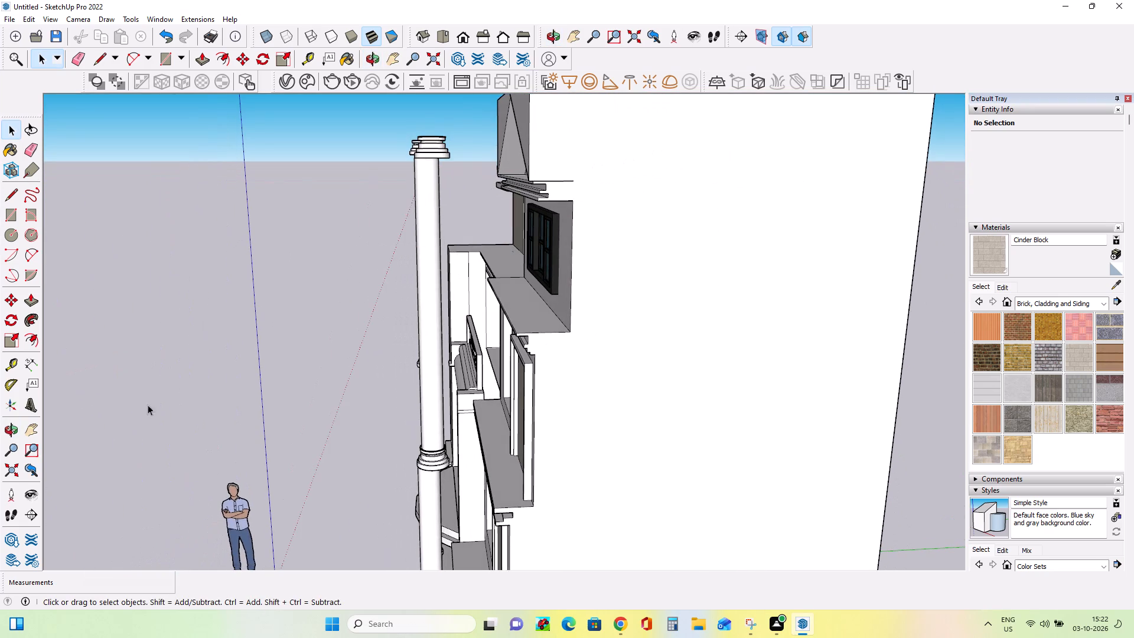
{"action": "scroll", "coordinate": [494, 465], "scroll_direction": "up", "scroll_amount": 3}
{"action": "left_click", "coordinate": [407, 412]}
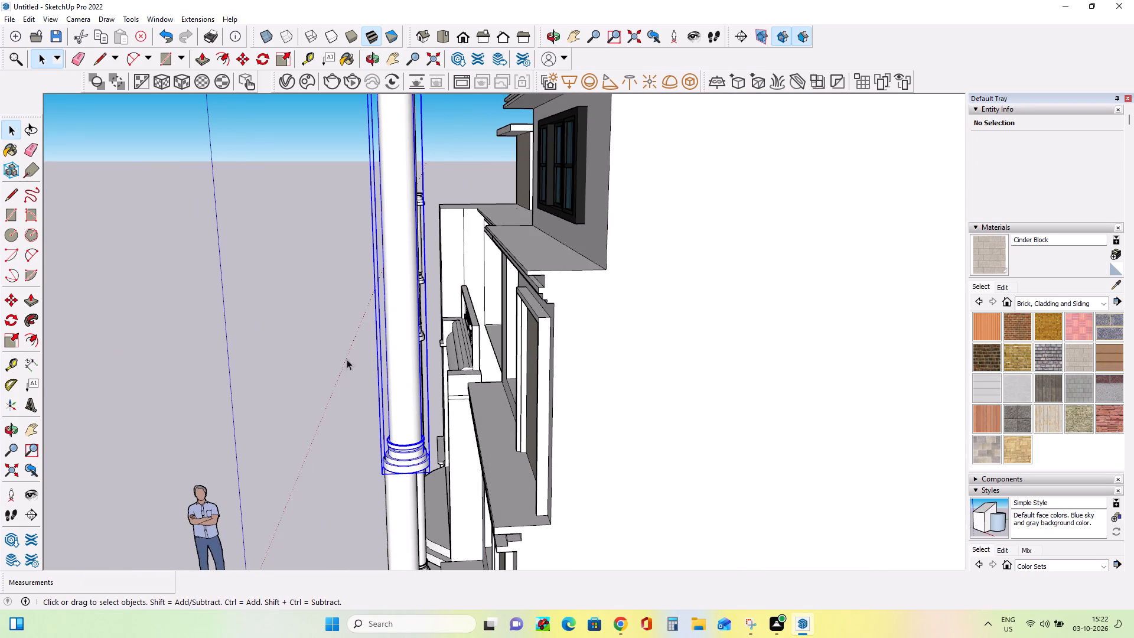
{"action": "left_click", "coordinate": [9, 301]}
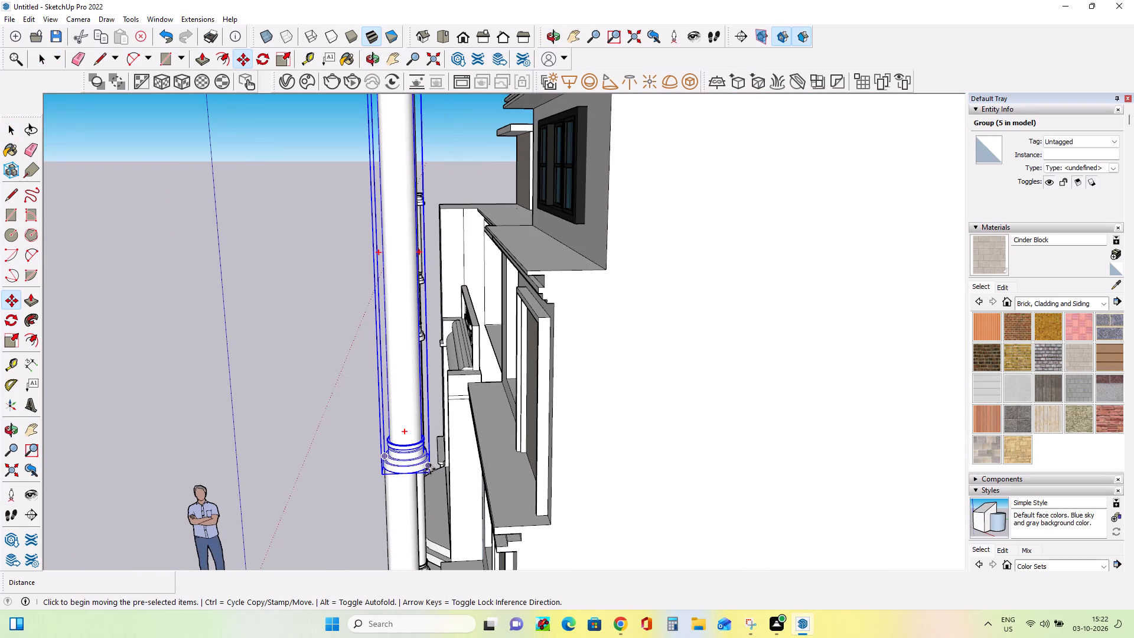
{"action": "left_click", "coordinate": [430, 469]}
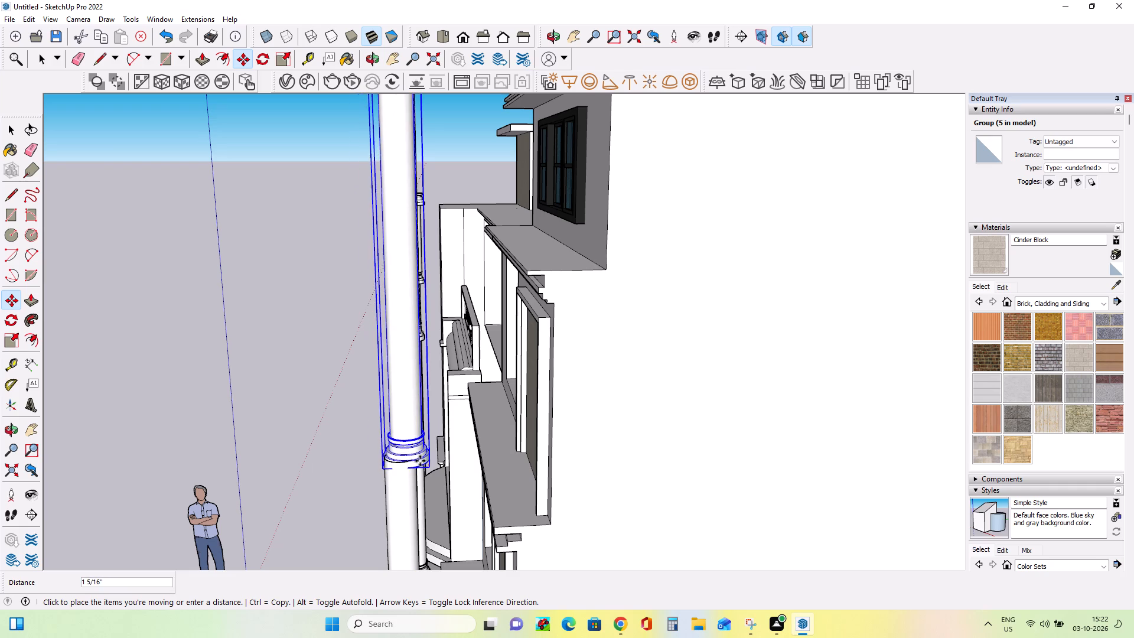
{"action": "left_click", "coordinate": [421, 461]}
Look over the stretched balcony railing and the adjusted columns from the front of the facade.
{"action": "middle_click_drag", "start_coordinate": [399, 536], "coordinate": [503, 486]}
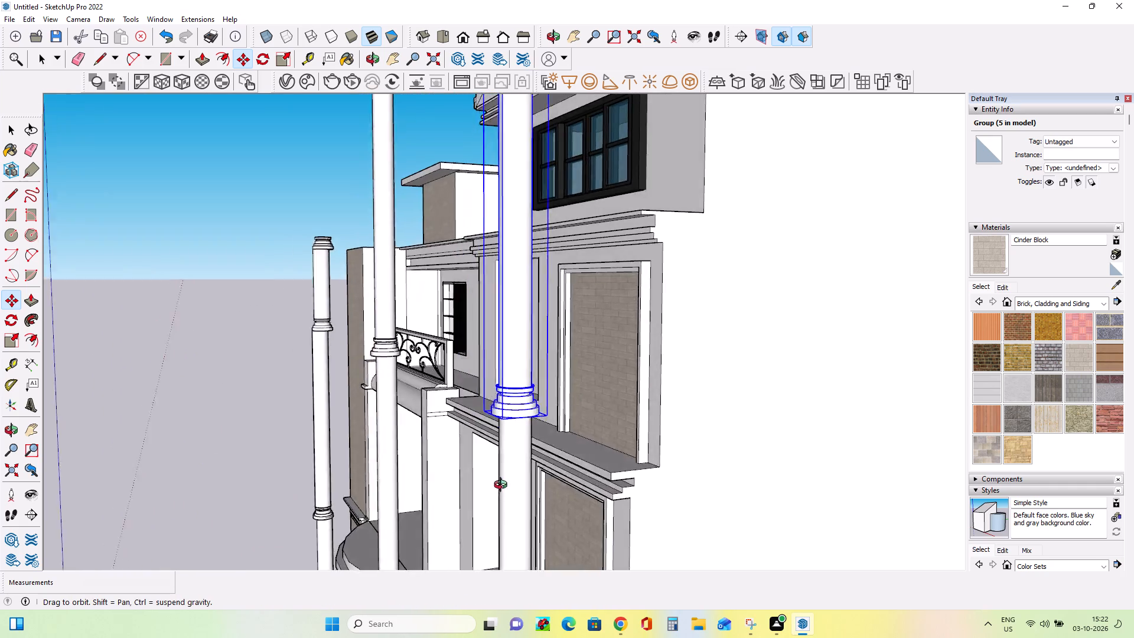
{"action": "middle_click_drag", "start_coordinate": [503, 486], "coordinate": [673, 466]}
{"action": "middle_click_drag", "start_coordinate": [529, 485], "coordinate": [663, 520]}
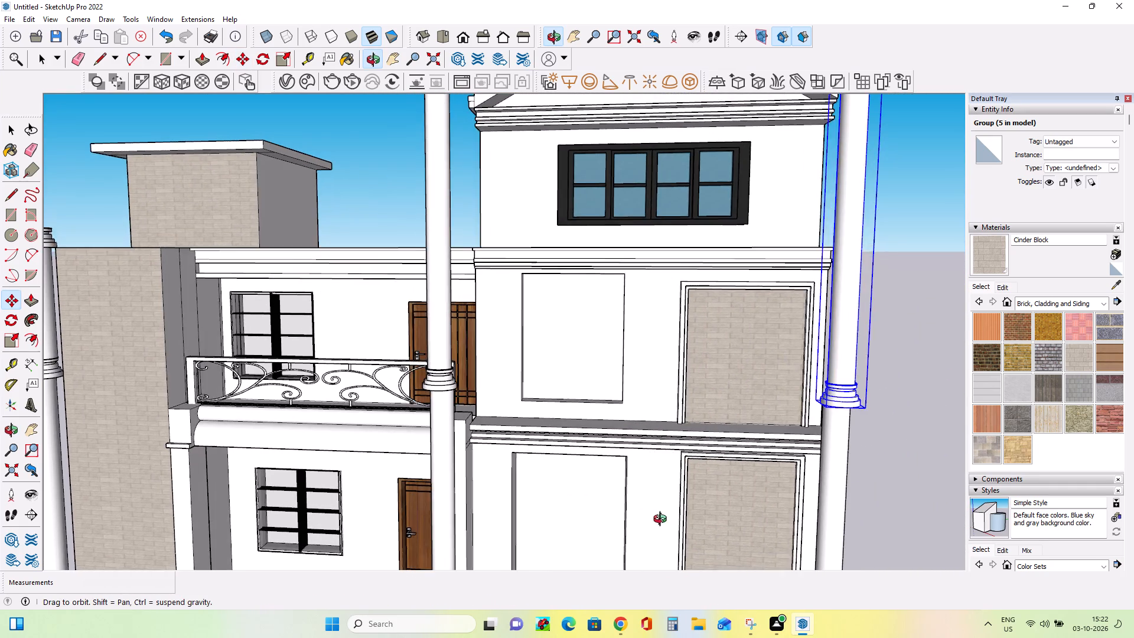
{"action": "middle_click_drag", "start_coordinate": [663, 520], "coordinate": [646, 515]}
{"action": "middle_click_drag", "start_coordinate": [398, 502], "coordinate": [331, 511]}
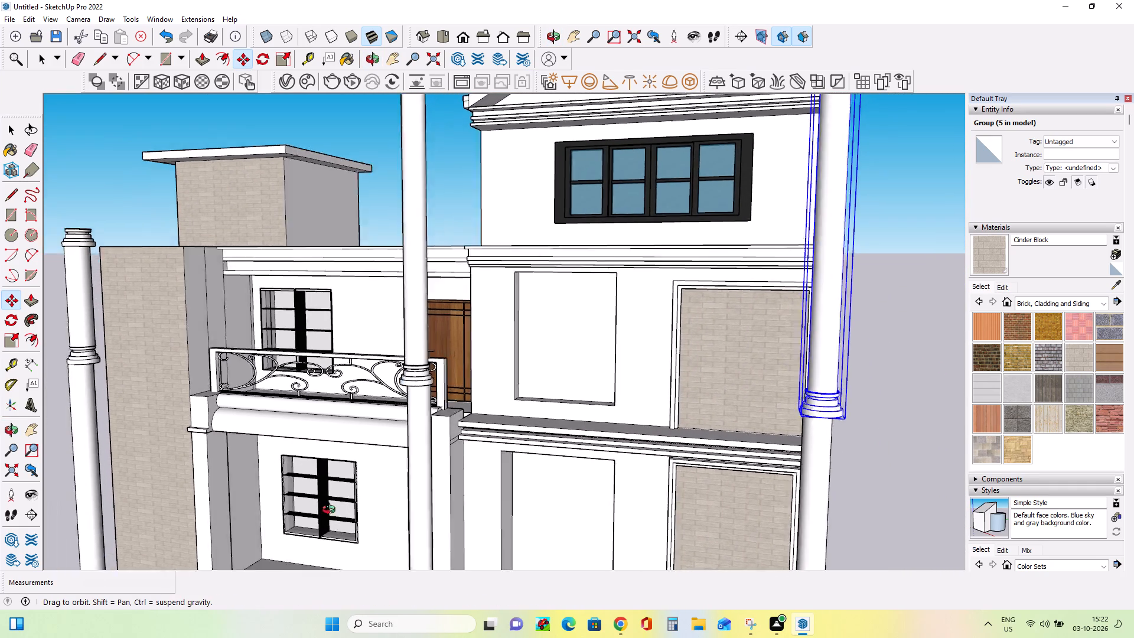
{"action": "middle_click_drag", "start_coordinate": [331, 511], "coordinate": [523, 494]}
{"action": "scroll", "coordinate": [594, 479], "scroll_direction": "down", "scroll_amount": 3}
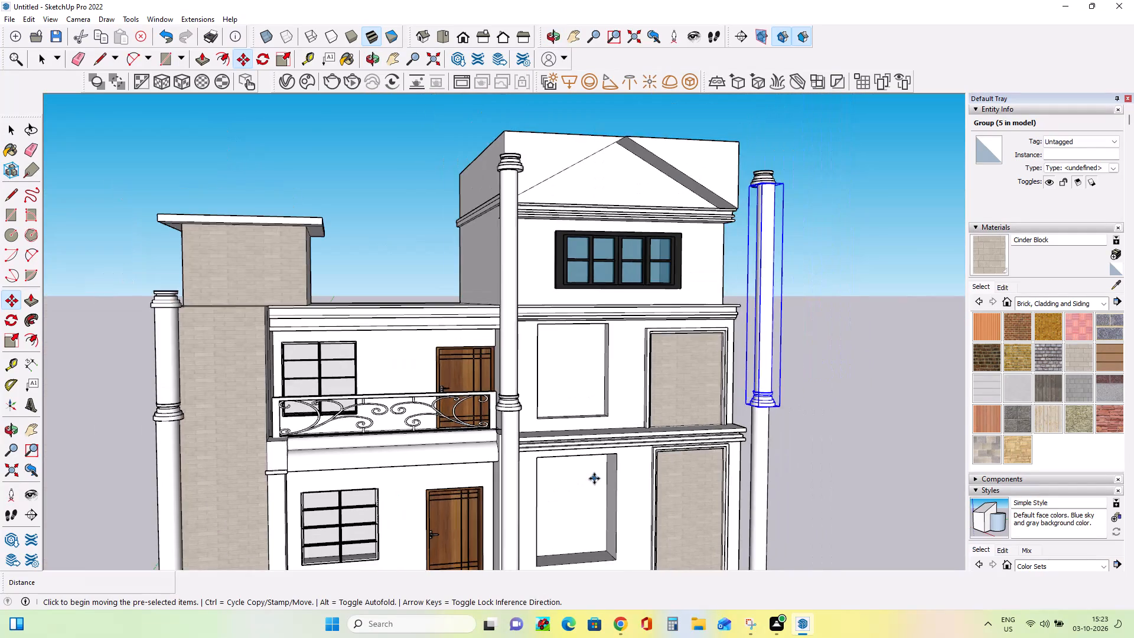
{"action": "scroll", "coordinate": [595, 479], "scroll_direction": "down", "scroll_amount": 4}
{"action": "middle_click_drag", "start_coordinate": [622, 514], "coordinate": [522, 520]}
{"action": "scroll", "coordinate": [611, 480], "scroll_direction": "down", "scroll_amount": 3}
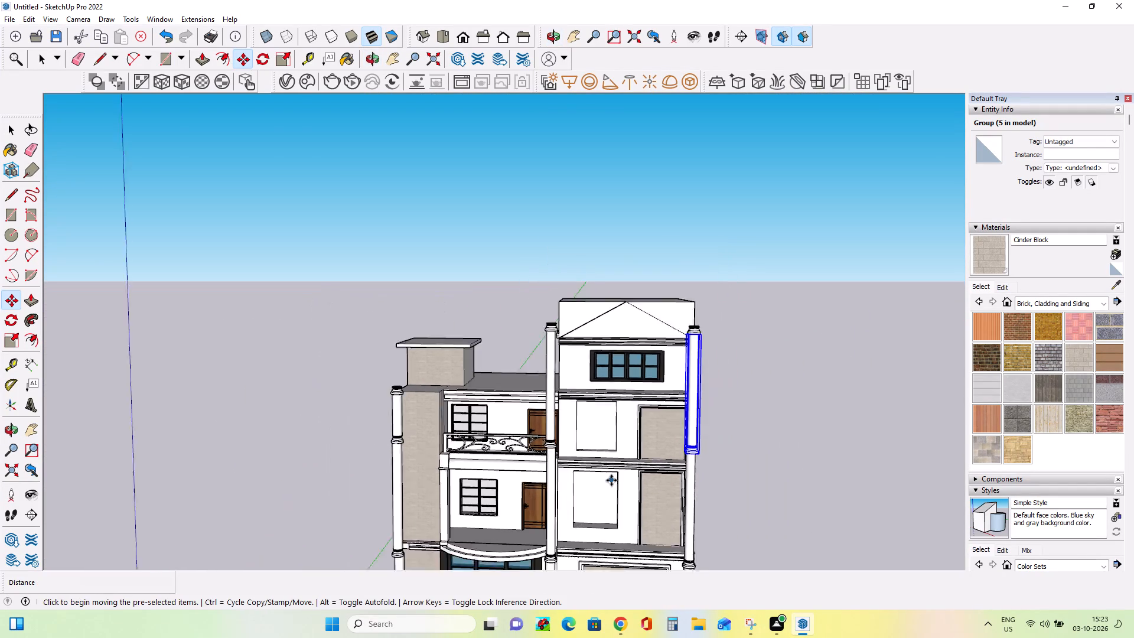
{"action": "scroll", "coordinate": [611, 480], "scroll_direction": "down", "scroll_amount": 4}
{"action": "middle_click_drag", "start_coordinate": [502, 505], "coordinate": [547, 530]}
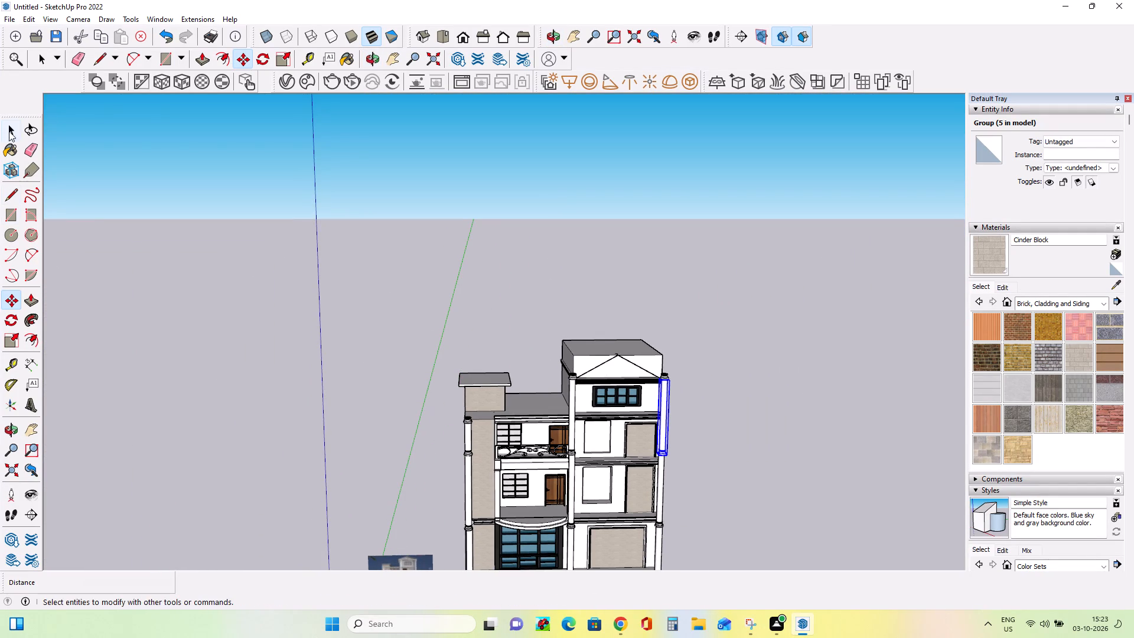
Examine the whole facade from roof to base alongside the reference photo.
{"action": "left_click", "coordinate": [14, 128]}
{"action": "left_click_drag", "start_coordinate": [340, 354], "coordinate": [280, 230]}
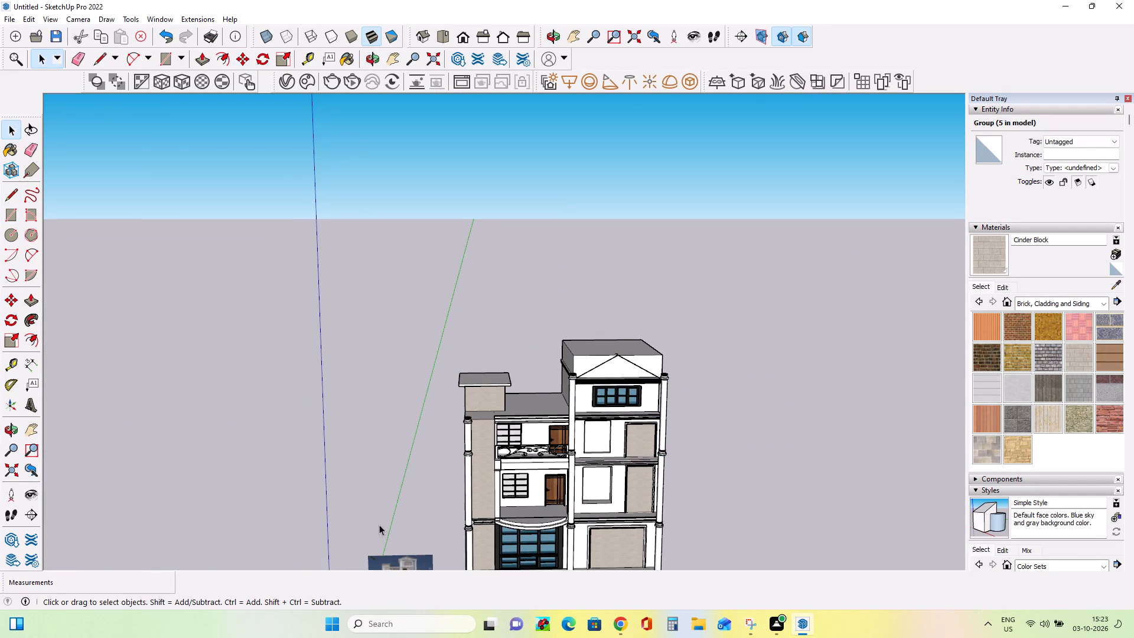
{"action": "left_click", "coordinate": [33, 431]}
{"action": "left_click_drag", "start_coordinate": [380, 444], "coordinate": [281, 310]}
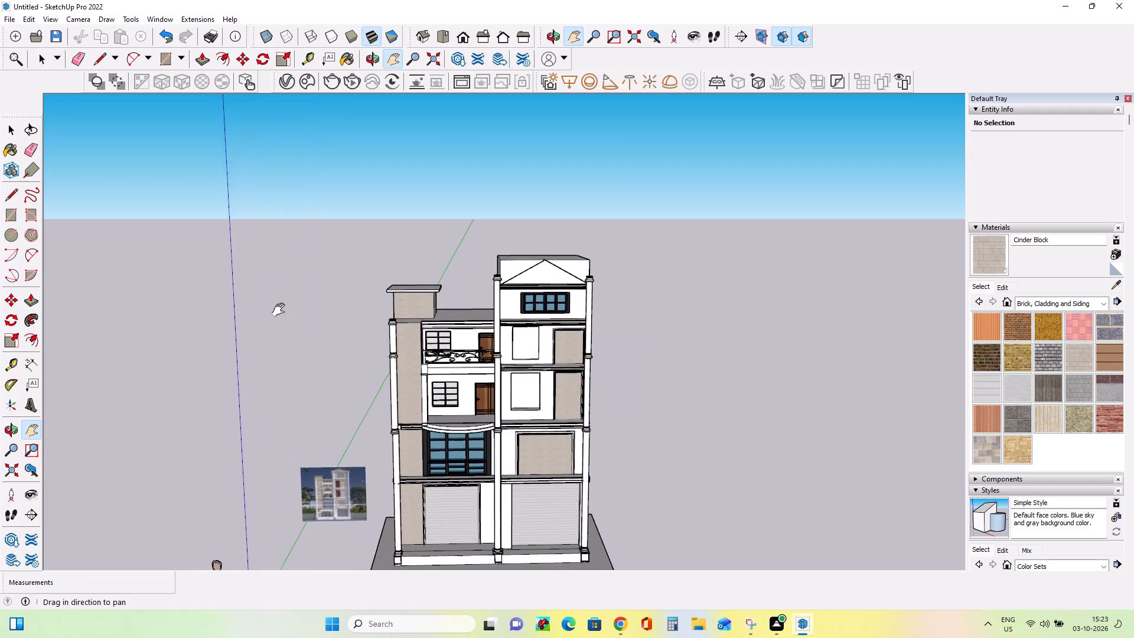
{"action": "left_click_drag", "start_coordinate": [281, 310], "coordinate": [281, 304]}
{"action": "scroll", "coordinate": [430, 408], "scroll_direction": "up", "scroll_amount": 3}
{"action": "middle_click_drag", "start_coordinate": [494, 487], "coordinate": [488, 440]}
{"action": "scroll", "coordinate": [463, 356], "scroll_direction": "up", "scroll_amount": 1}
{"action": "middle_click_drag", "start_coordinate": [464, 363], "coordinate": [472, 403]}
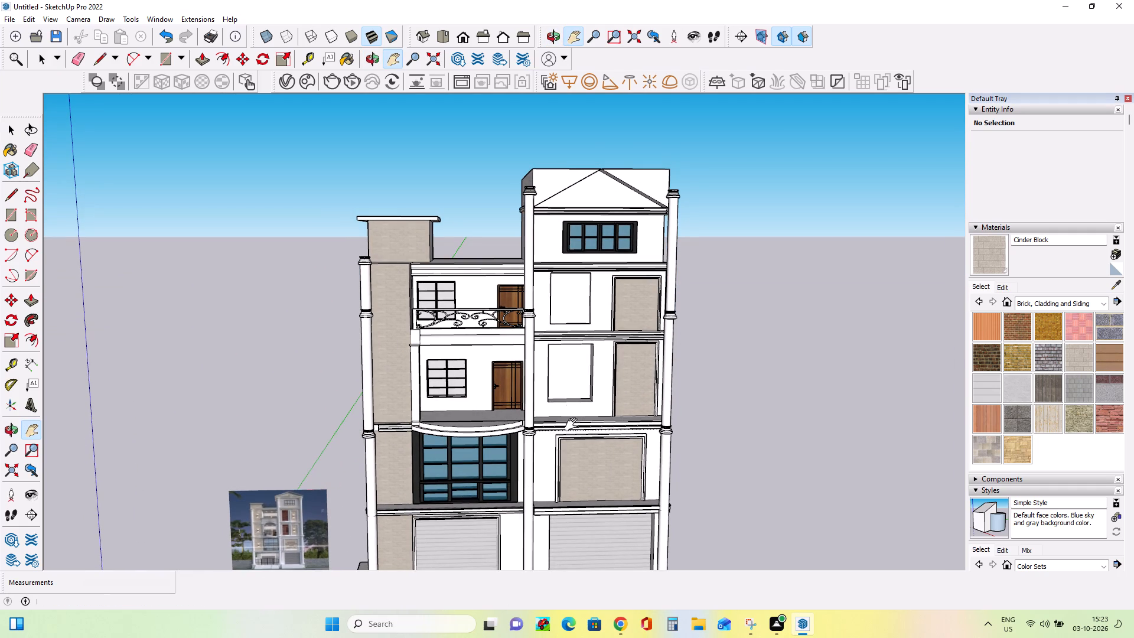
{"action": "left_click_drag", "start_coordinate": [538, 440], "coordinate": [527, 366]}
{"action": "middle_click_drag", "start_coordinate": [498, 360], "coordinate": [511, 395]}
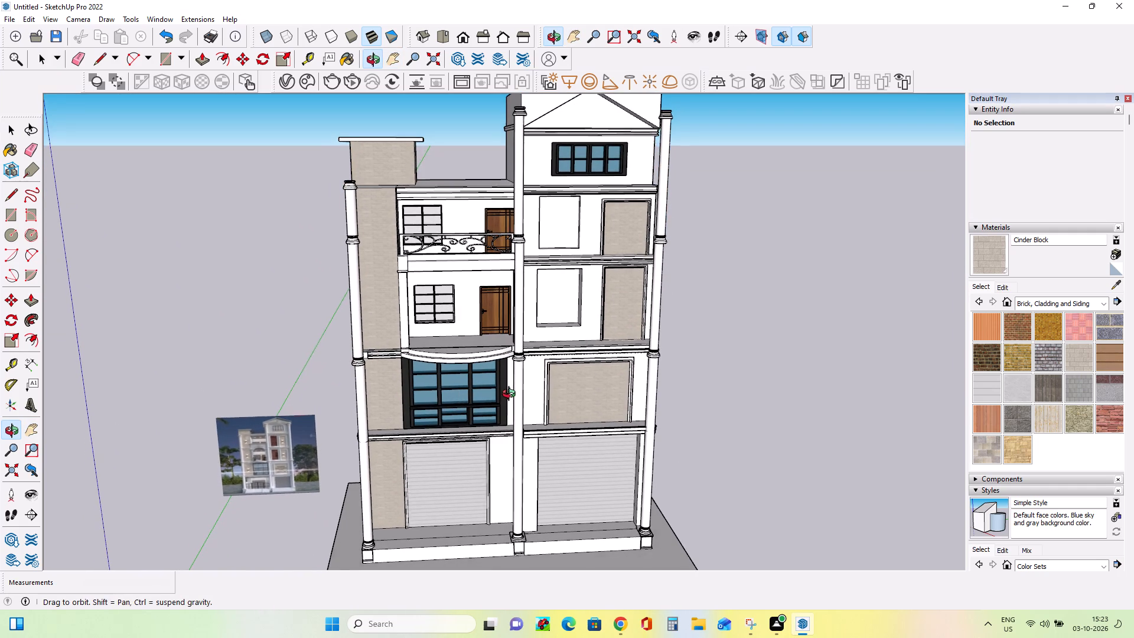
{"action": "middle_click_drag", "start_coordinate": [511, 395], "coordinate": [511, 396]}
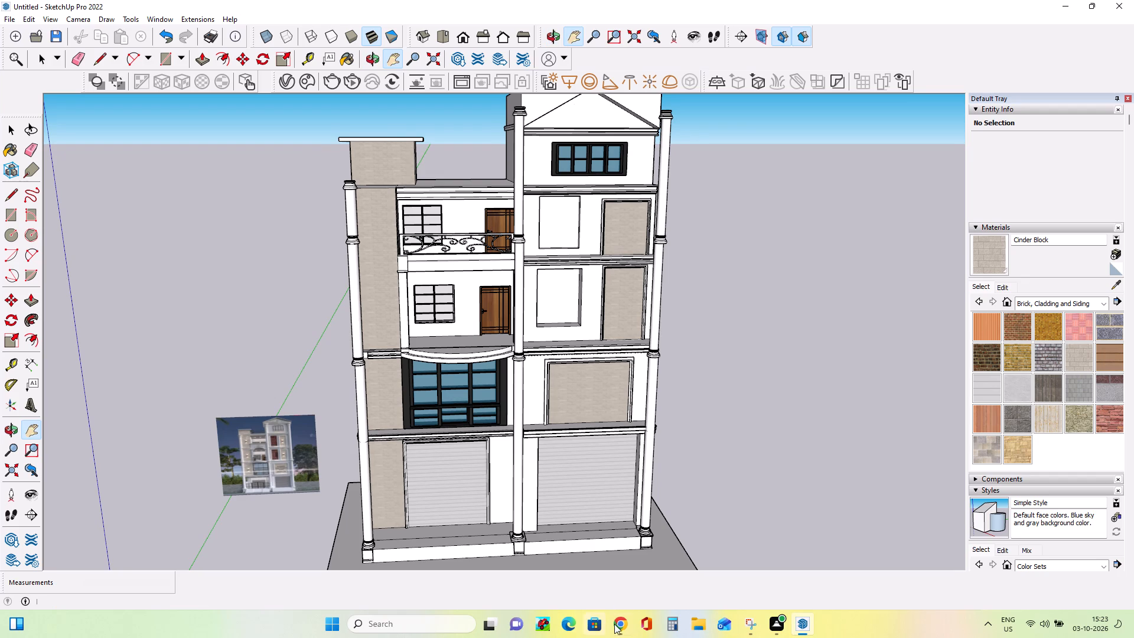
Switch to 3D Warehouse in Chrome and search the models for "gate metal".
{"action": "left_click", "coordinate": [621, 633]}
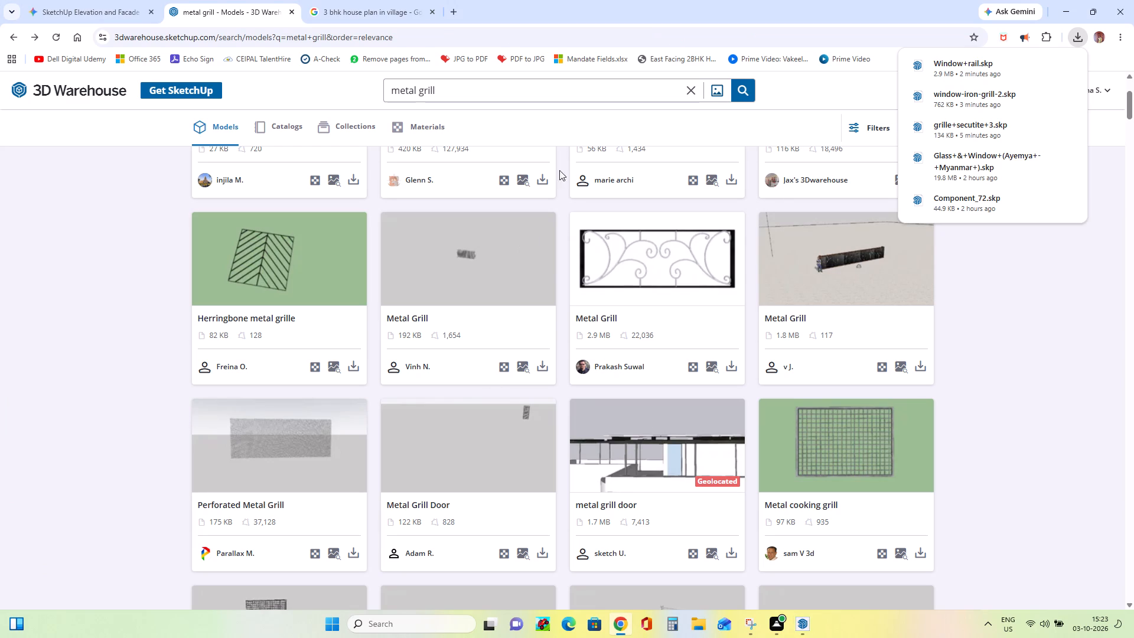
{"action": "left_click", "coordinate": [488, 87]}
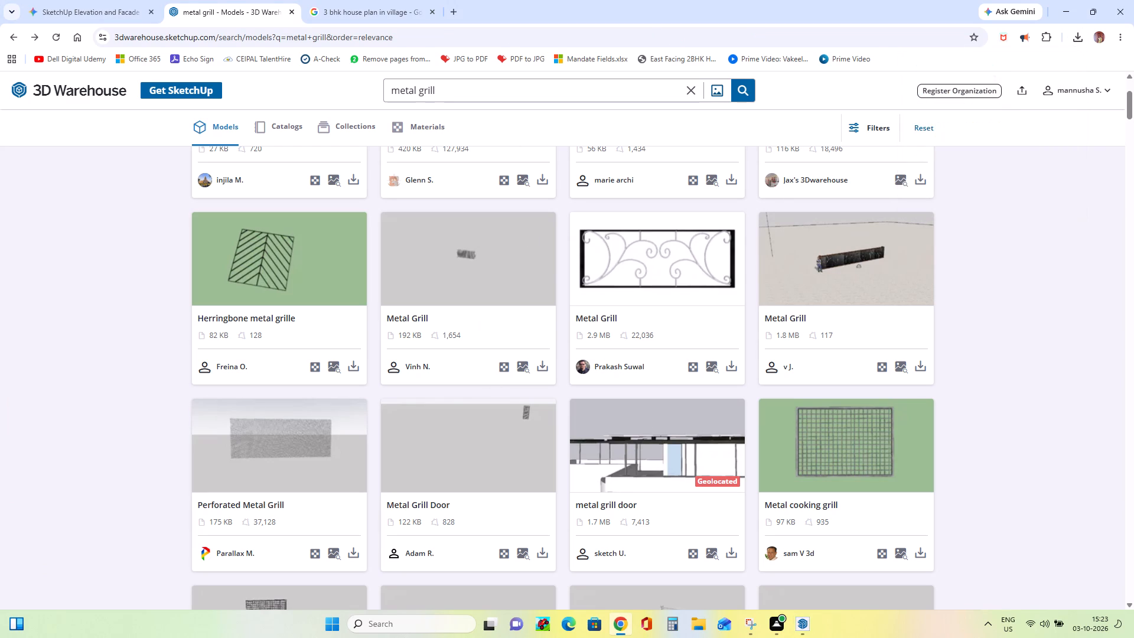
{"action": "key", "text": "BackSpace"}
{"action": "key", "text": "BackSpace"}
{"action": "key", "text": "BackSpace"}
{"action": "key", "text": "BackSpace"}
{"action": "key", "text": "BackSpace"}
{"action": "key", "text": "BackSpace"}
{"action": "key", "text": "BackSpace"}
{"action": "key", "text": "BackSpace"}
{"action": "key", "text": "BackSpace"}
{"action": "key", "text": "BackSpace"}
{"action": "key", "text": "BackSpace"}
{"action": "key", "text": "BackSpace"}
{"action": "key", "text": "BackSpace"}
{"action": "key", "text": "BackSpace"}
{"action": "key", "text": "BackSpace"}
{"action": "key", "text": "BackSpace"}
{"action": "key", "text": "BackSpace"}
{"action": "key", "text": "BackSpace"}
{"action": "key", "text": "BackSpace"}
{"action": "key", "text": "BackSpace"}
{"action": "key", "text": "g"}
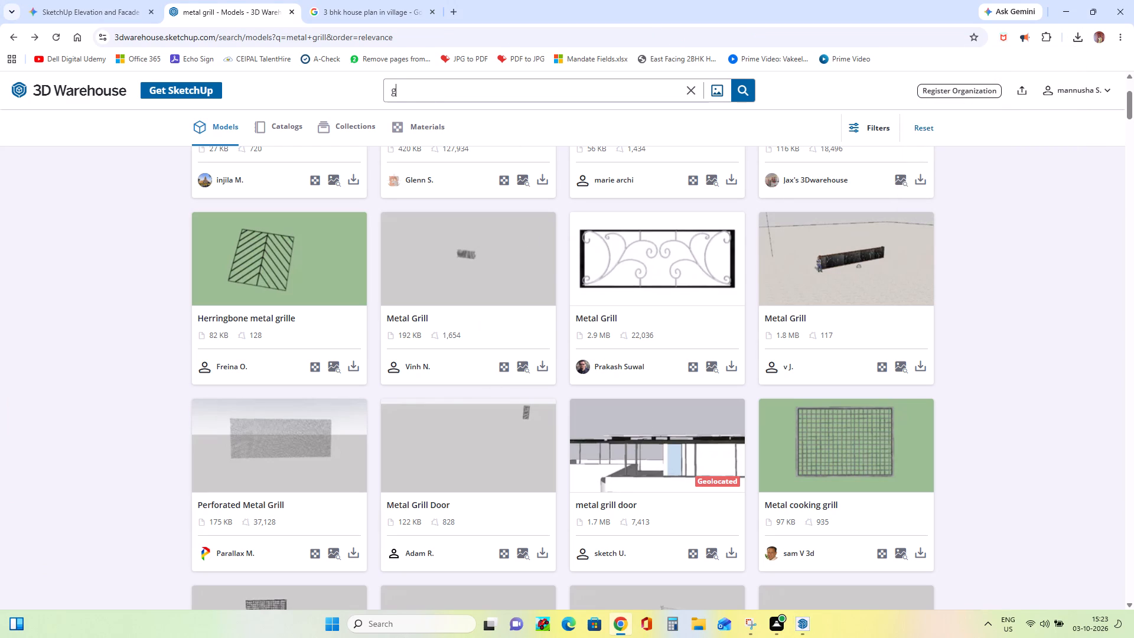
{"action": "type", "text": "ate"}
{"action": "key", "text": "space"}
{"action": "type", "text": "me"}
{"action": "type", "text": "tal"}
{"action": "key", "text": "Return"}
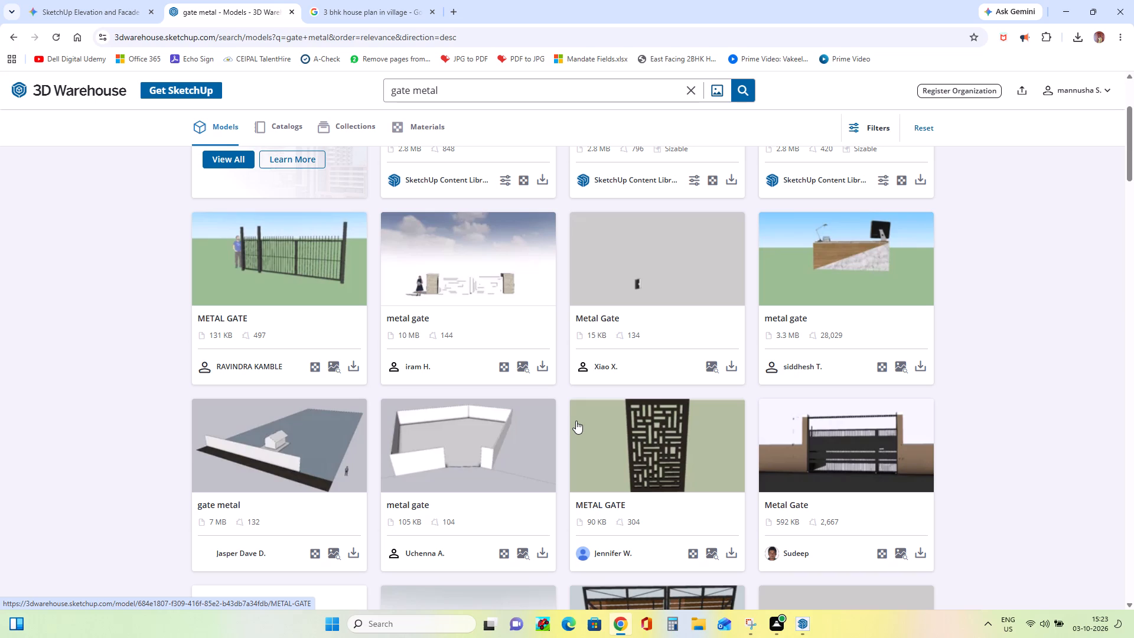
Find the Forged metal gate model among the results and download it as a SketchUp file.
{"action": "scroll", "coordinate": [576, 421], "scroll_direction": "down", "scroll_amount": 3}
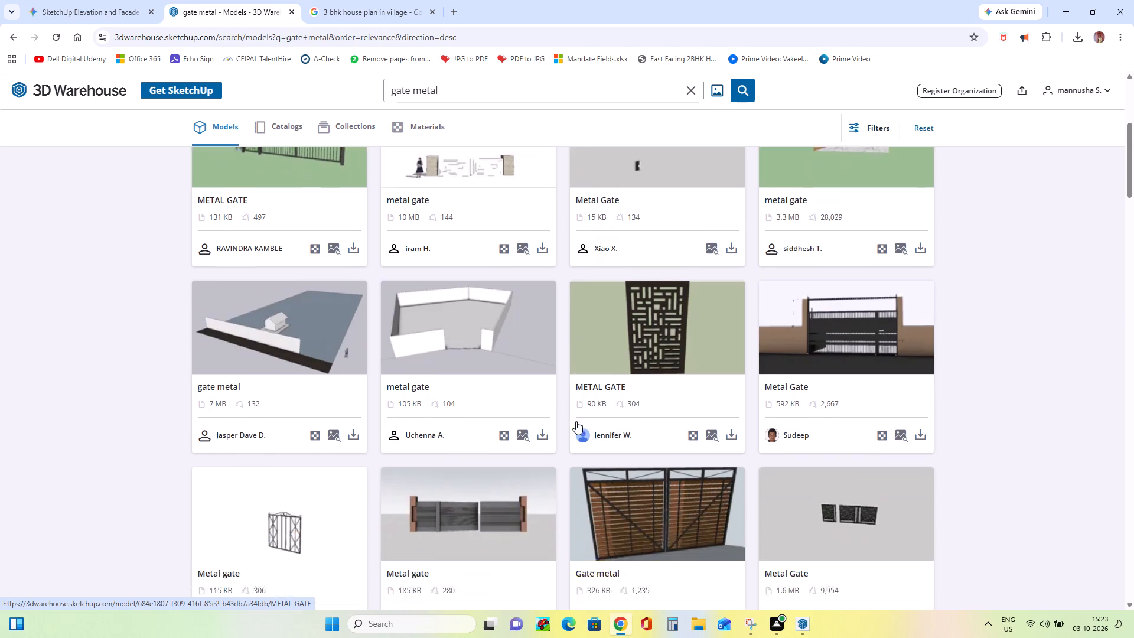
{"action": "scroll", "coordinate": [575, 424], "scroll_direction": "down", "scroll_amount": 3}
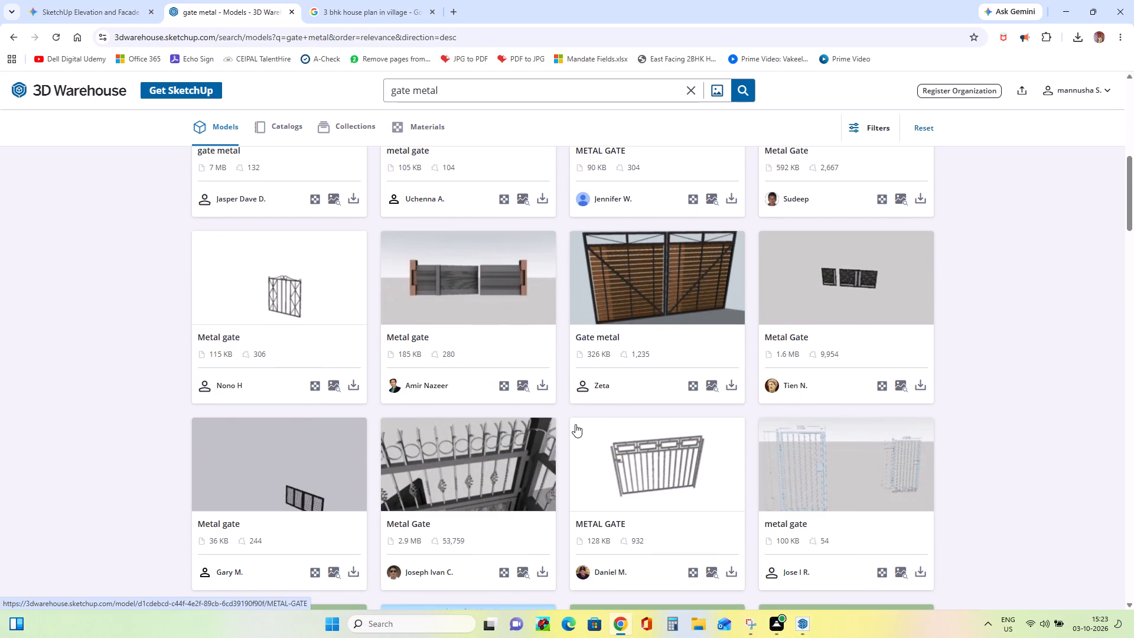
{"action": "scroll", "coordinate": [575, 424], "scroll_direction": "down", "scroll_amount": 1}
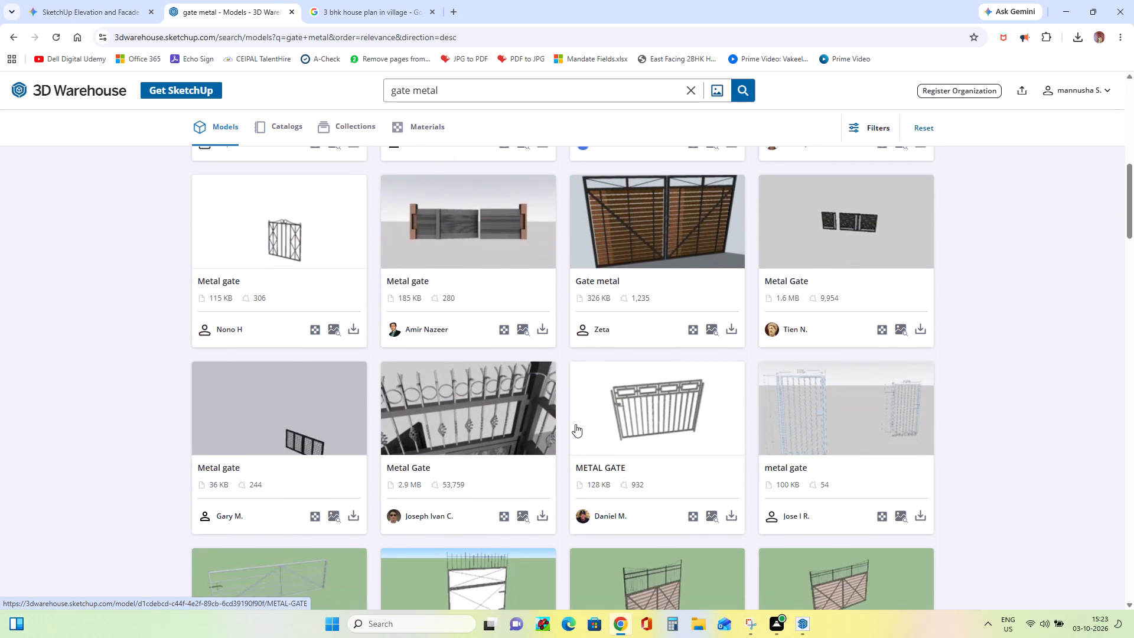
{"action": "scroll", "coordinate": [575, 424], "scroll_direction": "down", "scroll_amount": 9}
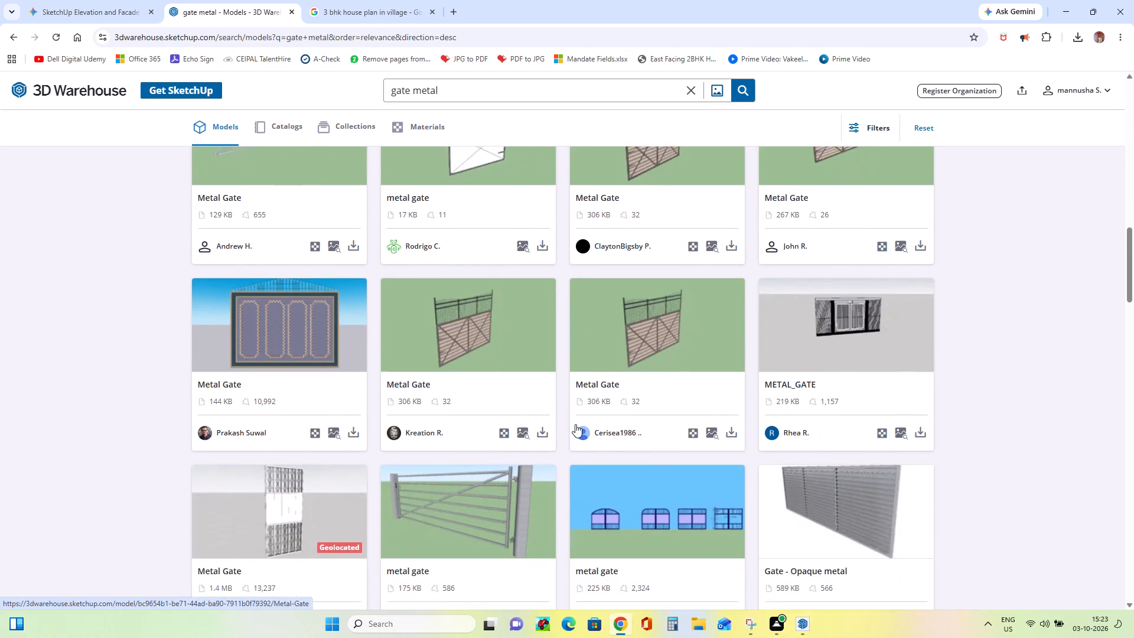
{"action": "scroll", "coordinate": [575, 424], "scroll_direction": "down", "scroll_amount": 4}
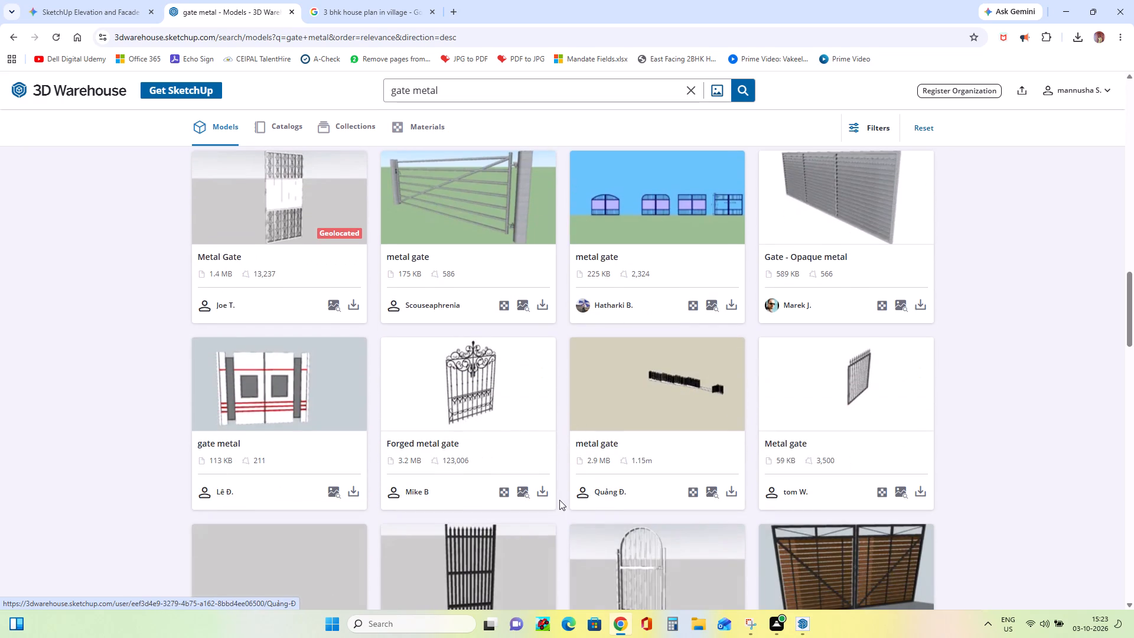
{"action": "left_click", "coordinate": [543, 491]}
{"action": "double_click", "coordinate": [559, 516]}
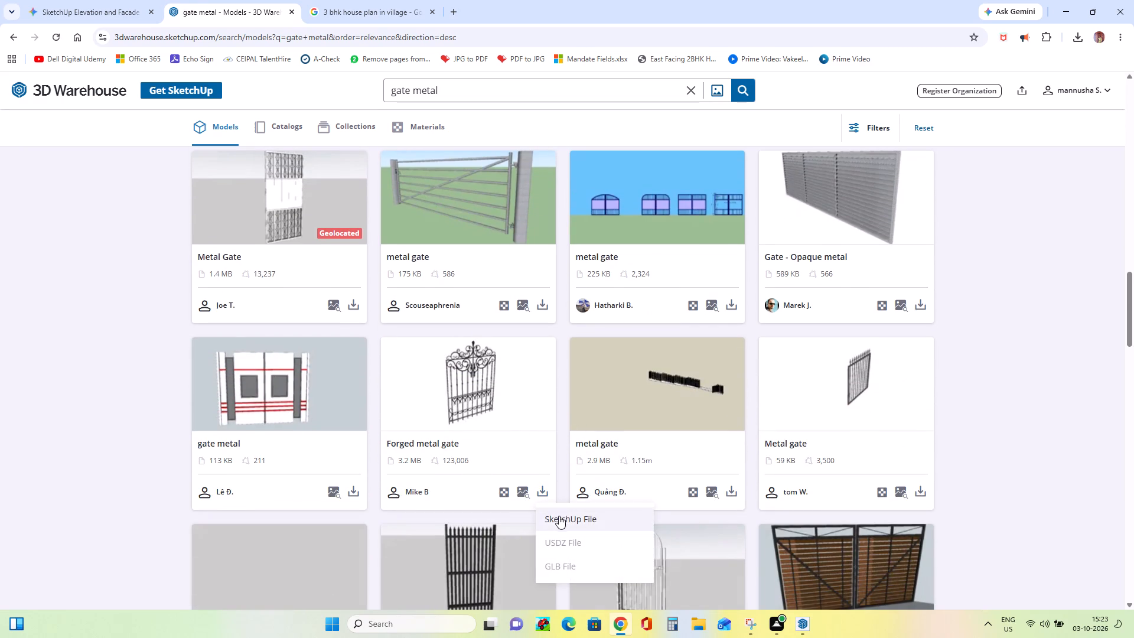
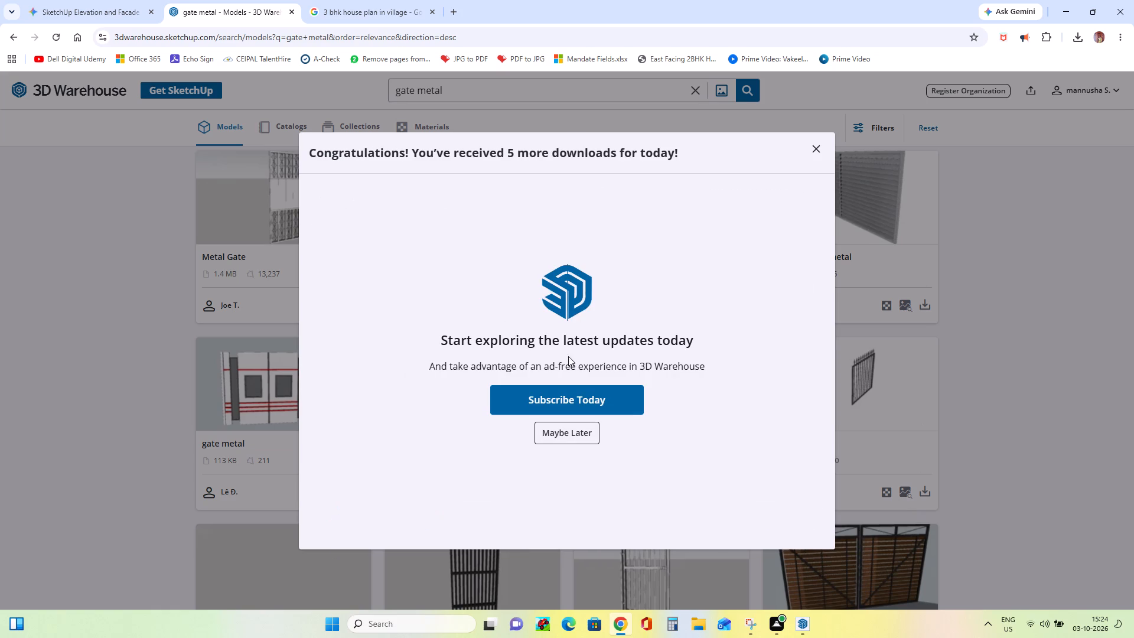
Dismiss the subscription offer and download the "Forged metal gate" model as a SketchUp file.
{"action": "left_click", "coordinate": [814, 151]}
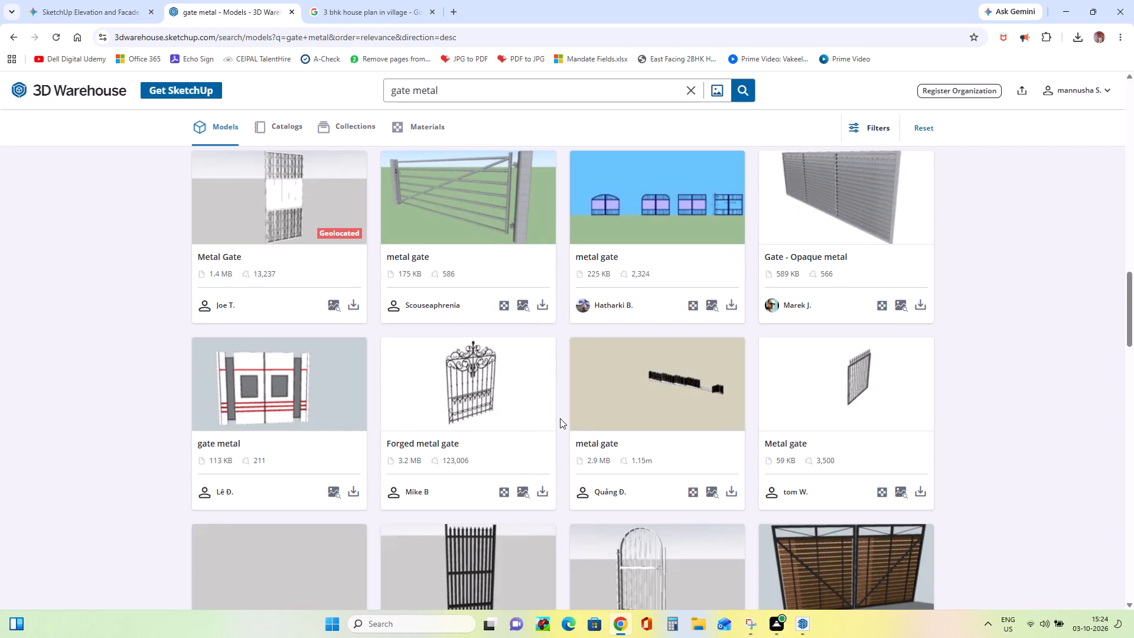
{"action": "left_click", "coordinate": [543, 490]}
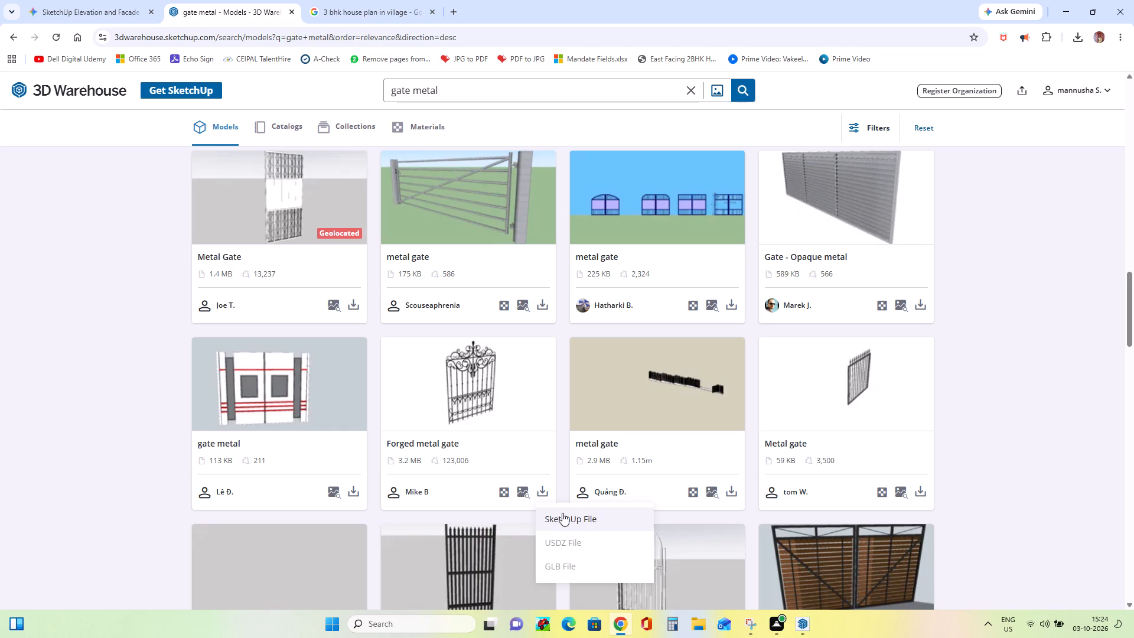
{"action": "left_click", "coordinate": [561, 516]}
Browse further down the "gate metal" results, inspect the Metal Garden Gate model's page and return to the results.
{"action": "scroll", "coordinate": [712, 480], "scroll_direction": "down", "scroll_amount": 7}
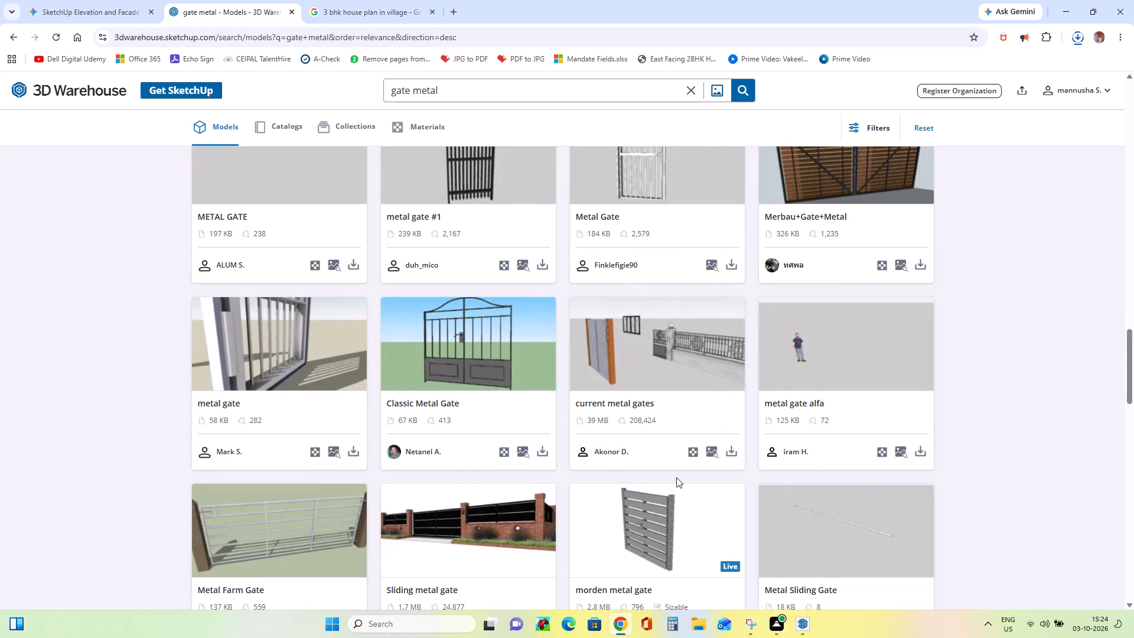
{"action": "scroll", "coordinate": [676, 477], "scroll_direction": "down", "scroll_amount": 5}
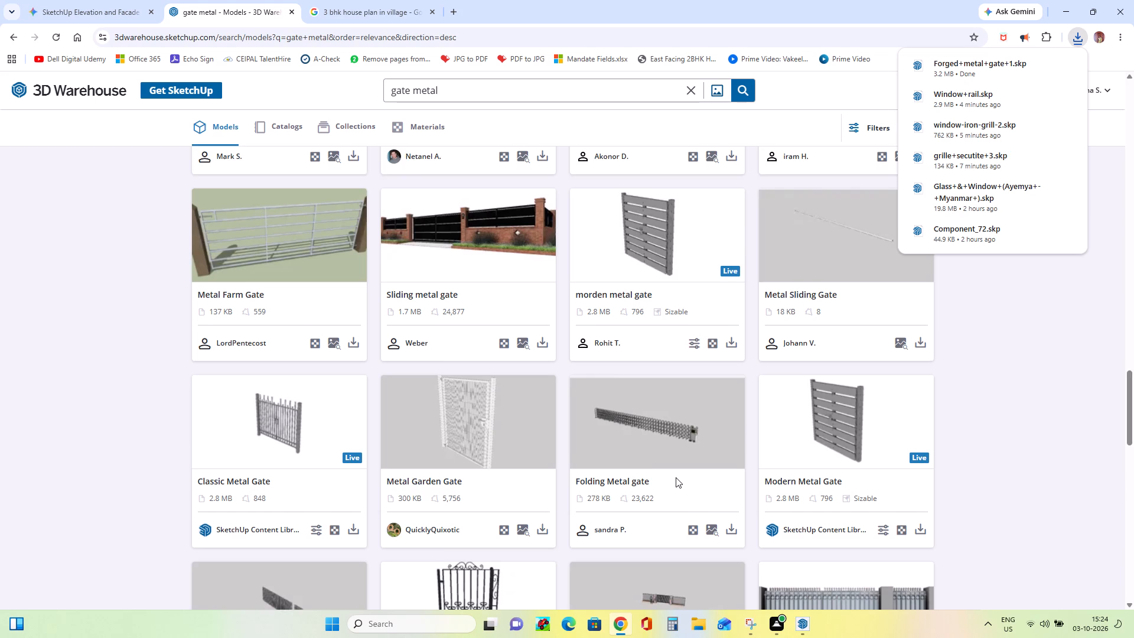
{"action": "scroll", "coordinate": [676, 477], "scroll_direction": "down", "scroll_amount": 2}
{"action": "left_click", "coordinate": [453, 291]}
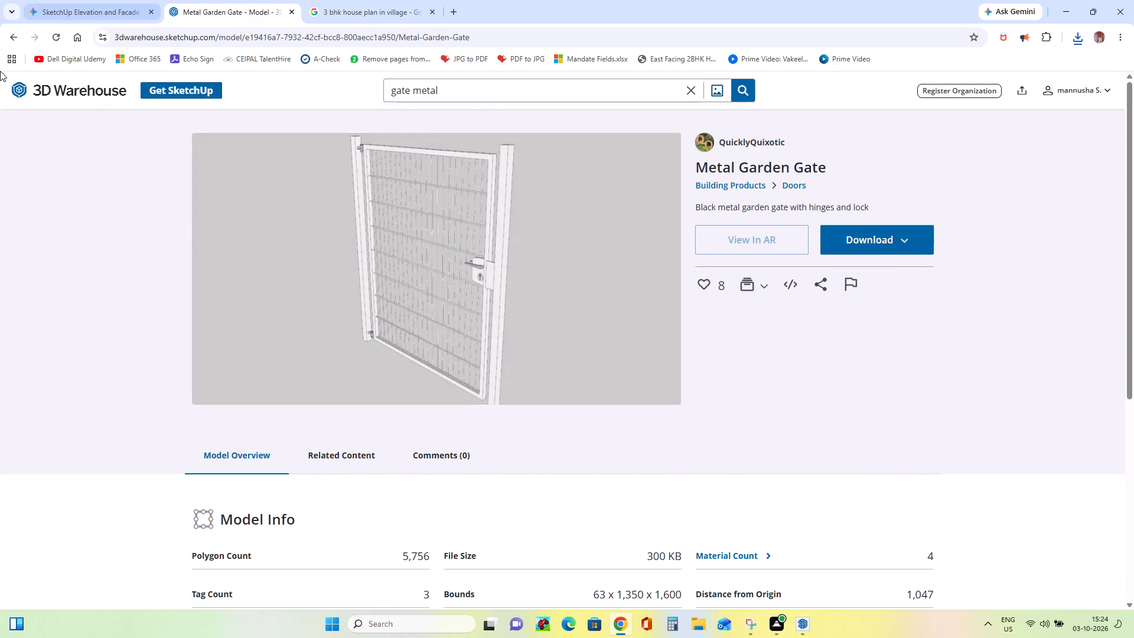
{"action": "left_click", "coordinate": [9, 41]}
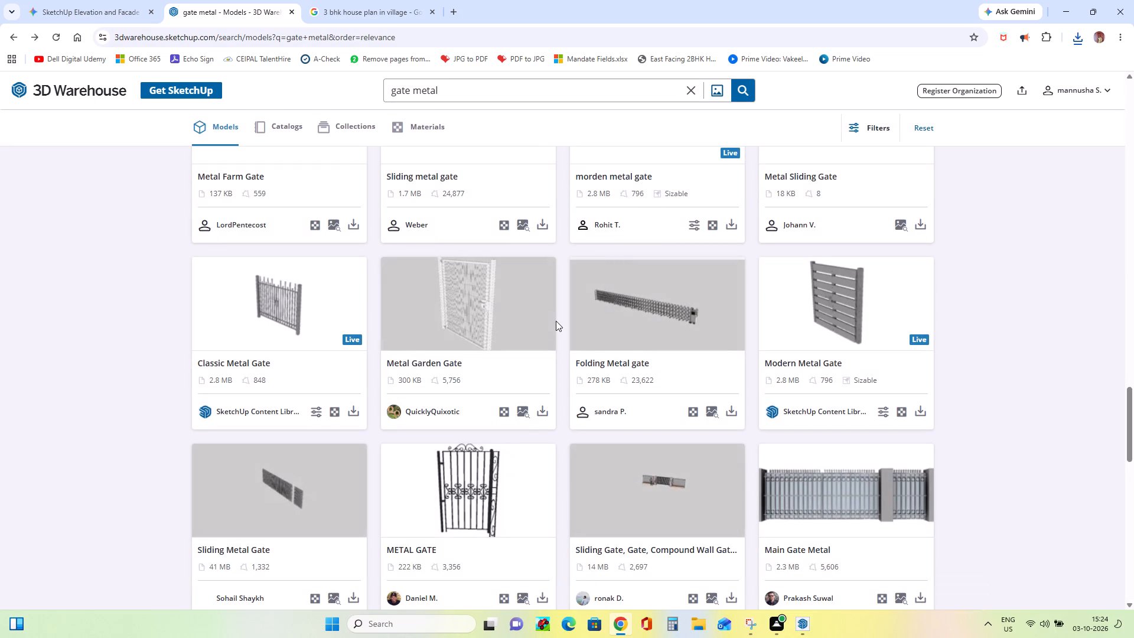
Look through the remaining loaded "gate metal" results, from Metal Garden Gate to the end of the list.
{"action": "scroll", "coordinate": [556, 321], "scroll_direction": "down", "scroll_amount": 3}
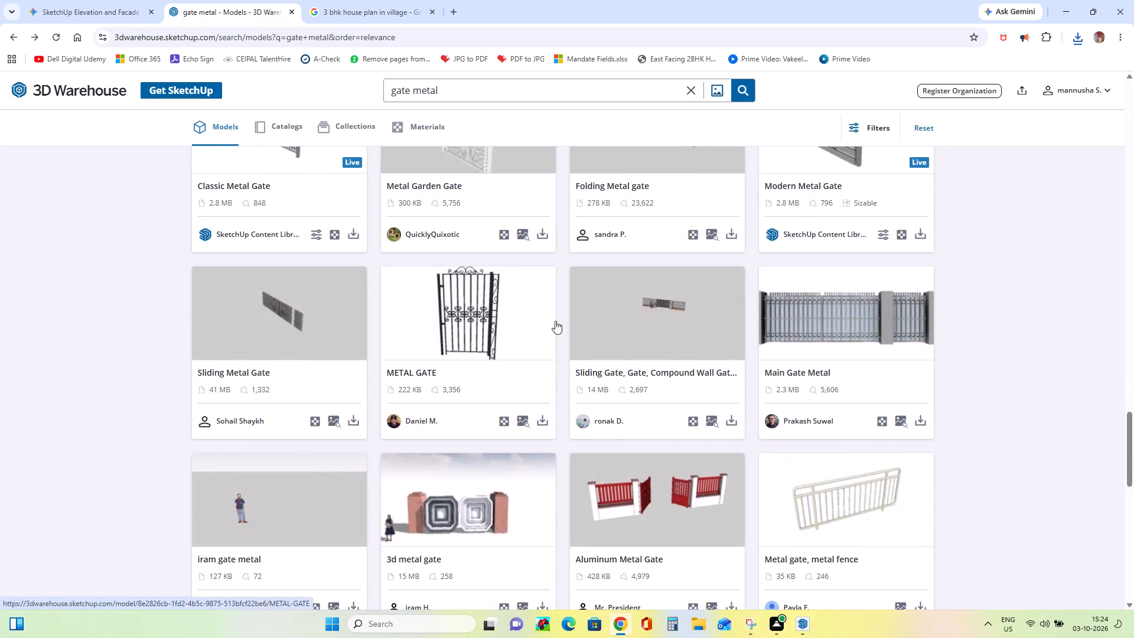
{"action": "scroll", "coordinate": [555, 321], "scroll_direction": "down", "scroll_amount": 5}
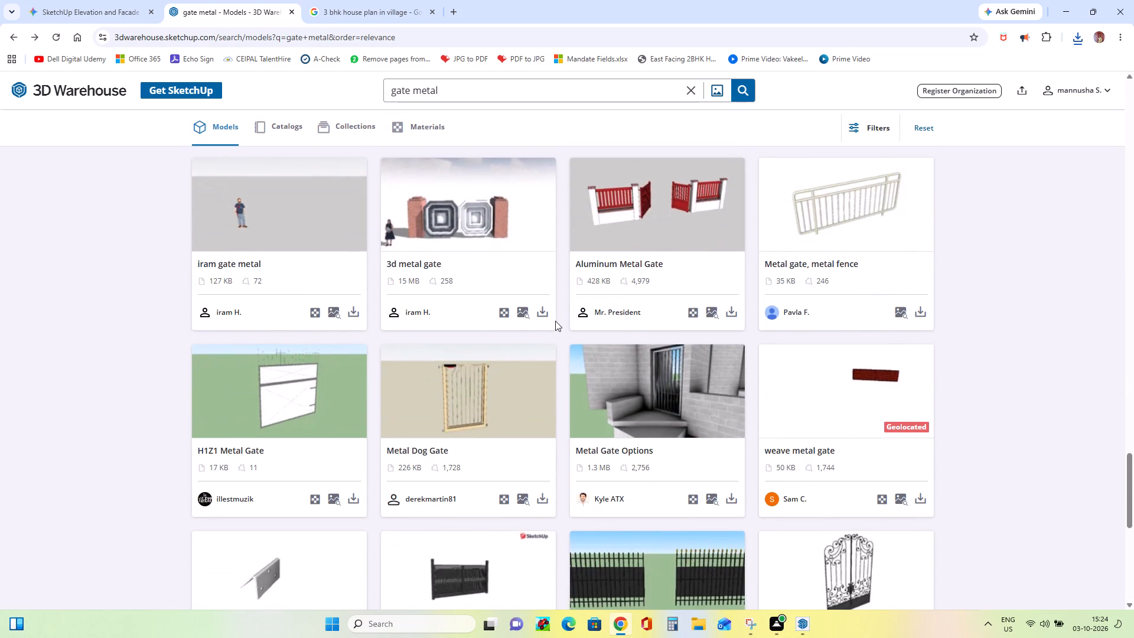
{"action": "scroll", "coordinate": [555, 321], "scroll_direction": "down", "scroll_amount": 5}
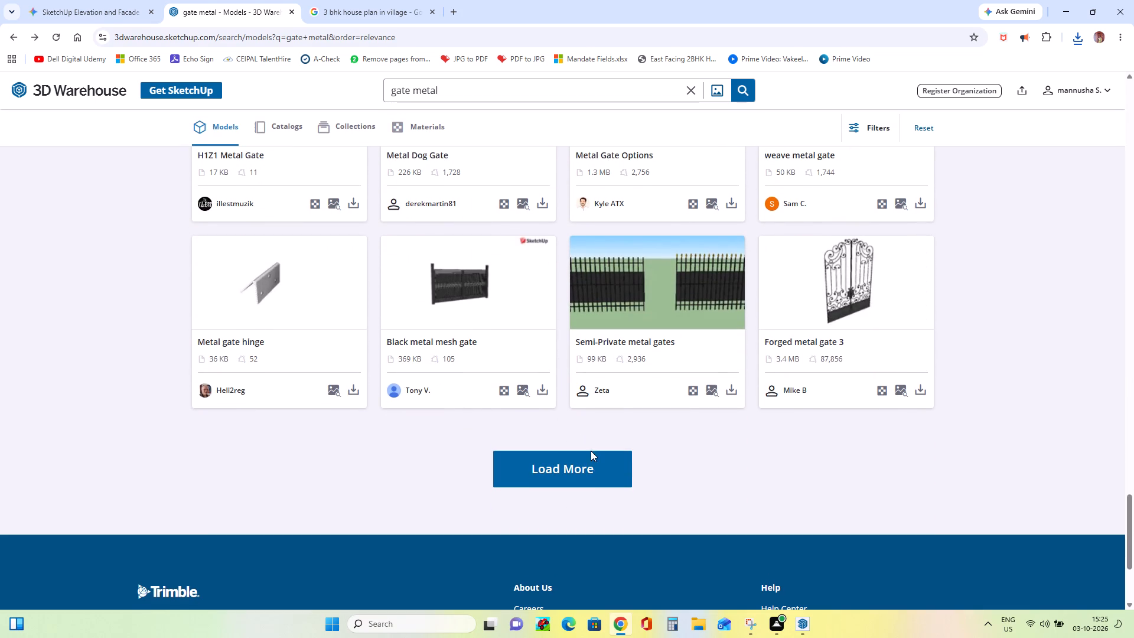
Load another batch of "gate metal" results and look through its gate designs to the end of the list.
{"action": "left_click", "coordinate": [593, 457]}
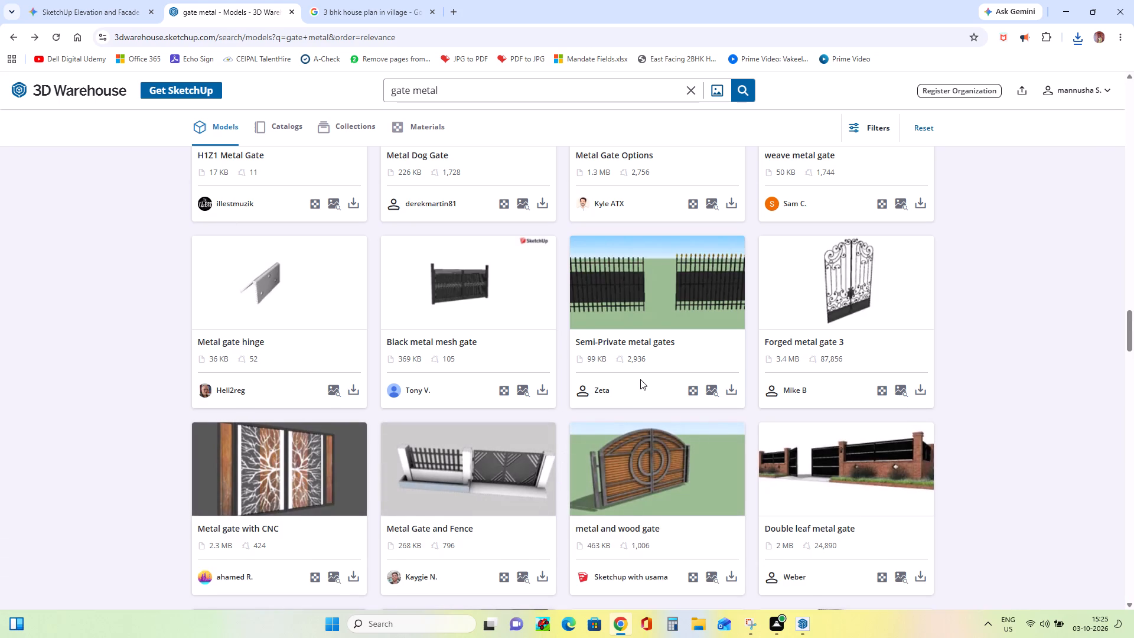
{"action": "scroll", "coordinate": [640, 379], "scroll_direction": "down", "scroll_amount": 3}
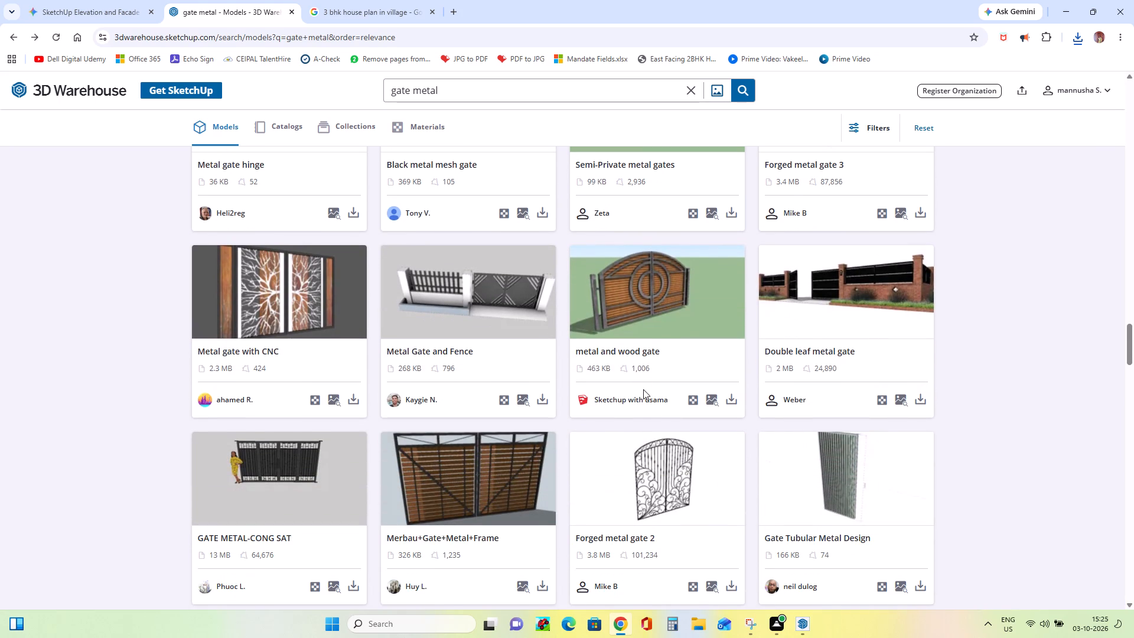
{"action": "scroll", "coordinate": [643, 389], "scroll_direction": "down", "scroll_amount": 4}
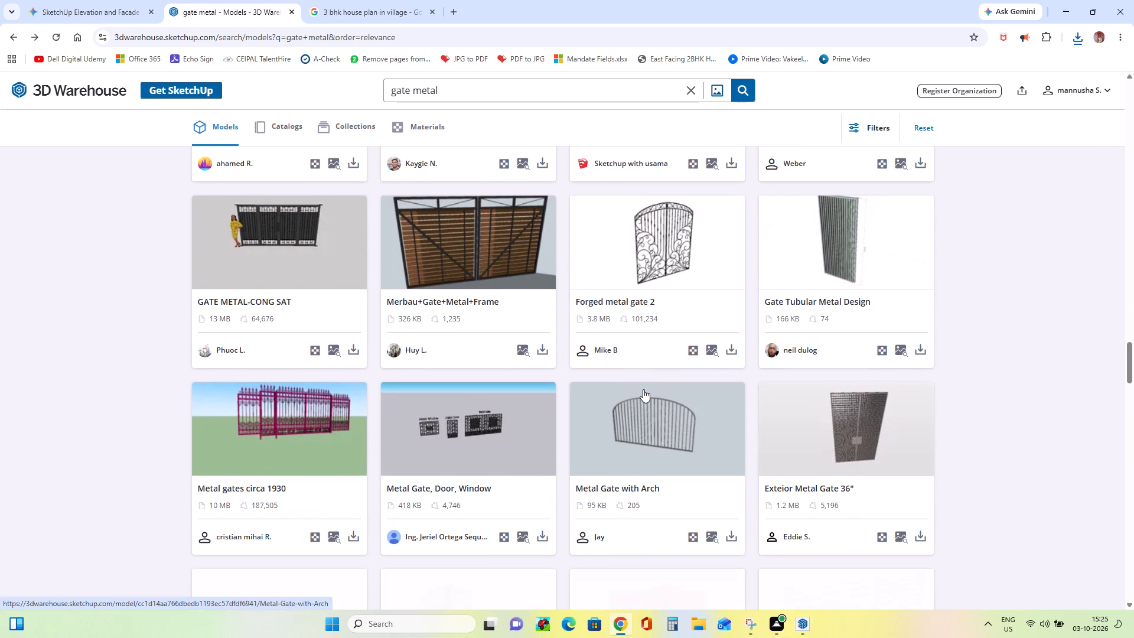
{"action": "scroll", "coordinate": [643, 389], "scroll_direction": "down", "scroll_amount": 3}
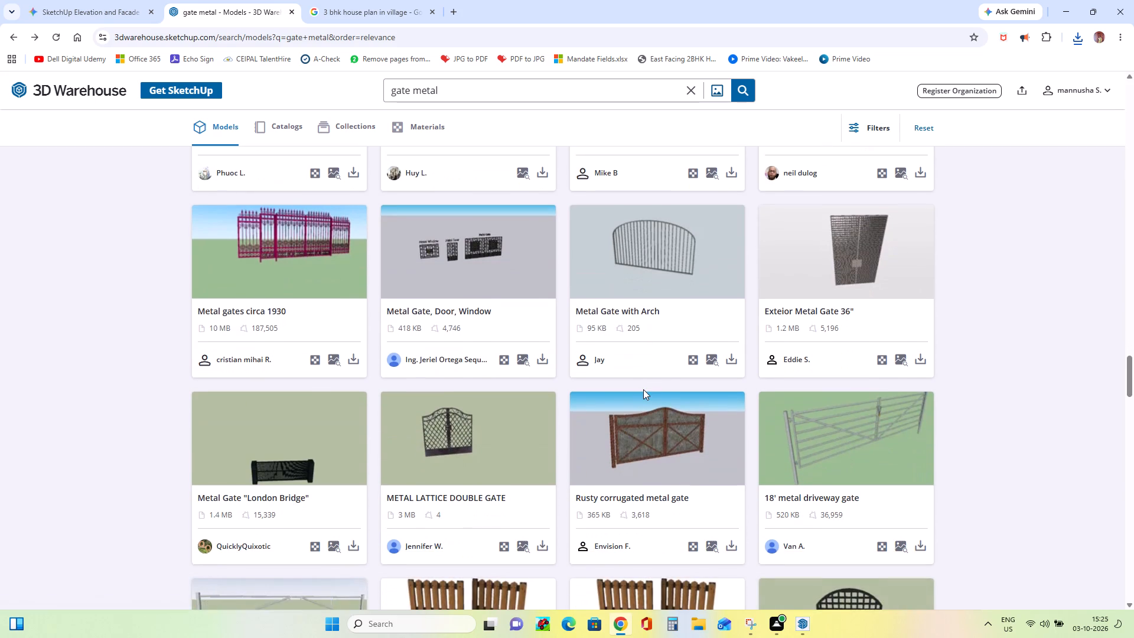
{"action": "scroll", "coordinate": [643, 389], "scroll_direction": "down", "scroll_amount": 2}
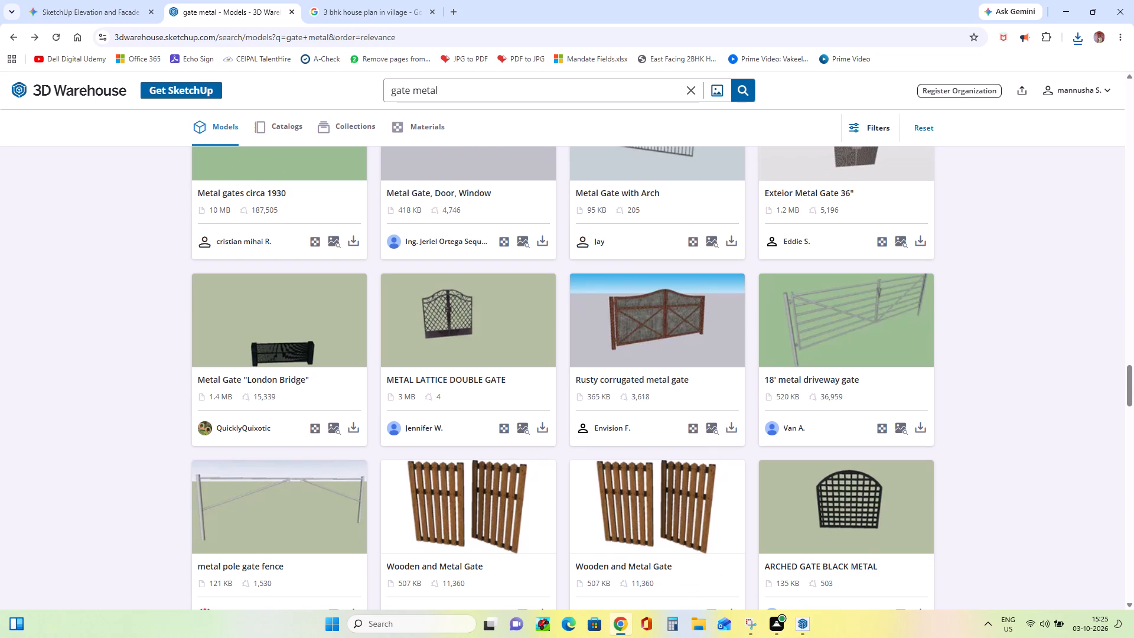
{"action": "scroll", "coordinate": [667, 386], "scroll_direction": "down", "scroll_amount": 4}
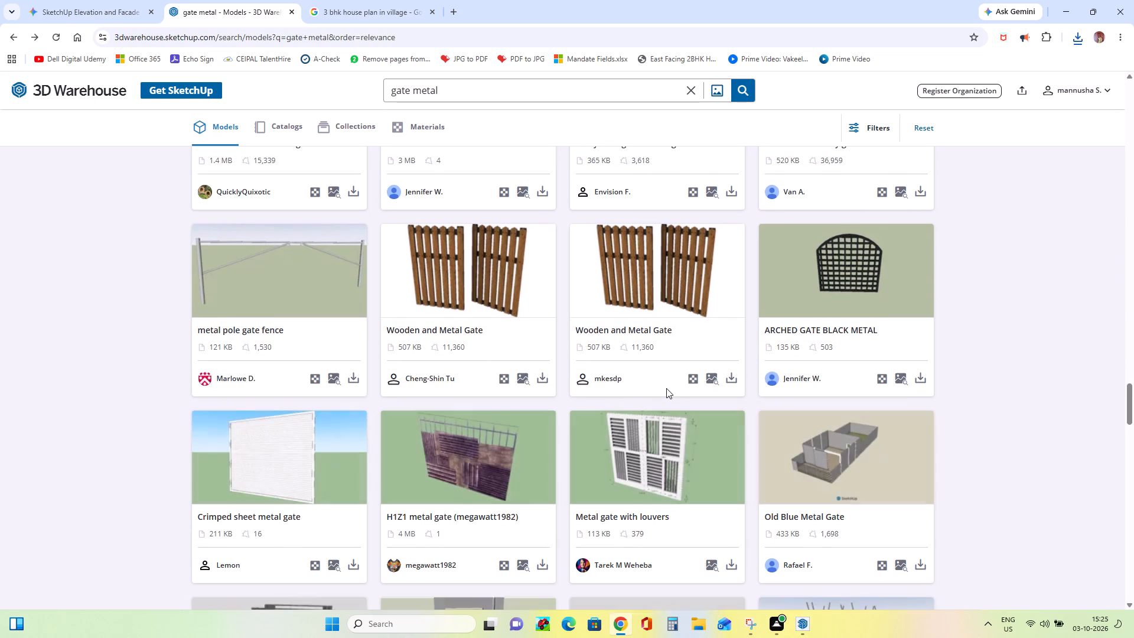
{"action": "scroll", "coordinate": [666, 388], "scroll_direction": "down", "scroll_amount": 5}
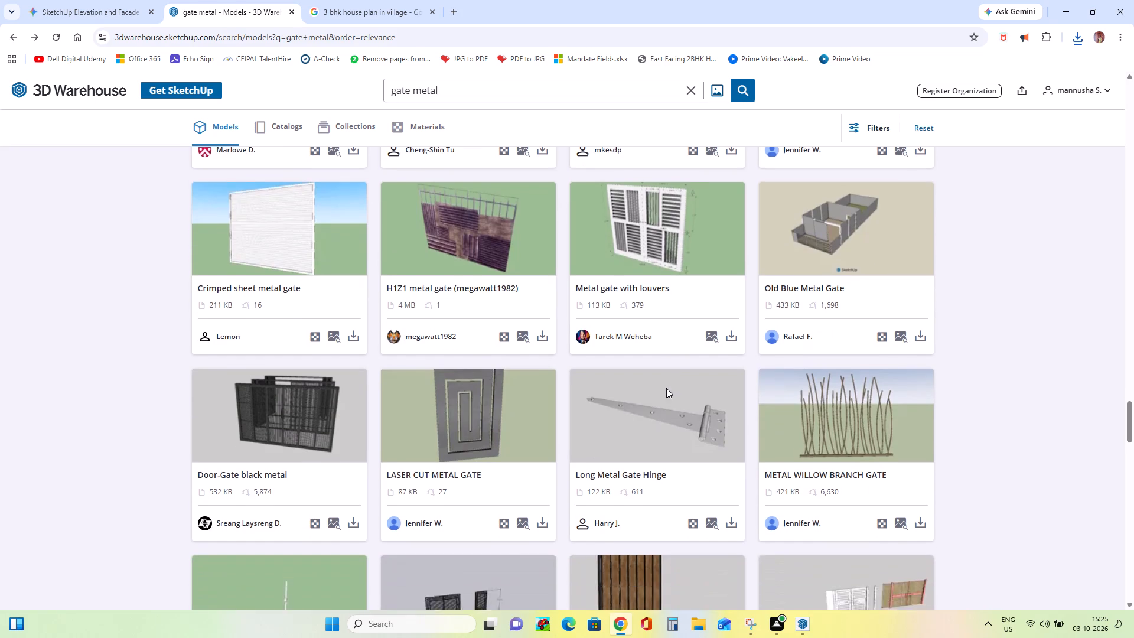
{"action": "scroll", "coordinate": [666, 388], "scroll_direction": "down", "scroll_amount": 5}
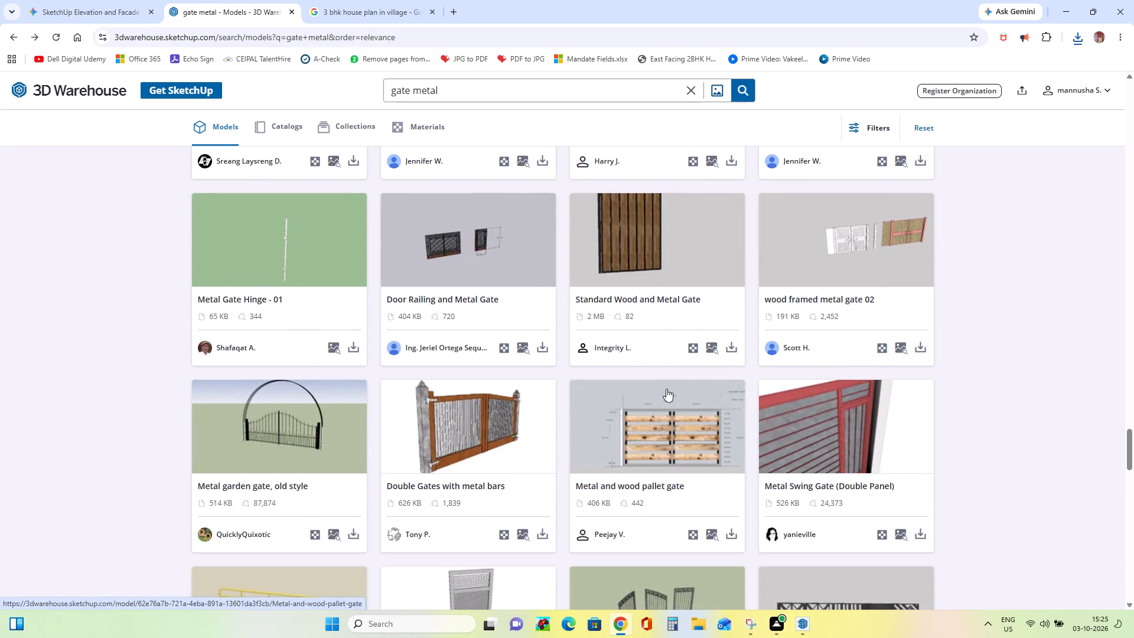
{"action": "scroll", "coordinate": [666, 389], "scroll_direction": "down", "scroll_amount": 7}
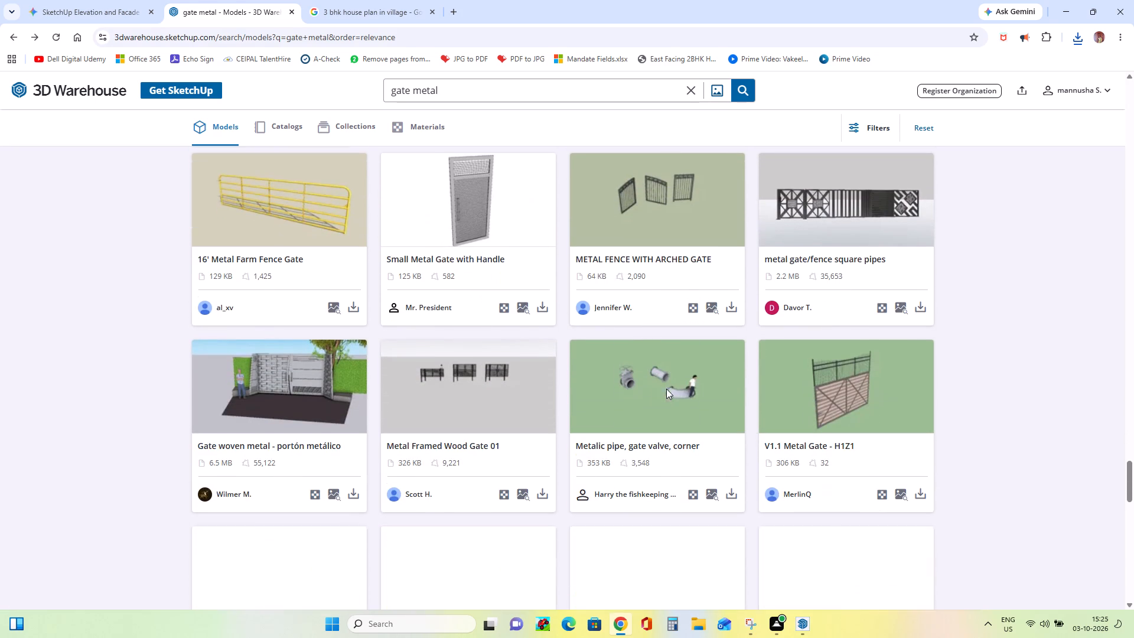
{"action": "scroll", "coordinate": [666, 389], "scroll_direction": "down", "scroll_amount": 3}
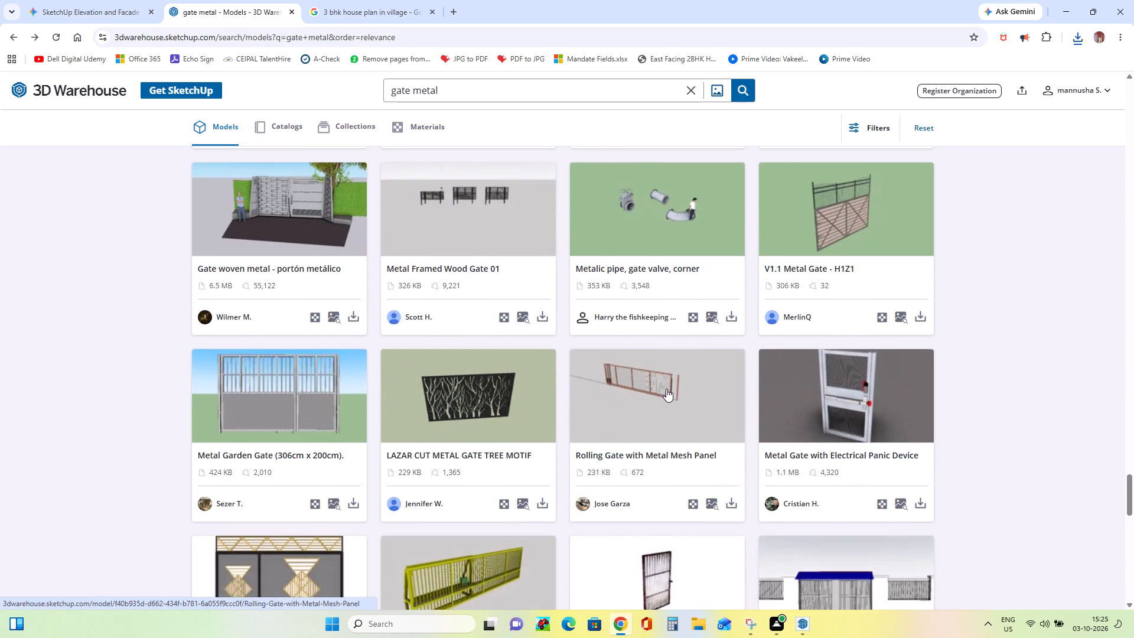
{"action": "scroll", "coordinate": [666, 390], "scroll_direction": "down", "scroll_amount": 7}
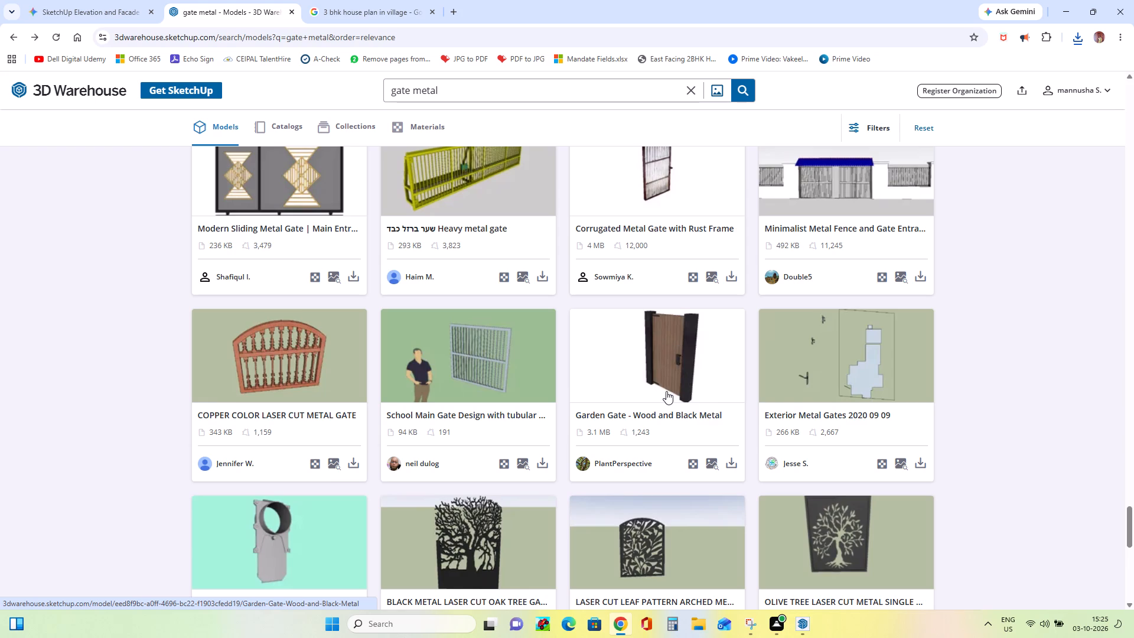
{"action": "scroll", "coordinate": [666, 391], "scroll_direction": "down", "scroll_amount": 6}
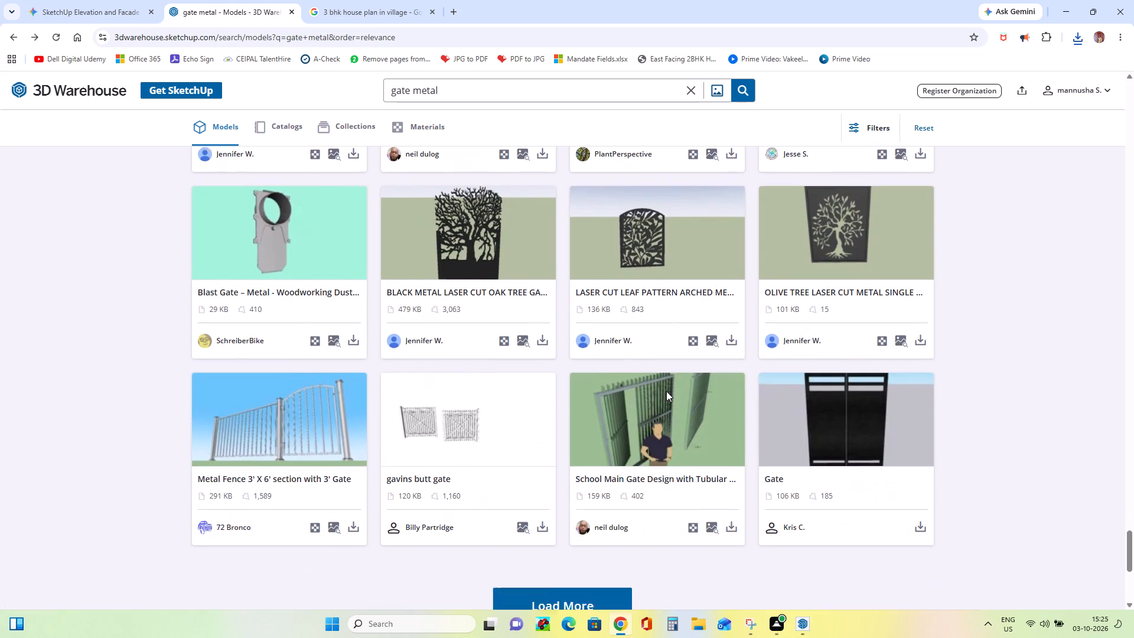
{"action": "scroll", "coordinate": [666, 392], "scroll_direction": "down", "scroll_amount": 3}
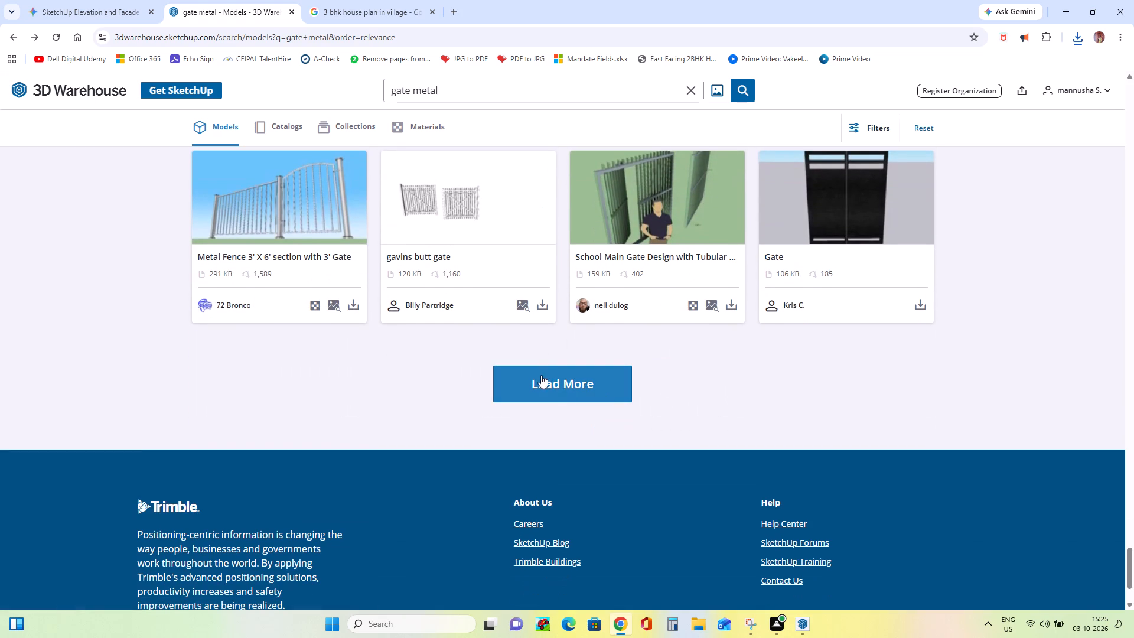
Load a further batch of results, browse its gates, inspect the Gate Door model's page and return to the results.
{"action": "left_click", "coordinate": [556, 385]}
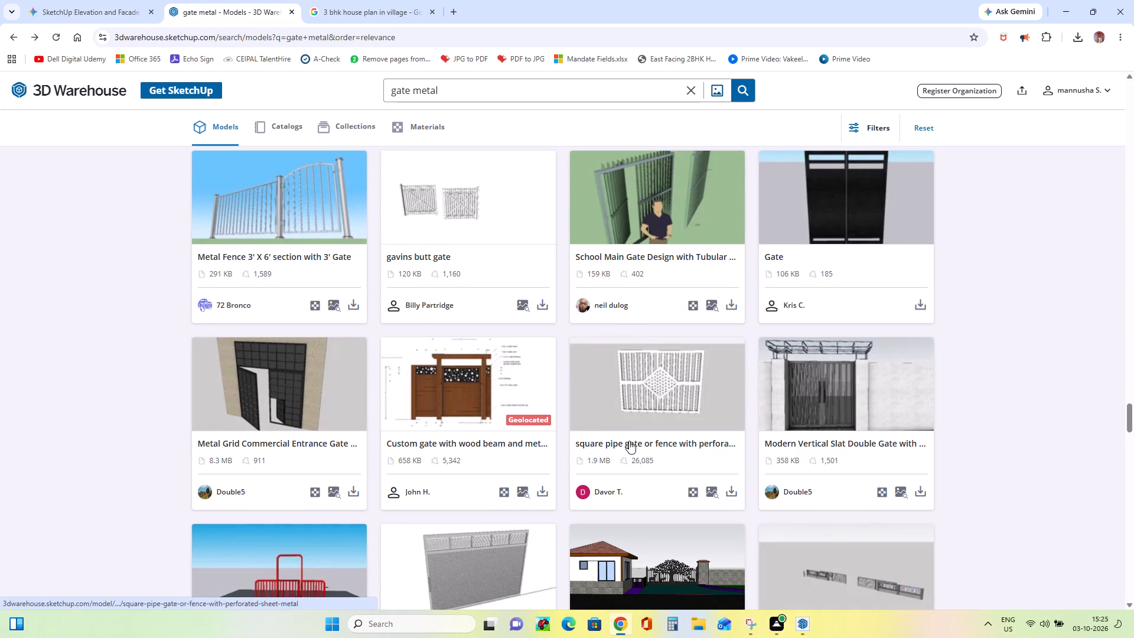
{"action": "scroll", "coordinate": [629, 441], "scroll_direction": "down", "scroll_amount": 7}
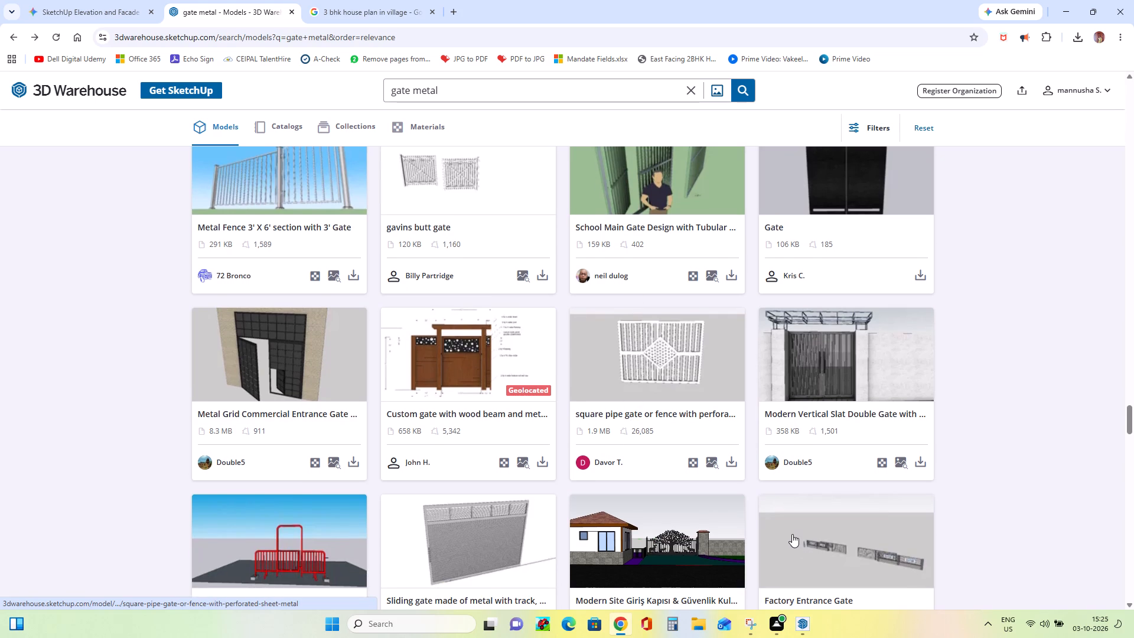
{"action": "scroll", "coordinate": [792, 534], "scroll_direction": "down", "scroll_amount": 3}
{"action": "scroll", "coordinate": [787, 532], "scroll_direction": "up", "scroll_amount": 2}
{"action": "scroll", "coordinate": [787, 532], "scroll_direction": "down", "scroll_amount": 4}
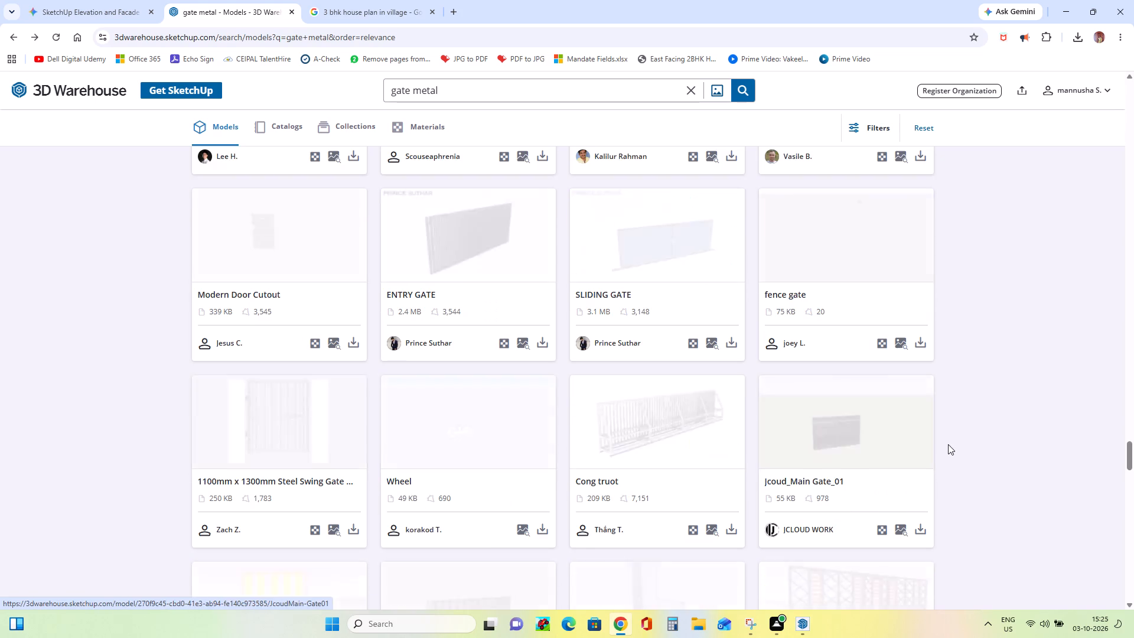
{"action": "scroll", "coordinate": [948, 444], "scroll_direction": "down", "scroll_amount": 2}
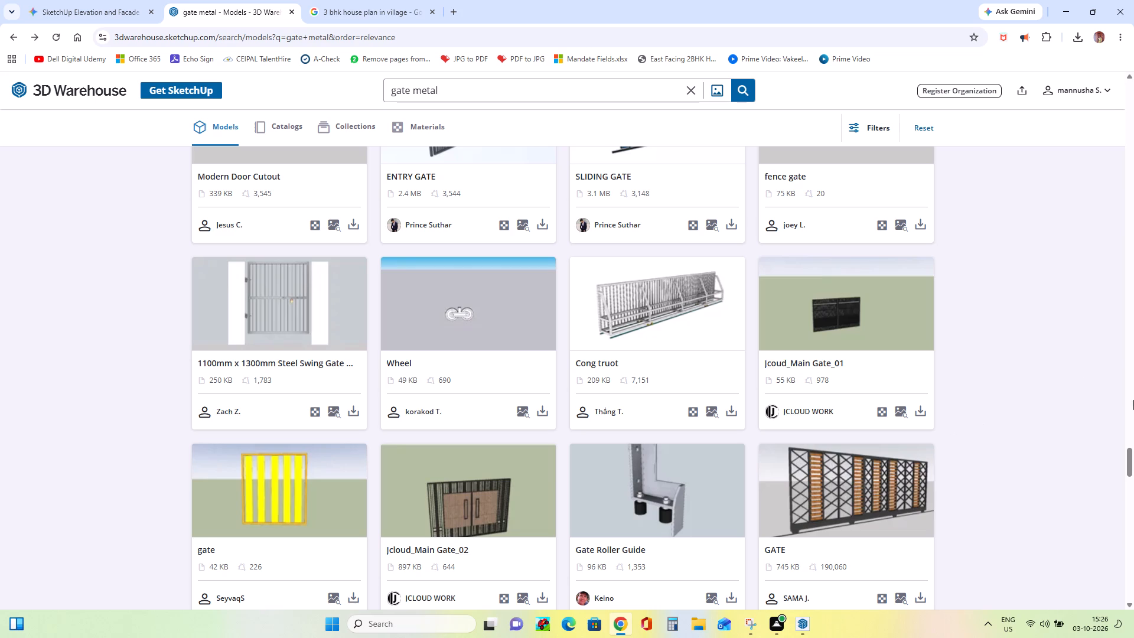
{"action": "scroll", "coordinate": [607, 464], "scroll_direction": "down", "scroll_amount": 5}
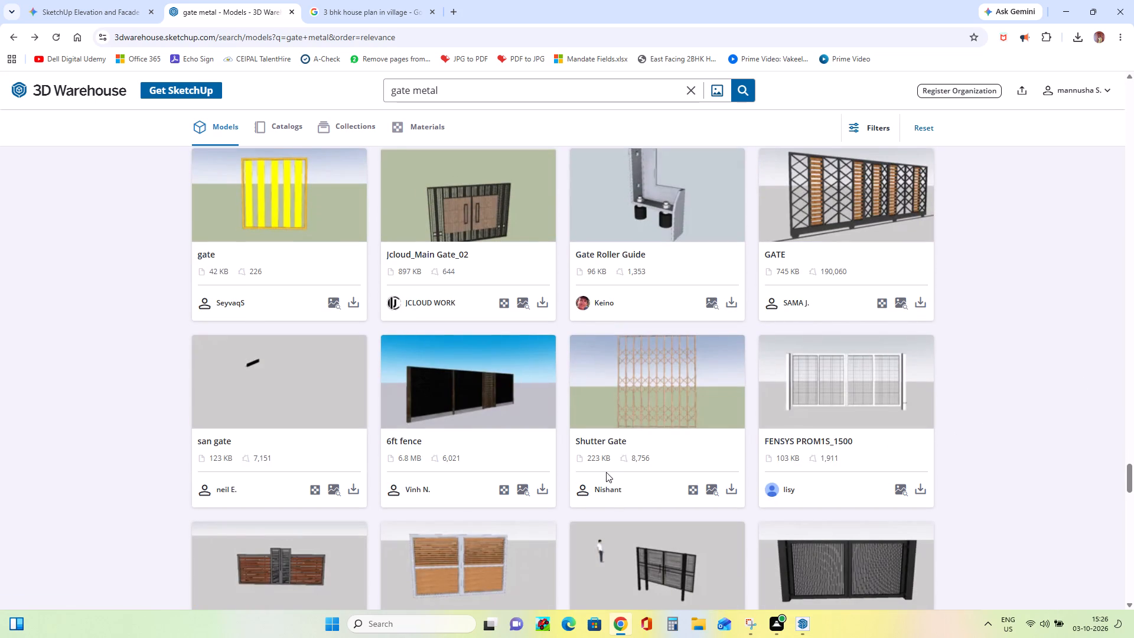
{"action": "scroll", "coordinate": [606, 472], "scroll_direction": "down", "scroll_amount": 7}
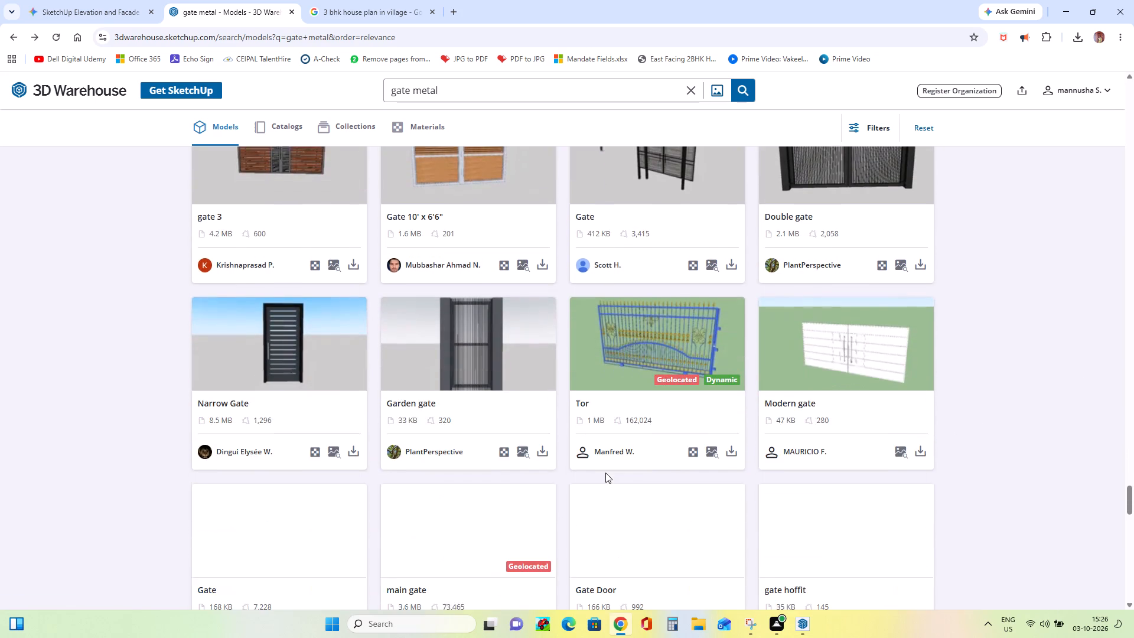
{"action": "scroll", "coordinate": [605, 473], "scroll_direction": "down", "scroll_amount": 4}
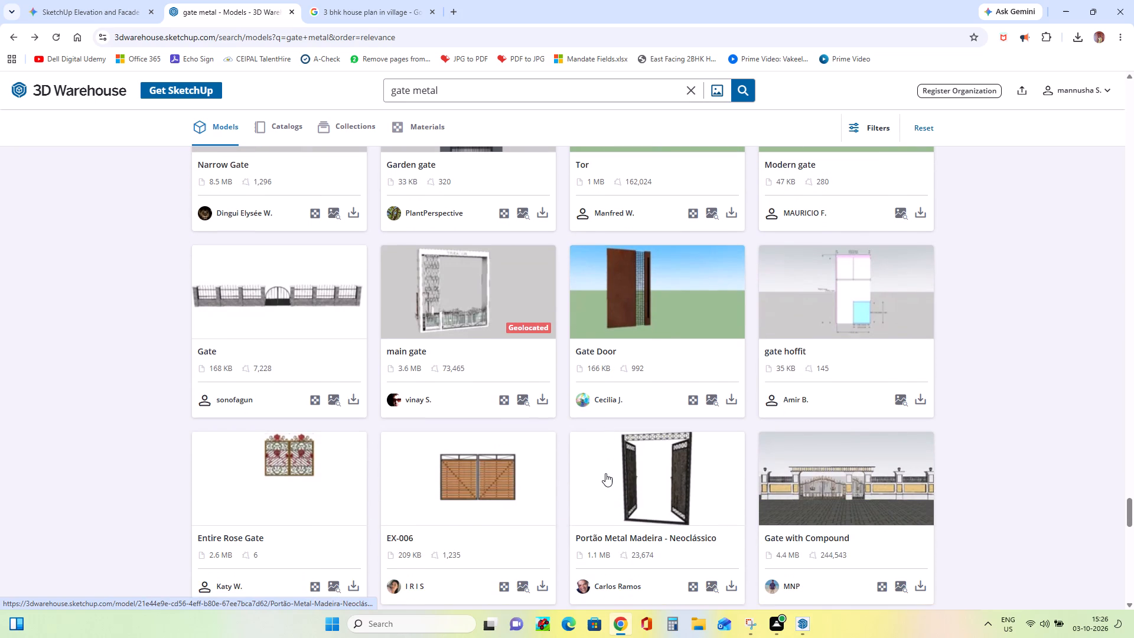
{"action": "left_click", "coordinate": [620, 298]}
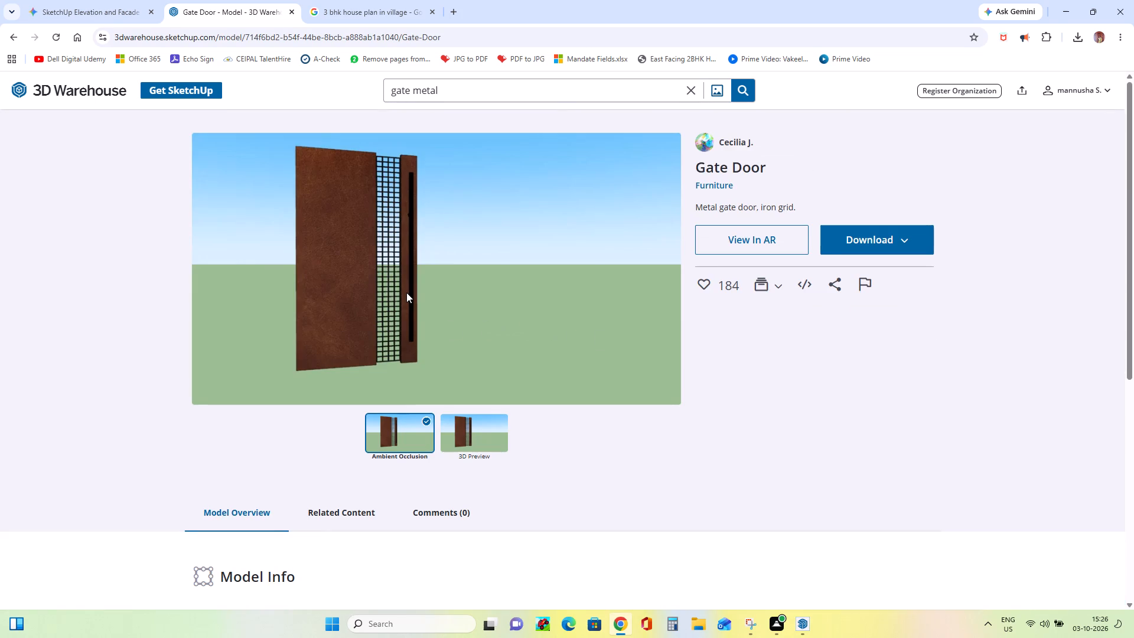
{"action": "left_click", "coordinate": [10, 38]}
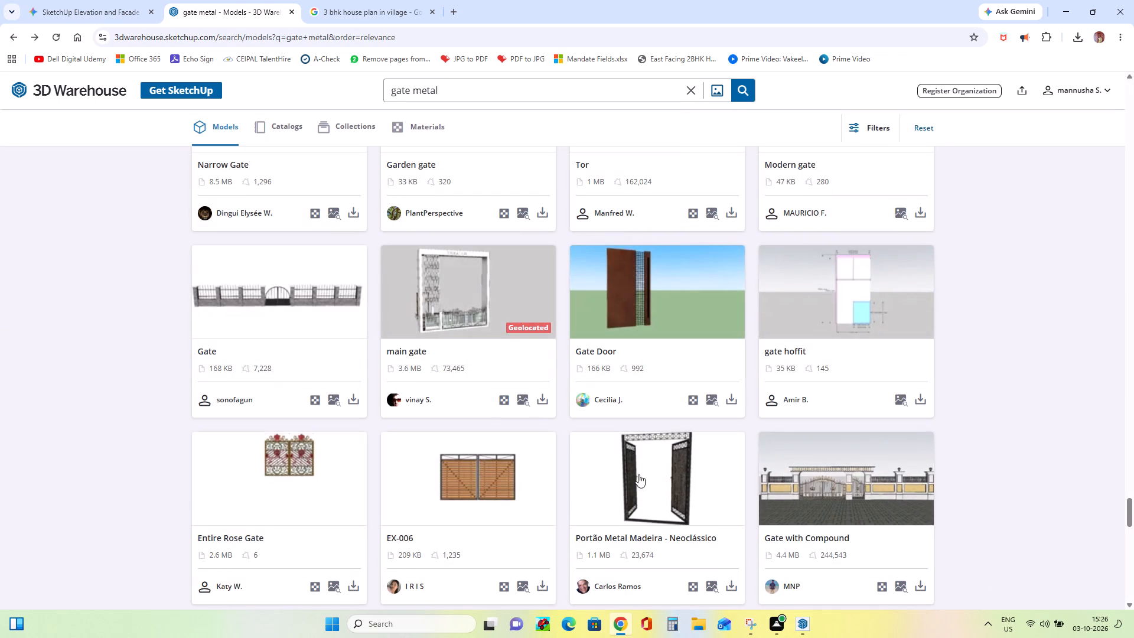
Examine the rest of the loaded gate models, from Portão Metal Madeira - Neoclássico to the end of the list.
{"action": "scroll", "coordinate": [658, 499], "scroll_direction": "down", "scroll_amount": 5}
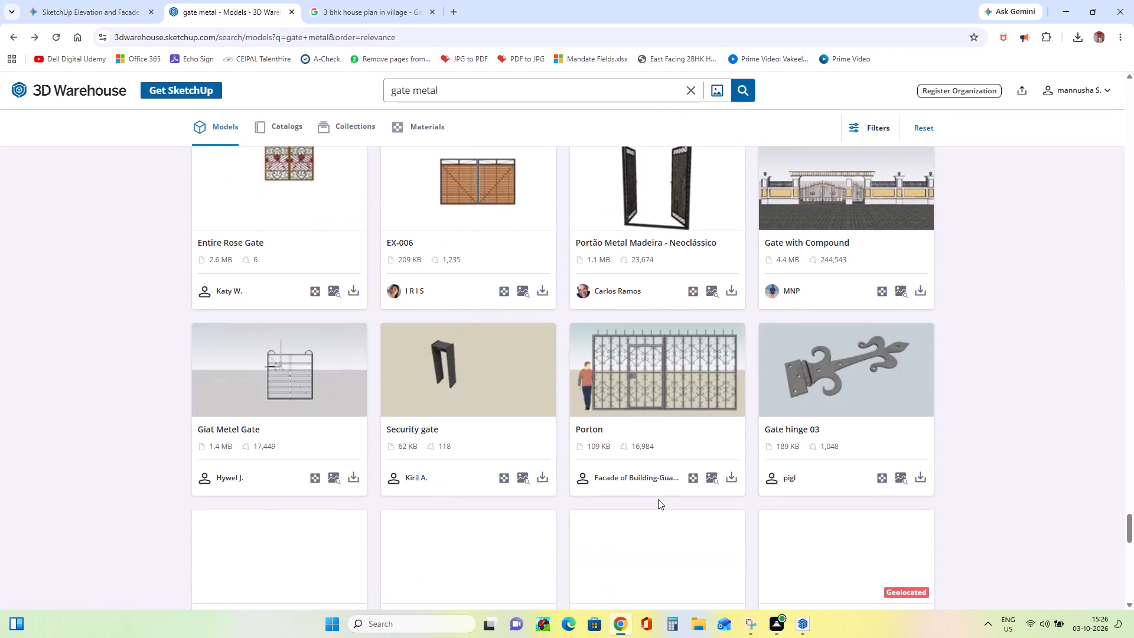
{"action": "scroll", "coordinate": [658, 499], "scroll_direction": "down", "scroll_amount": 6}
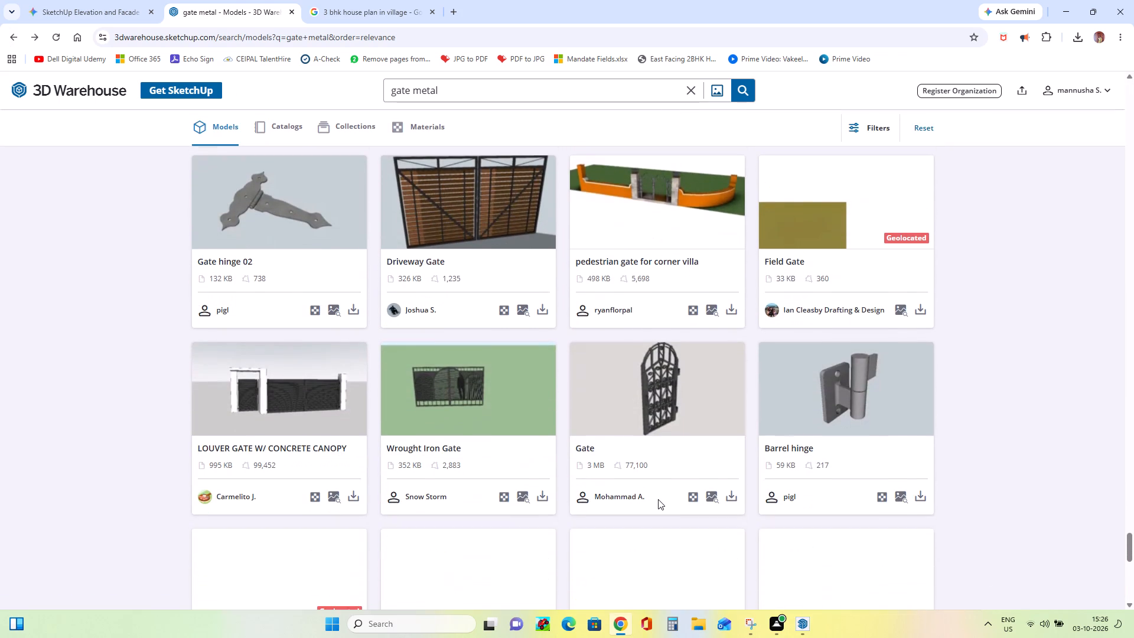
{"action": "scroll", "coordinate": [658, 499], "scroll_direction": "down", "scroll_amount": 3}
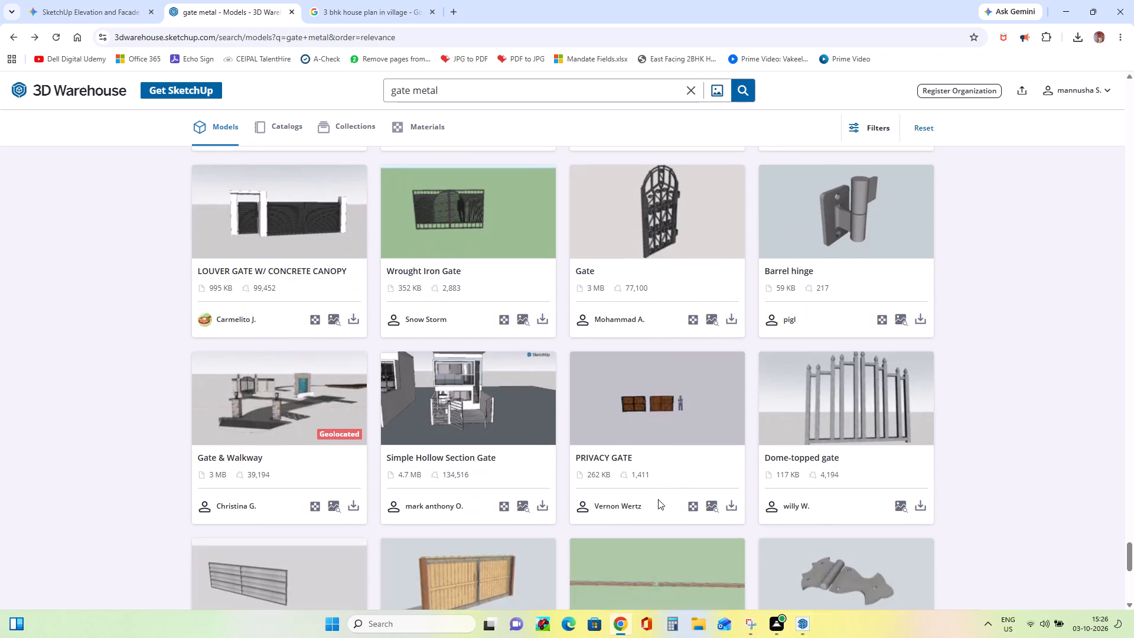
{"action": "scroll", "coordinate": [658, 500], "scroll_direction": "down", "scroll_amount": 5}
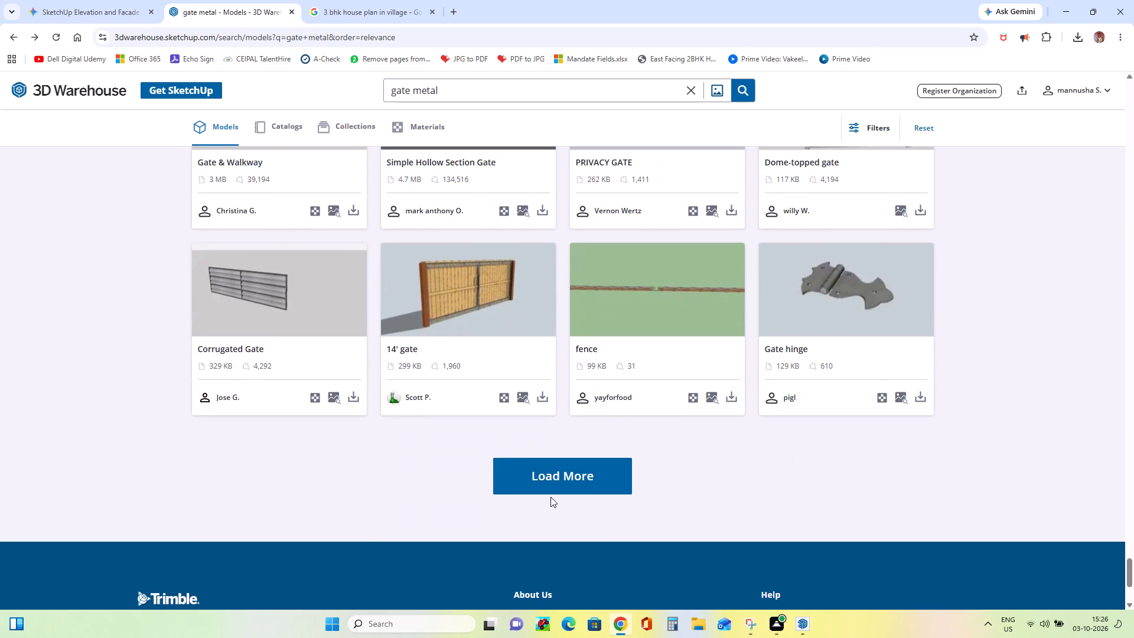
Load another batch of "gate metal" results and look through its gate designs, from House Gates / Pagar Rumah to Scrolled gate.
{"action": "left_click", "coordinate": [548, 483]}
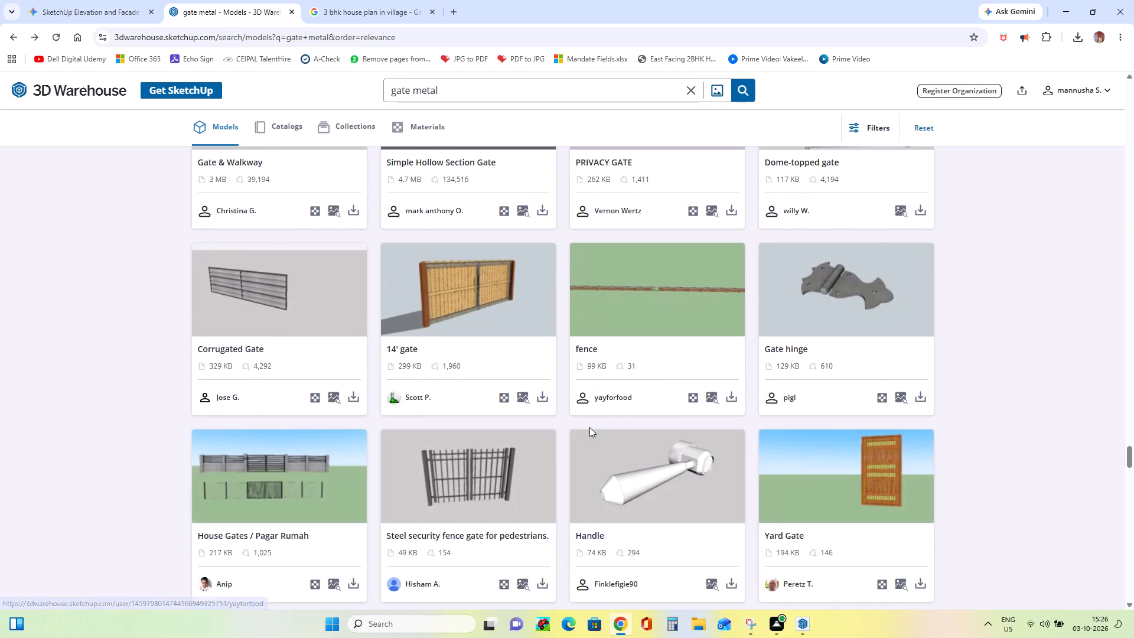
{"action": "scroll", "coordinate": [589, 427], "scroll_direction": "down", "scroll_amount": 11}
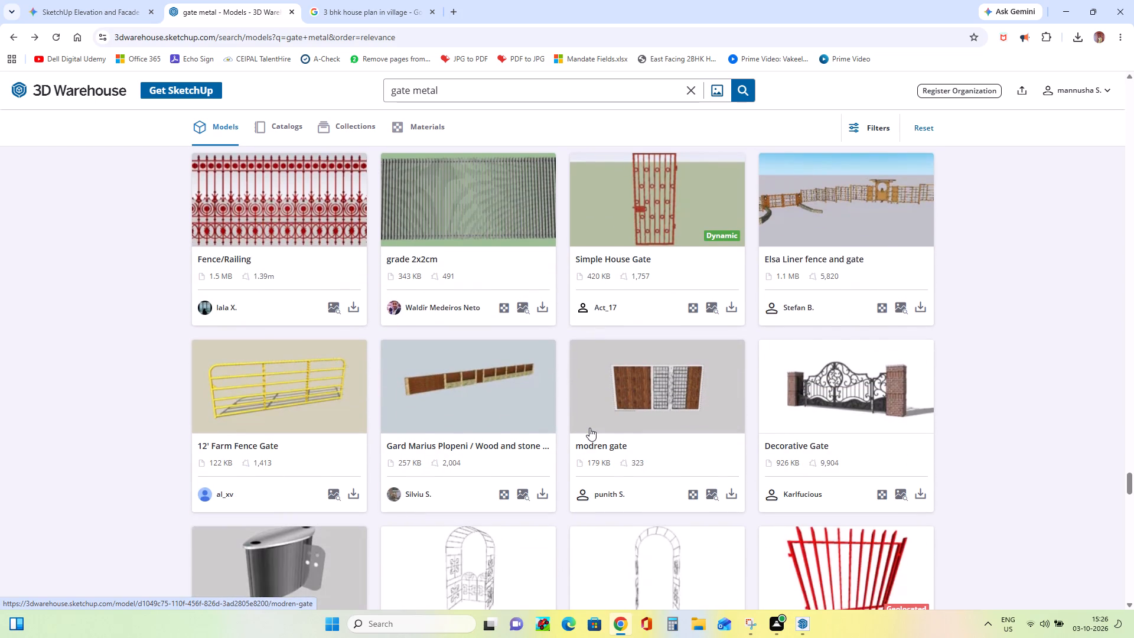
{"action": "scroll", "coordinate": [589, 428], "scroll_direction": "down", "scroll_amount": 1}
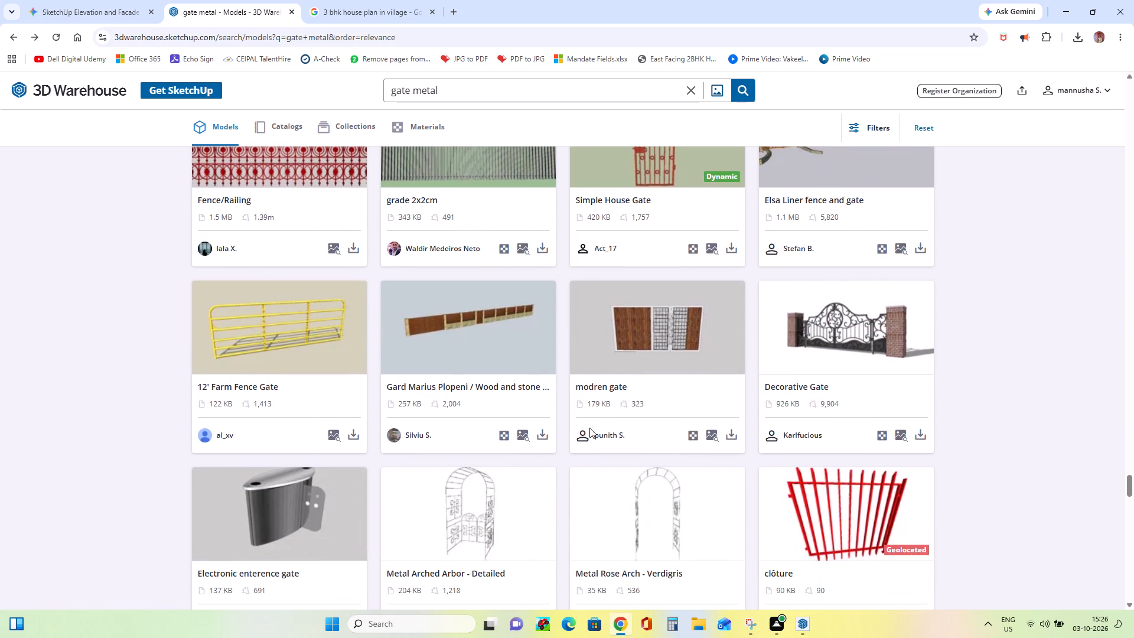
{"action": "scroll", "coordinate": [589, 428], "scroll_direction": "down", "scroll_amount": 16}
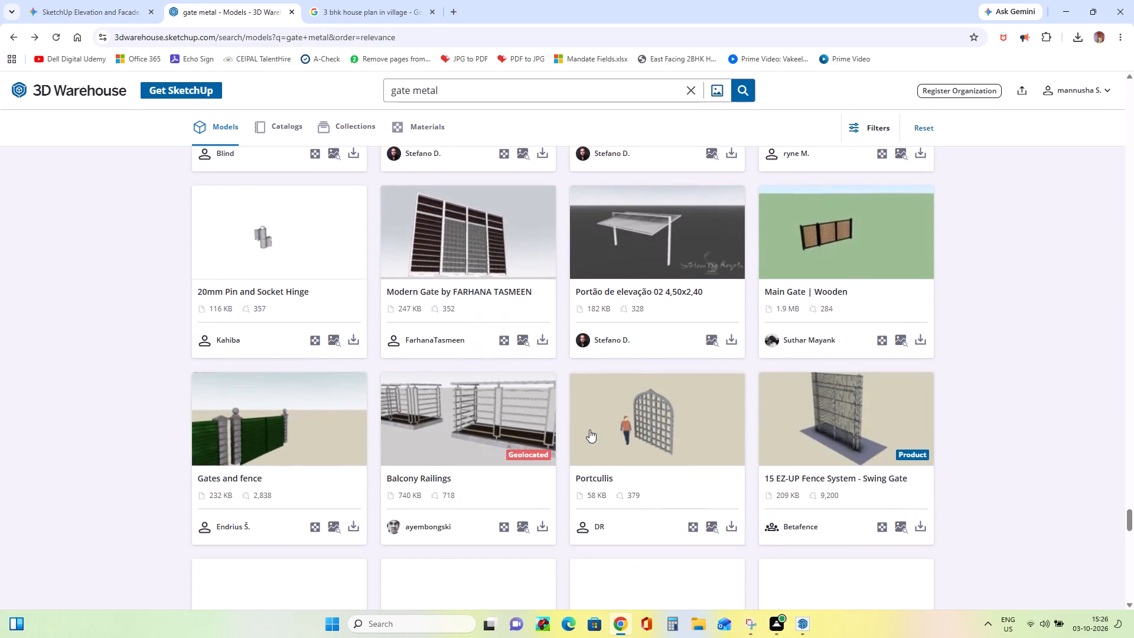
{"action": "scroll", "coordinate": [589, 429], "scroll_direction": "down", "scroll_amount": 3}
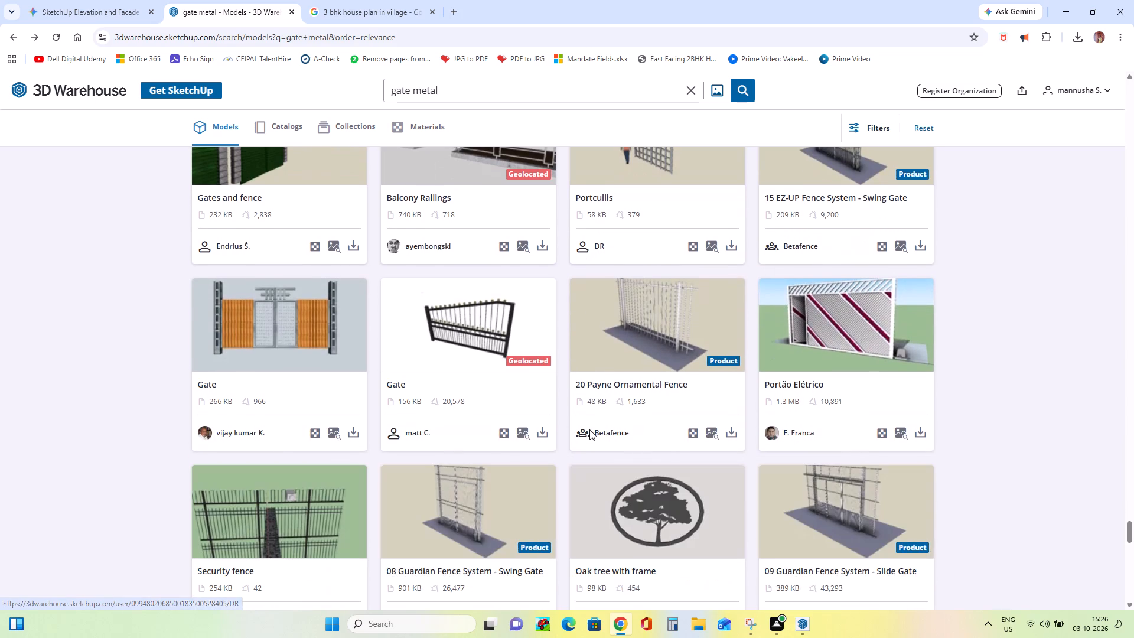
{"action": "scroll", "coordinate": [589, 429], "scroll_direction": "down", "scroll_amount": 5}
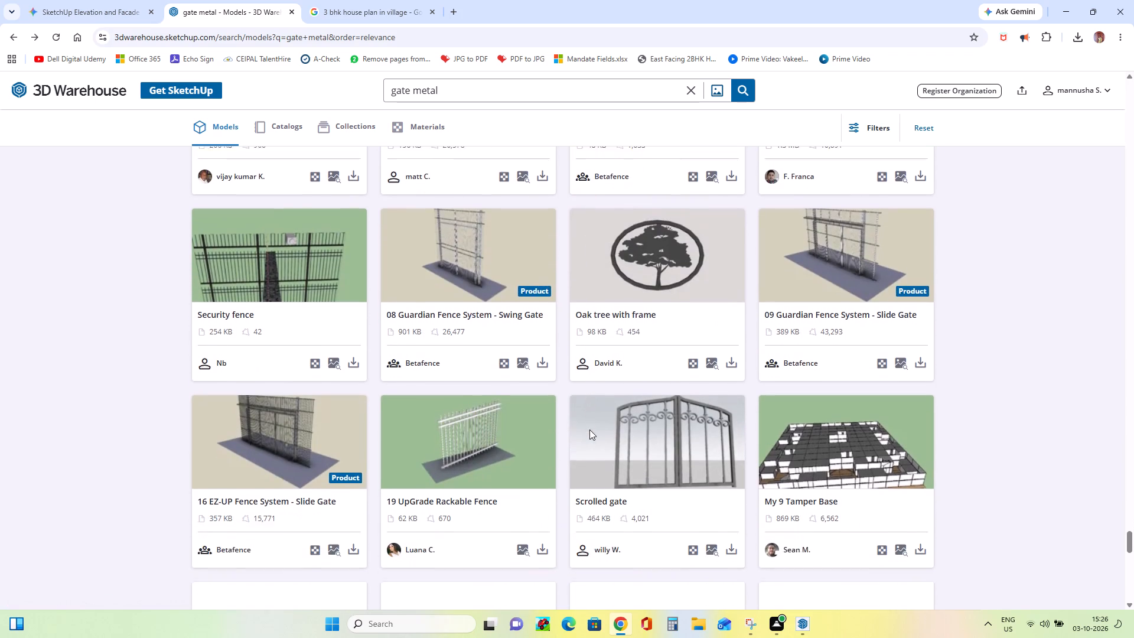
Download the Scrolled gate model as a SketchUp file.
{"action": "scroll", "coordinate": [589, 429], "scroll_direction": "down", "scroll_amount": 1}
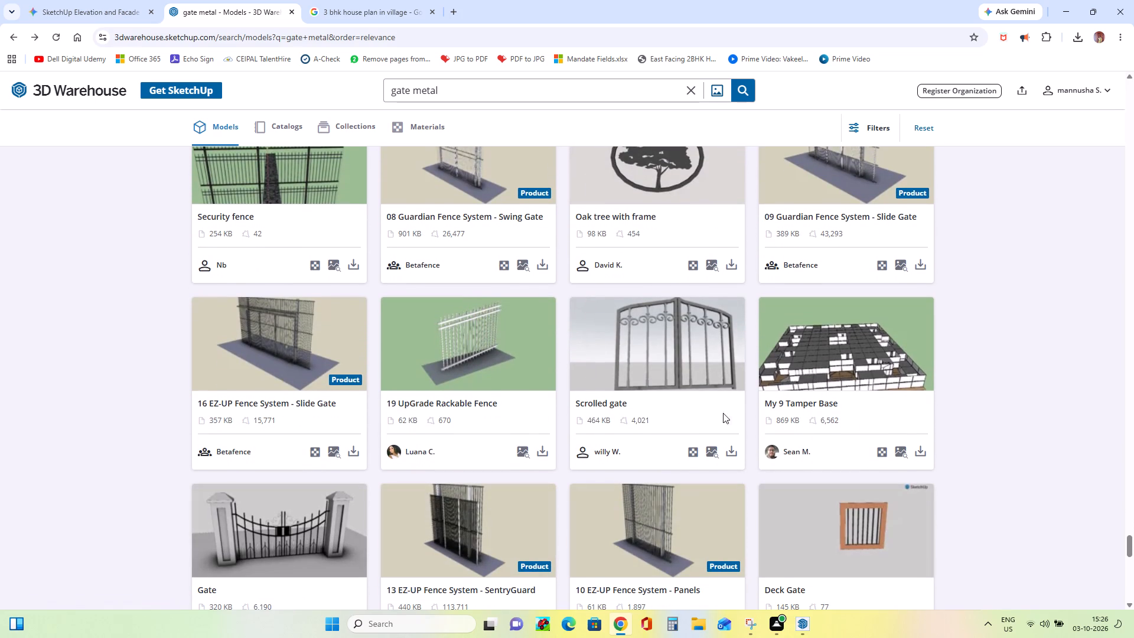
{"action": "left_click", "coordinate": [729, 453]}
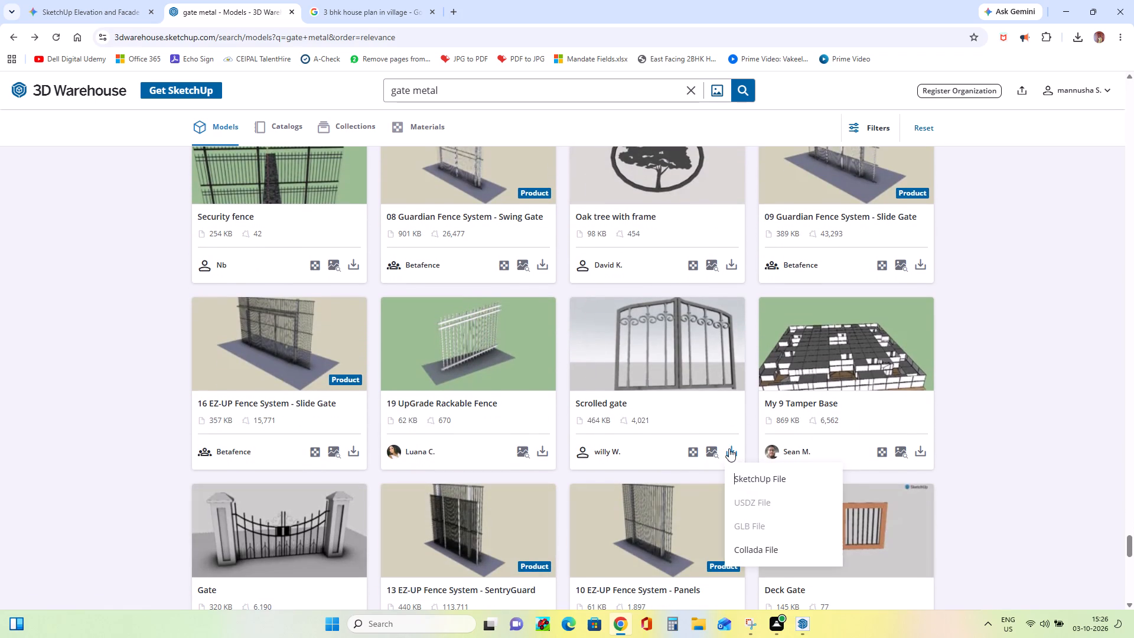
{"action": "left_click", "coordinate": [752, 477]}
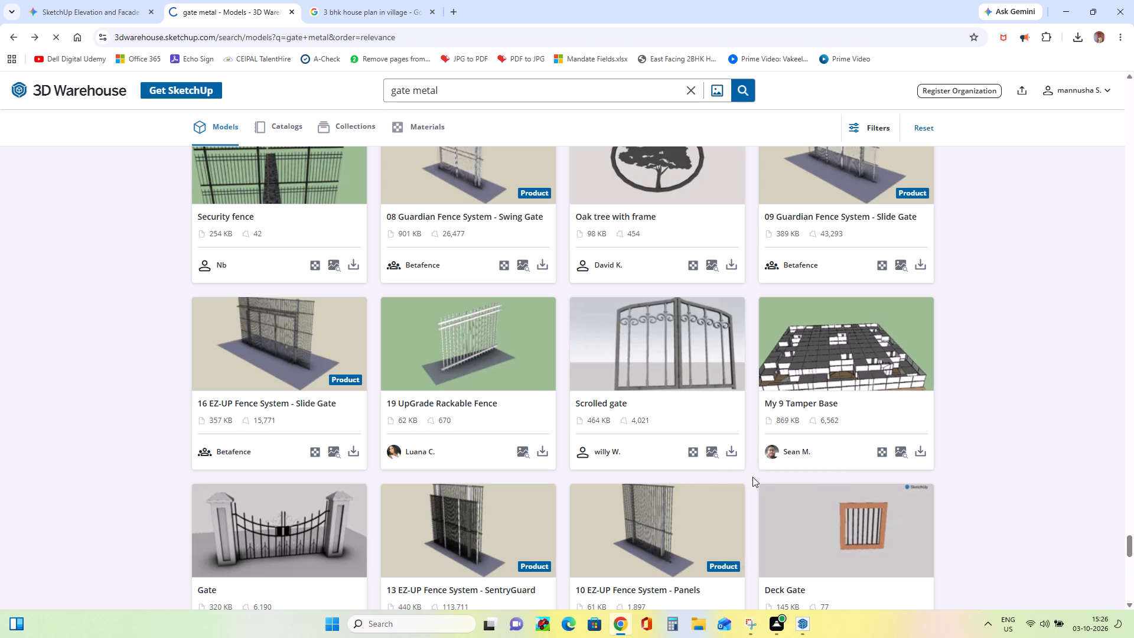
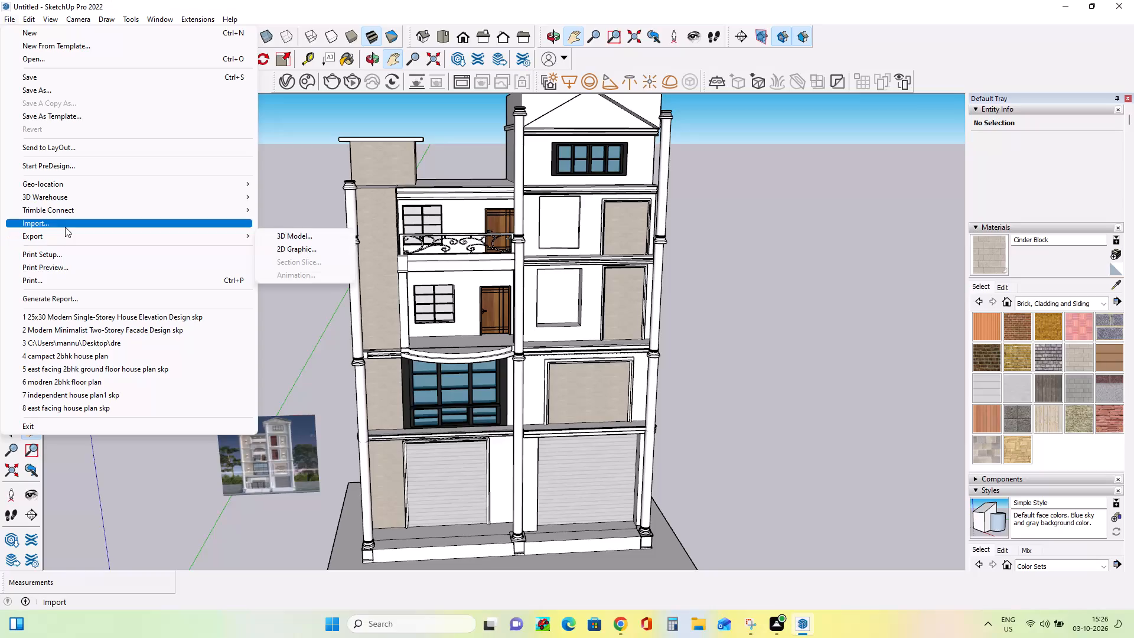
Import the downloaded gate file Untitled (3) from Downloads and place it beside the house.
{"action": "left_click", "coordinate": [65, 227]}
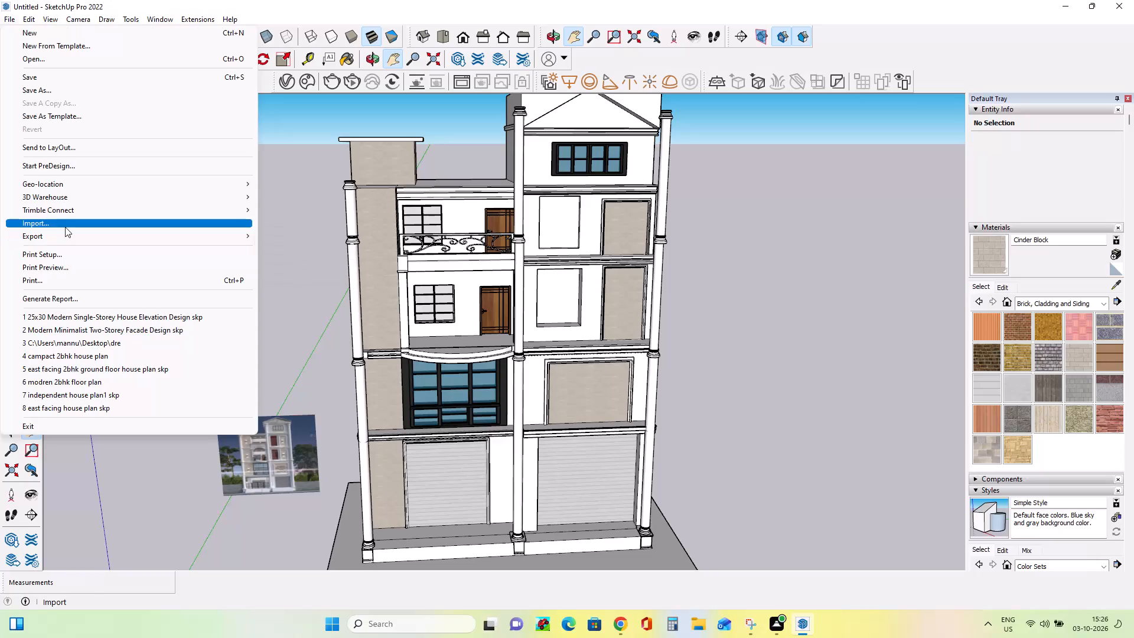
{"action": "left_click", "coordinate": [523, 268]}
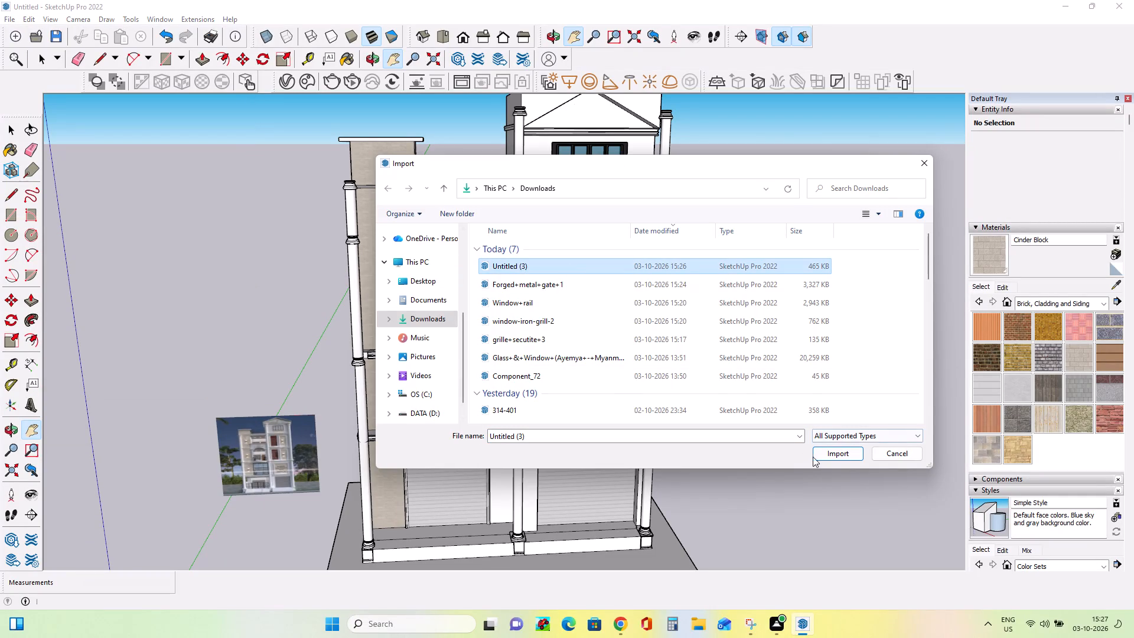
{"action": "left_click", "coordinate": [822, 453]}
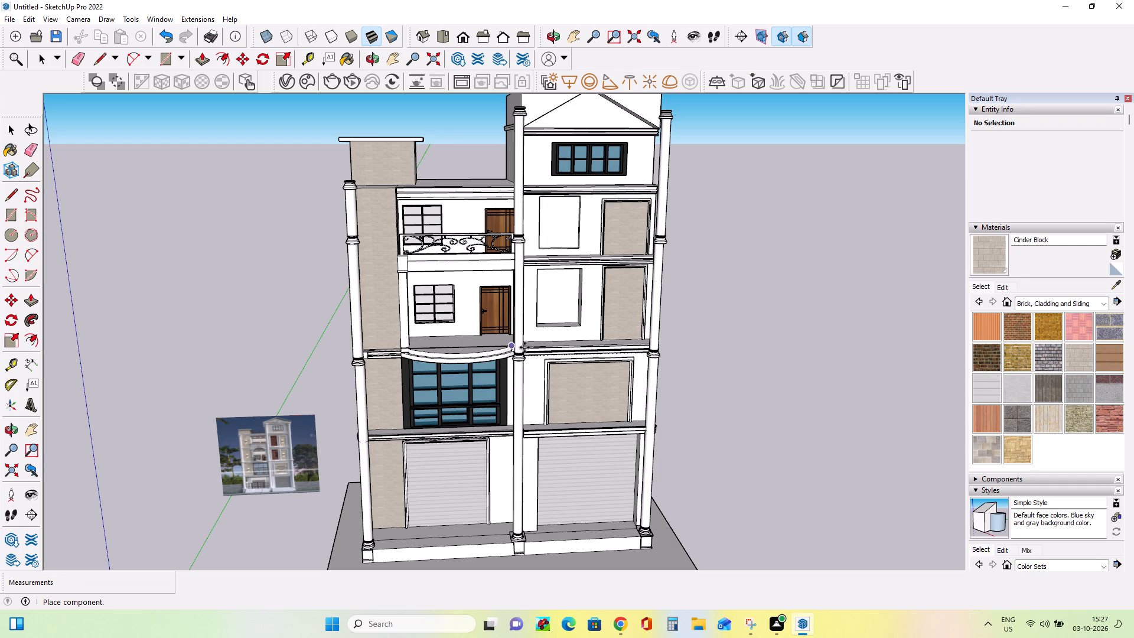
{"action": "left_click", "coordinate": [720, 484]}
Move the imported gate onto the curved lower balcony, aligning its bottom corner with the wall at the balcony's front edge.
{"action": "left_click", "coordinate": [723, 416]}
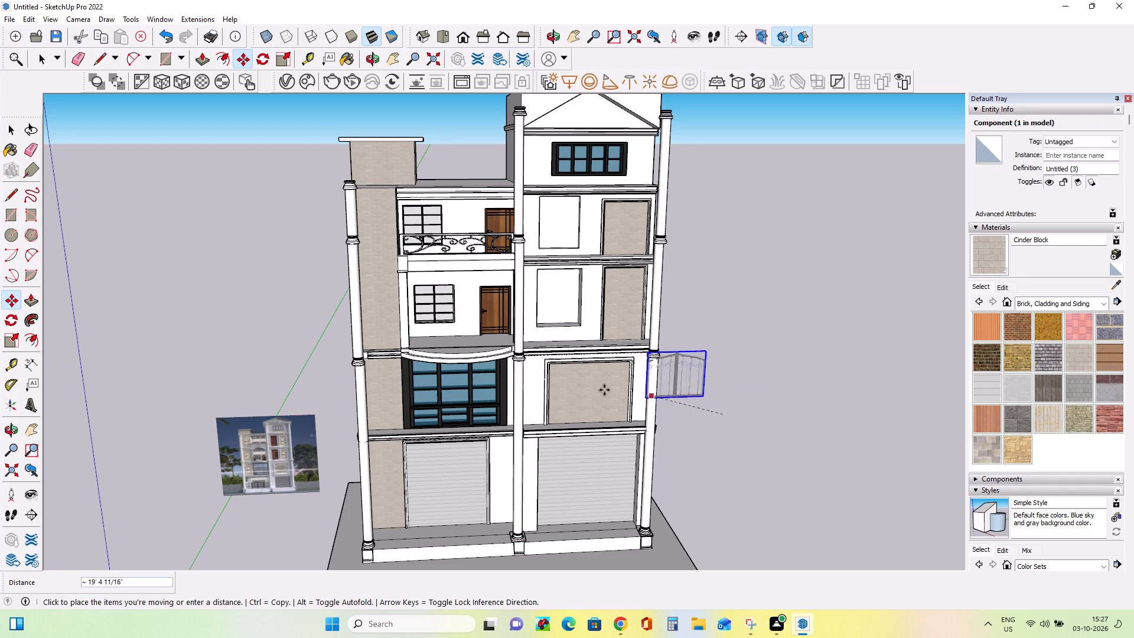
{"action": "left_click", "coordinate": [412, 346]}
{"action": "middle_click_drag", "start_coordinate": [477, 331], "coordinate": [497, 396]}
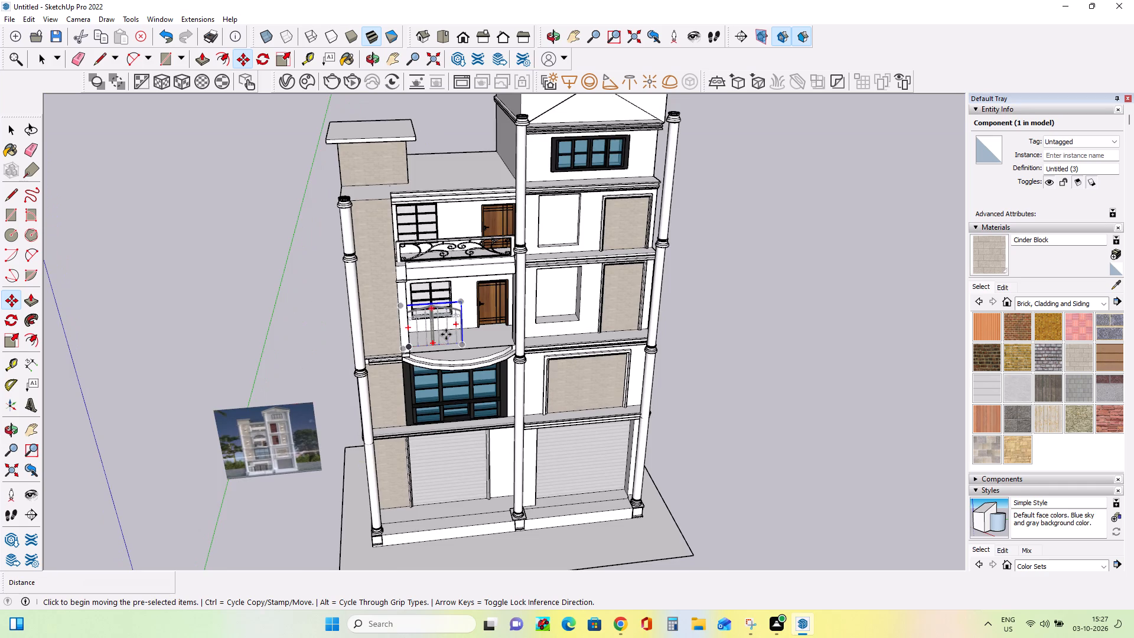
{"action": "scroll", "coordinate": [446, 334], "scroll_direction": "up", "scroll_amount": 13}
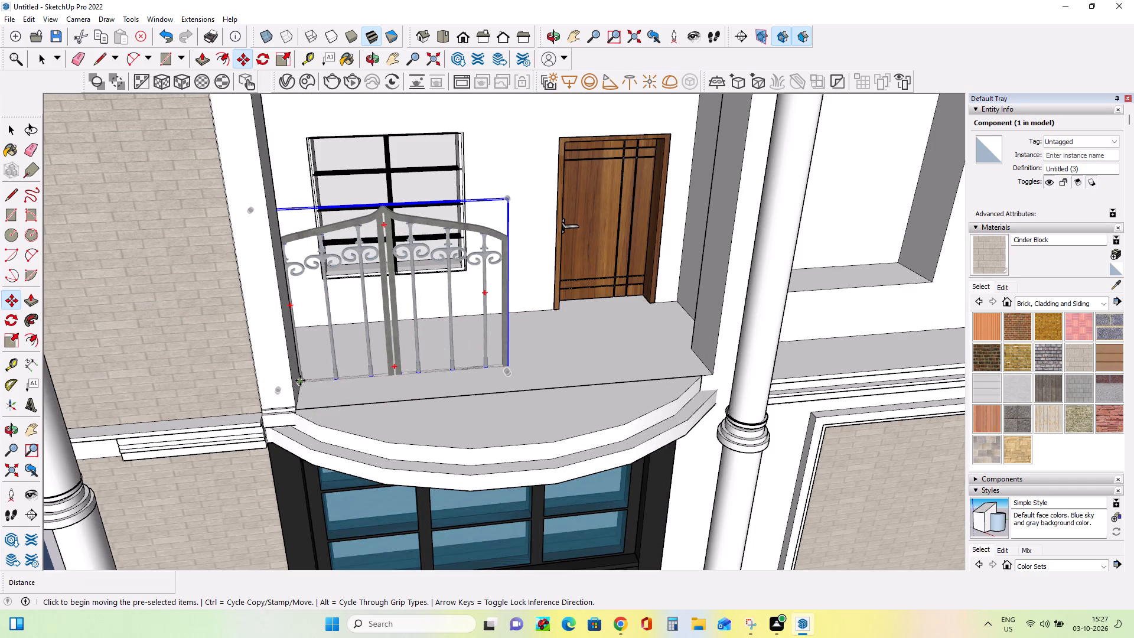
{"action": "left_click", "coordinate": [300, 380]}
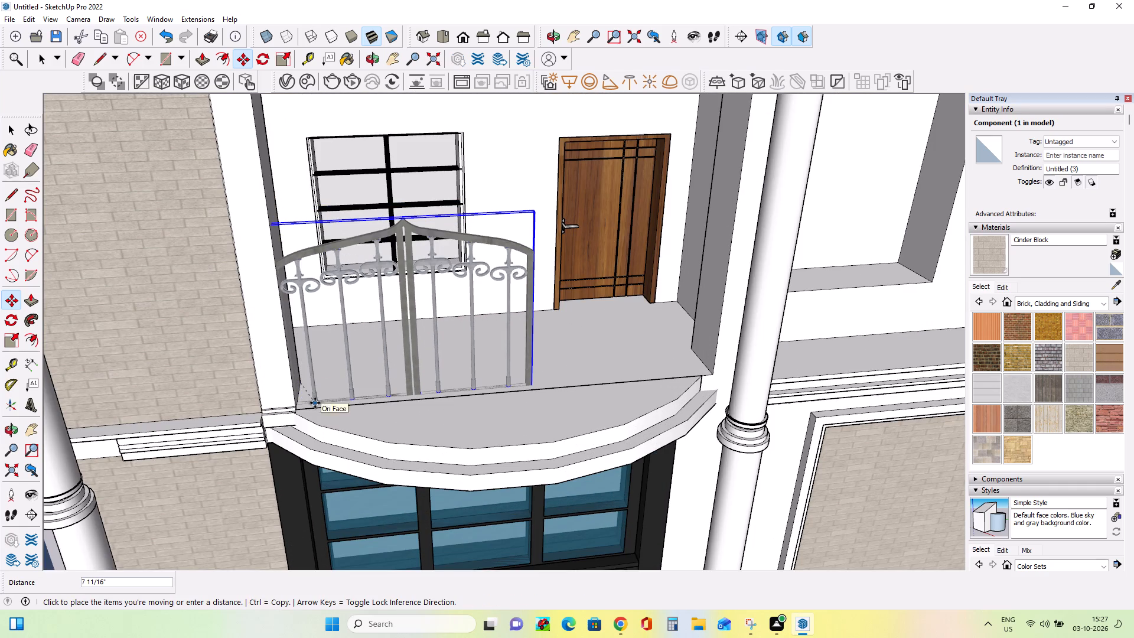
{"action": "left_click", "coordinate": [315, 403]}
{"action": "middle_click_drag", "start_coordinate": [312, 399], "coordinate": [343, 399]}
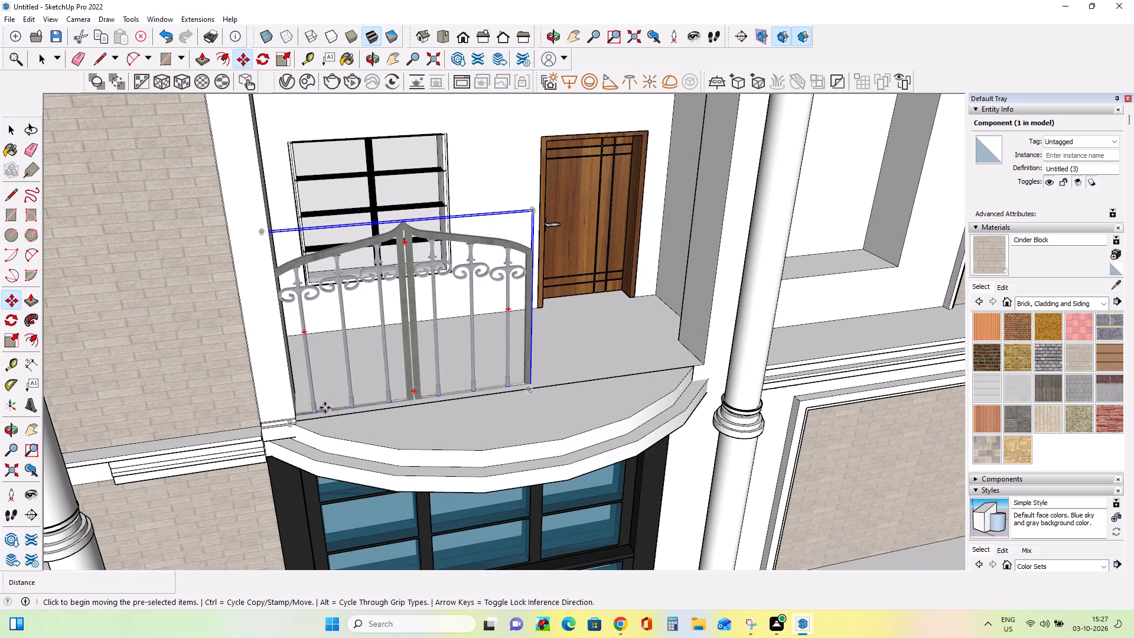
{"action": "left_click", "coordinate": [533, 384]}
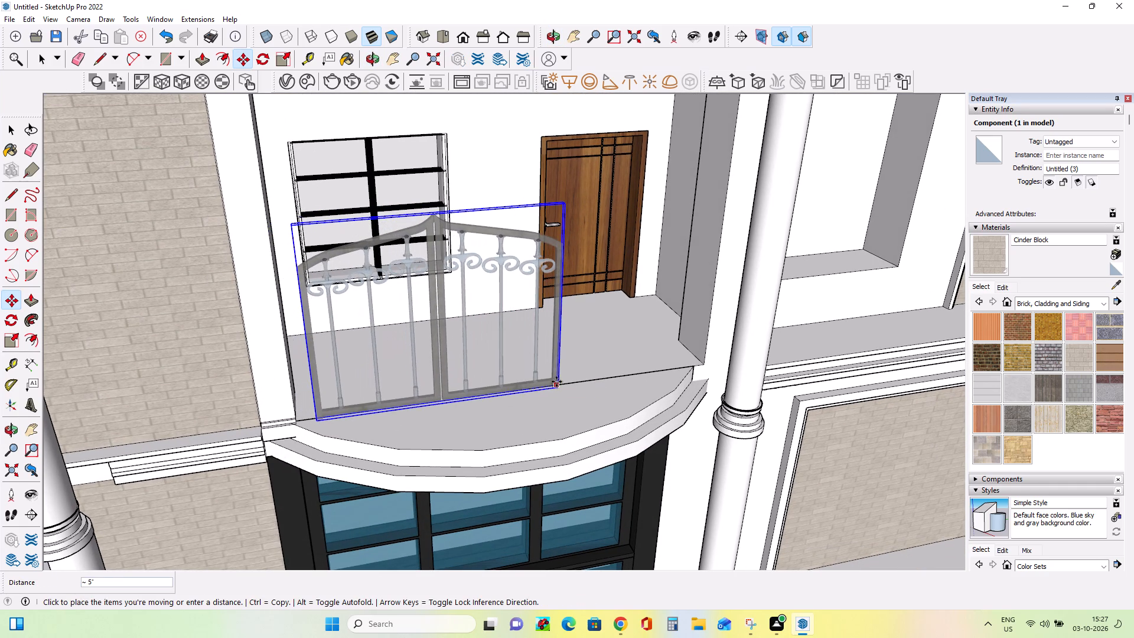
{"action": "left_click", "coordinate": [556, 382]}
{"action": "left_click", "coordinate": [320, 423]}
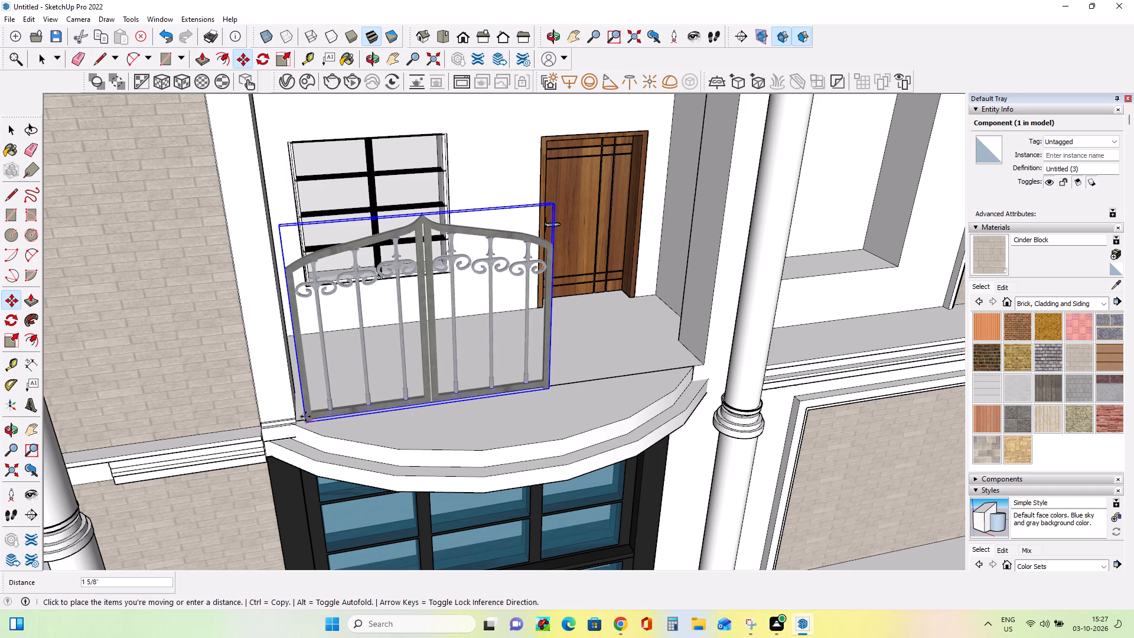
{"action": "left_click", "coordinate": [293, 412]}
Scale the gate along the red axis by about 1.77 so it spans the curved balcony's opening.
{"action": "middle_click_drag", "start_coordinate": [474, 393], "coordinate": [206, 433]}
{"action": "left_click", "coordinate": [4, 341]}
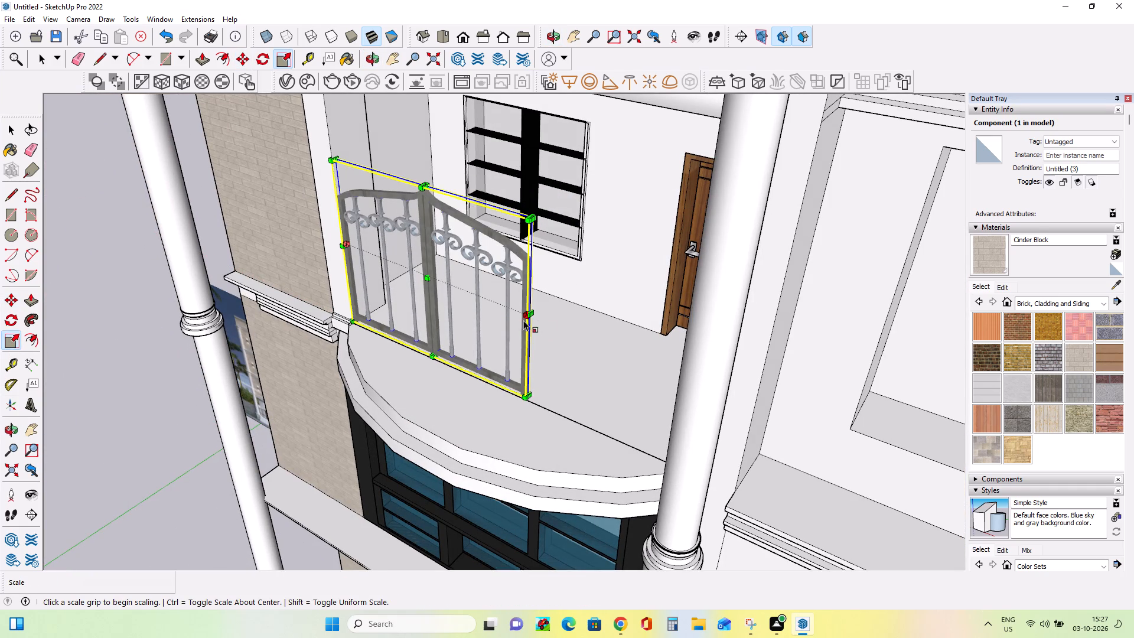
{"action": "scroll", "coordinate": [533, 311], "scroll_direction": "up", "scroll_amount": 8}
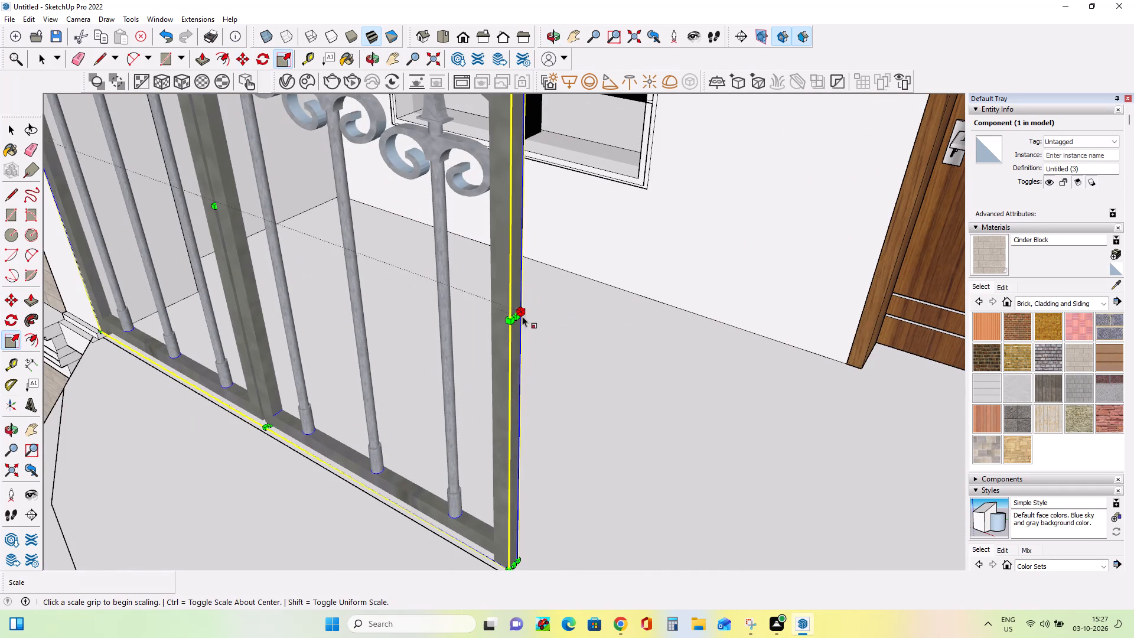
{"action": "left_click", "coordinate": [520, 315]}
{"action": "scroll", "coordinate": [684, 397], "scroll_direction": "down", "scroll_amount": 12}
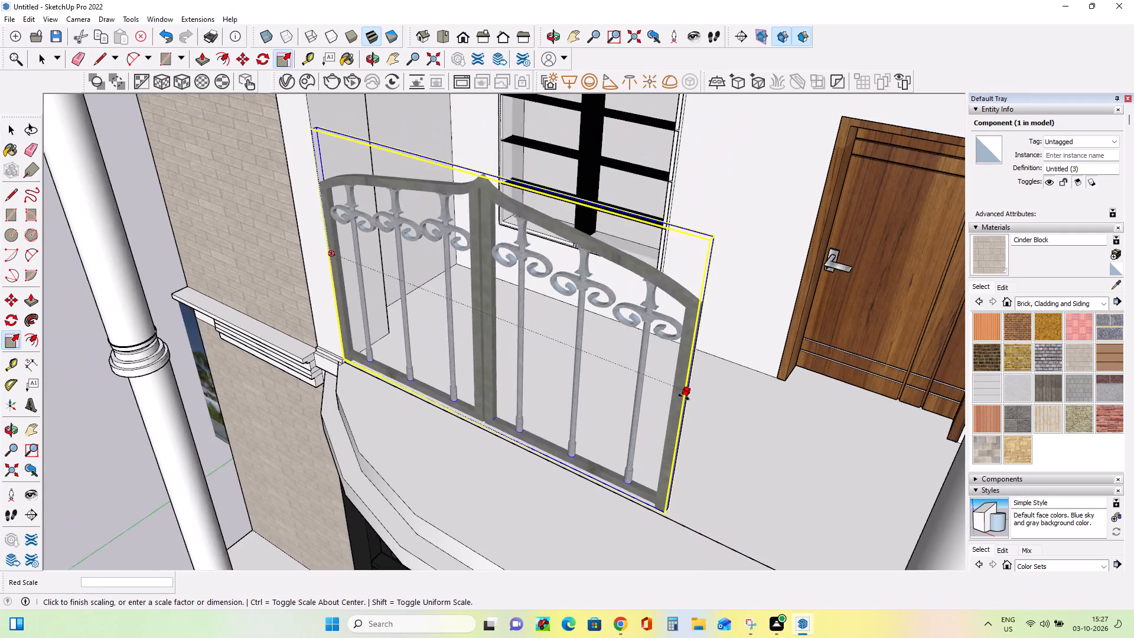
{"action": "scroll", "coordinate": [684, 397], "scroll_direction": "down", "scroll_amount": 9}
{"action": "middle_click_drag", "start_coordinate": [684, 399], "coordinate": [816, 406]}
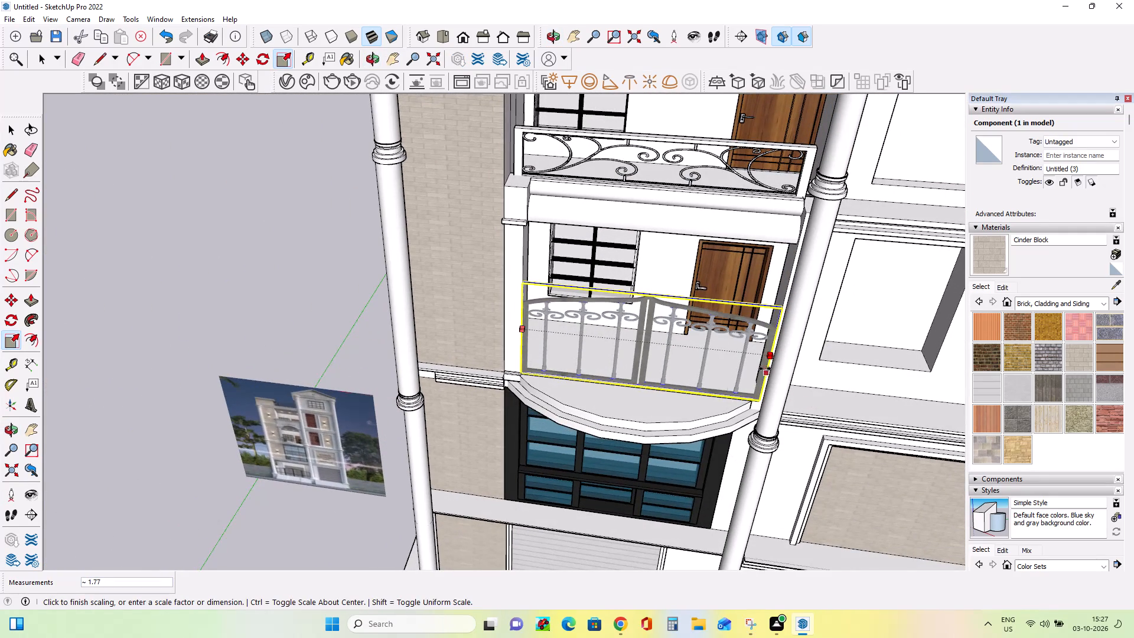
{"action": "left_click", "coordinate": [765, 367]}
Import the Forged+metal+gate+1 file from Downloads into the house model.
{"action": "middle_click_drag", "start_coordinate": [673, 460], "coordinate": [738, 335]}
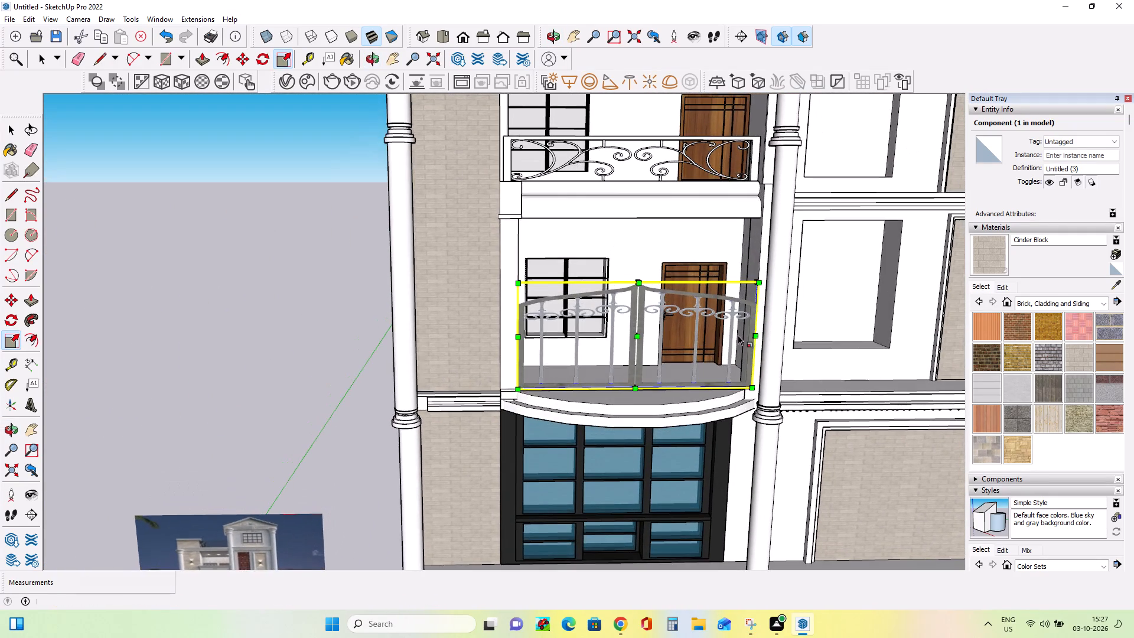
{"action": "scroll", "coordinate": [726, 338], "scroll_direction": "down", "scroll_amount": 8}
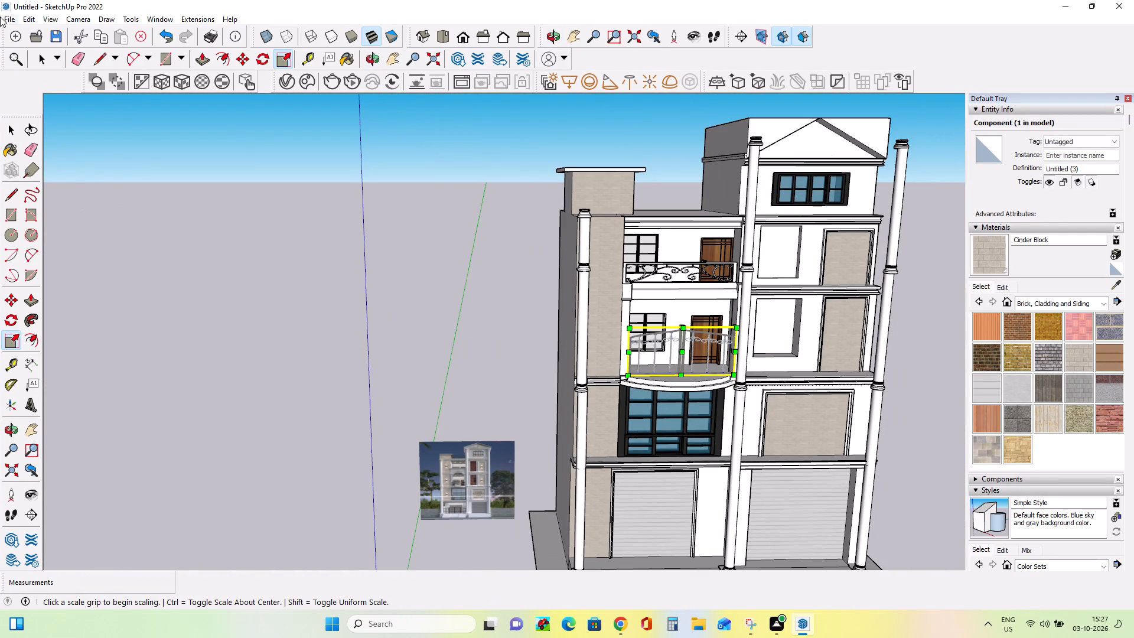
{"action": "left_click", "coordinate": [5, 17]}
{"action": "left_click", "coordinate": [58, 224]}
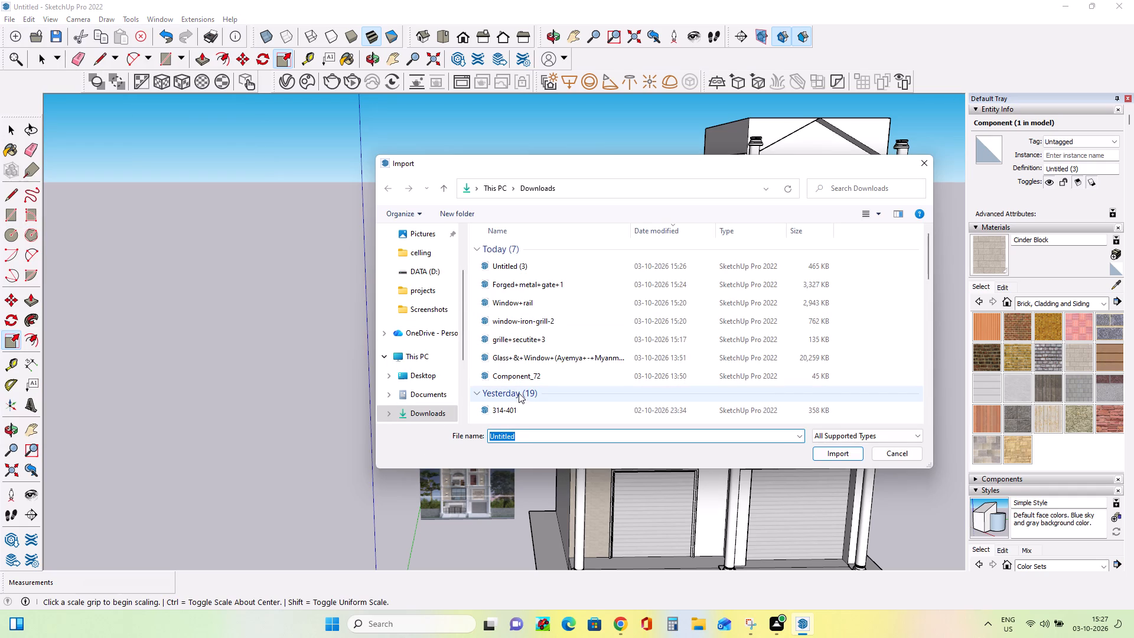
{"action": "left_click", "coordinate": [539, 283]}
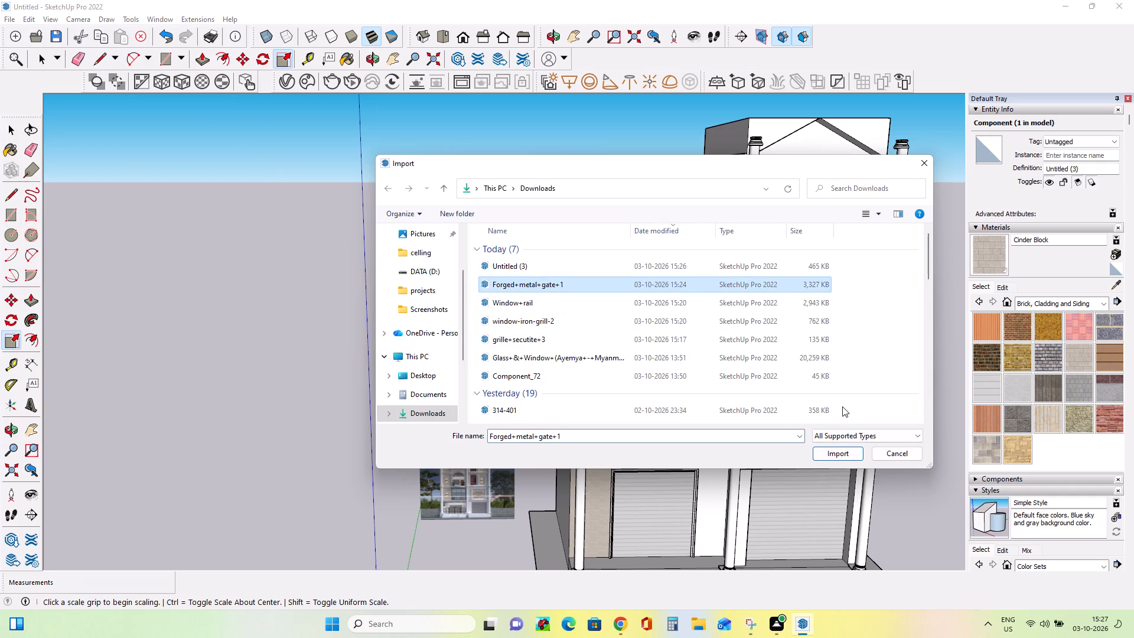
{"action": "left_click", "coordinate": [832, 451]}
{"action": "scroll", "coordinate": [452, 448], "scroll_direction": "down", "scroll_amount": 4}
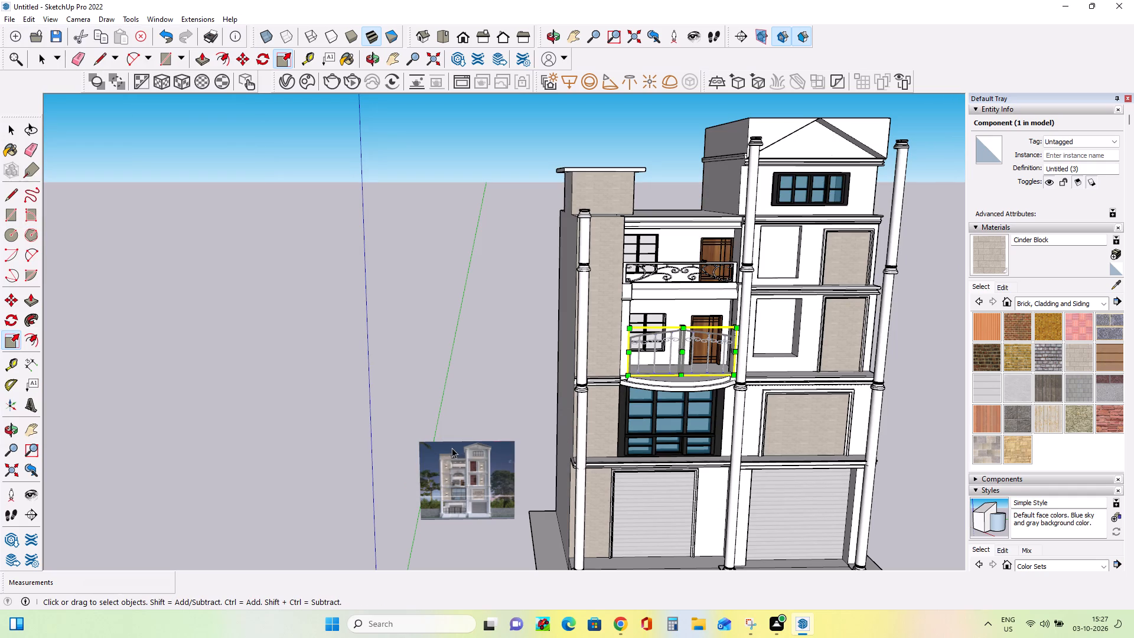
{"action": "scroll", "coordinate": [452, 448], "scroll_direction": "down", "scroll_amount": 3}
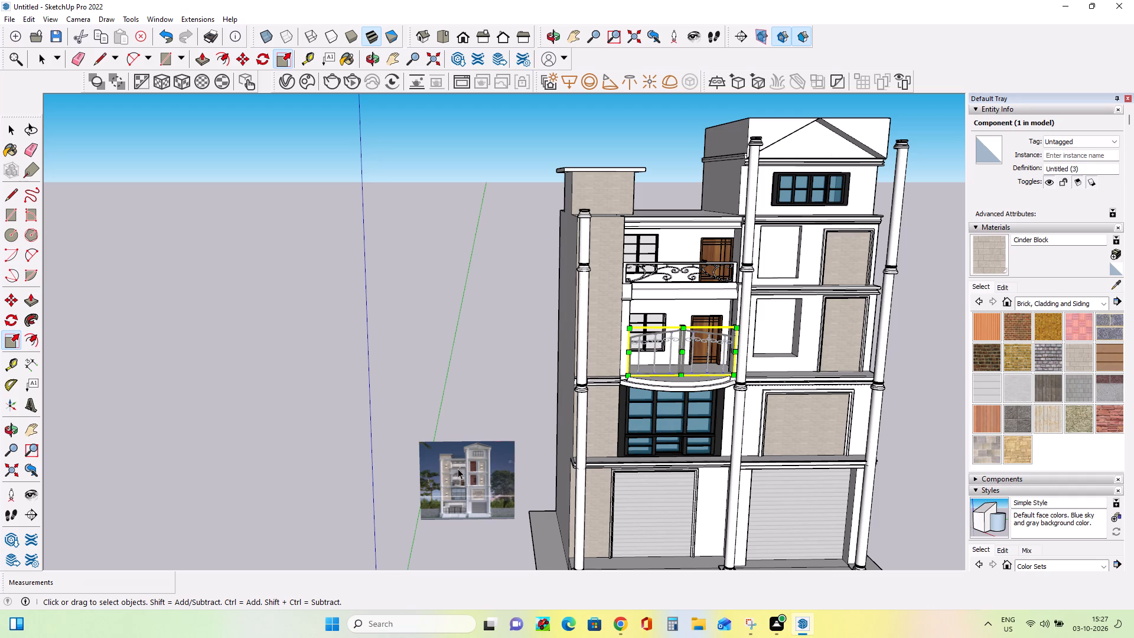
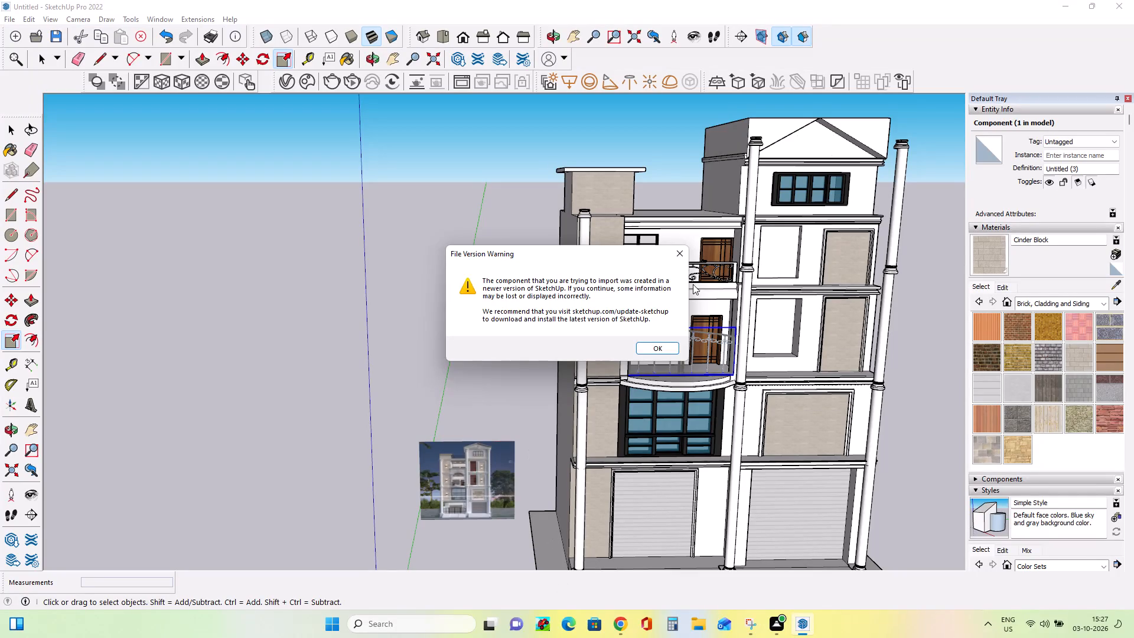
Accept the newer-version import and place the forged gate at the ground-floor porch, by the outer column's base.
{"action": "left_click", "coordinate": [676, 346]}
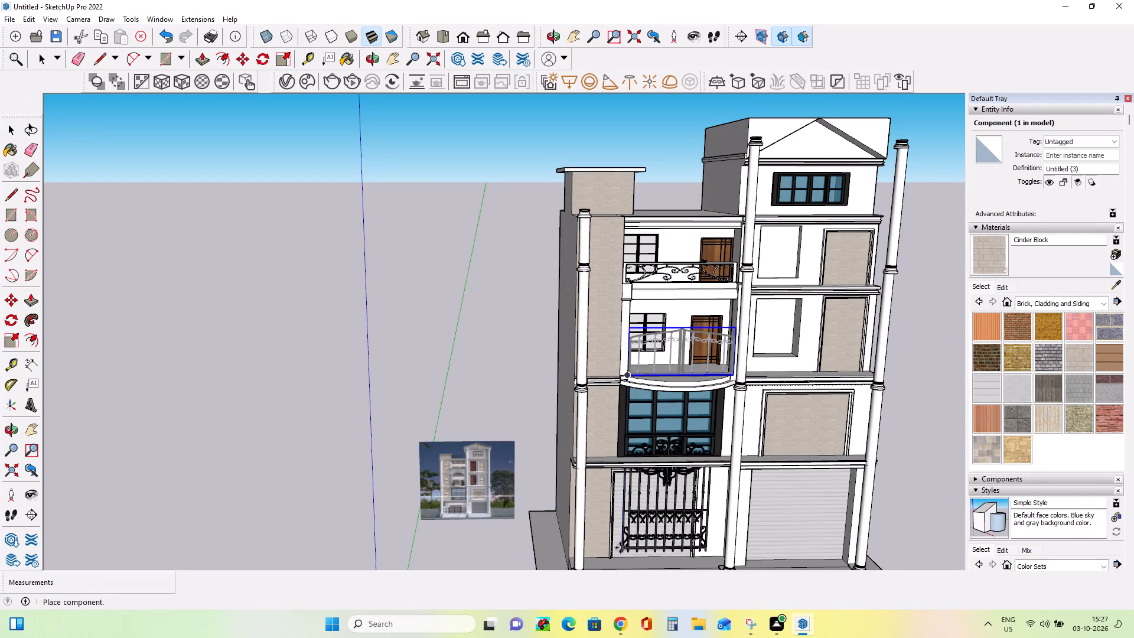
{"action": "middle_click_drag", "start_coordinate": [621, 546], "coordinate": [619, 500]}
{"action": "scroll", "coordinate": [617, 490], "scroll_direction": "down", "scroll_amount": 14}
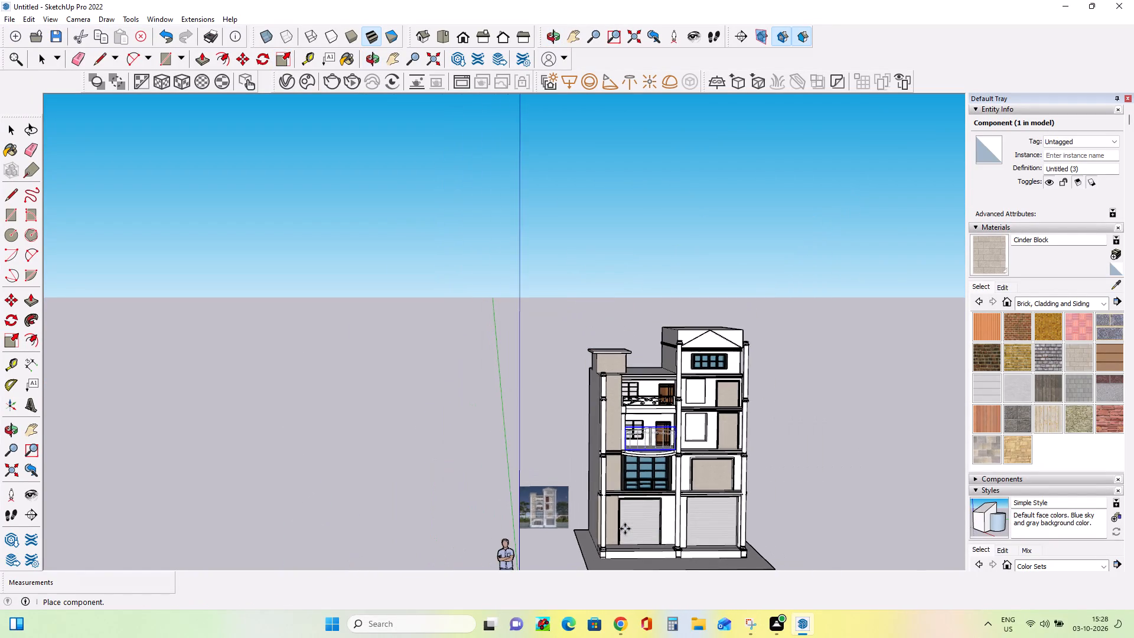
{"action": "scroll", "coordinate": [625, 529], "scroll_direction": "down", "scroll_amount": 5}
{"action": "scroll", "coordinate": [640, 562], "scroll_direction": "up", "scroll_amount": 19}
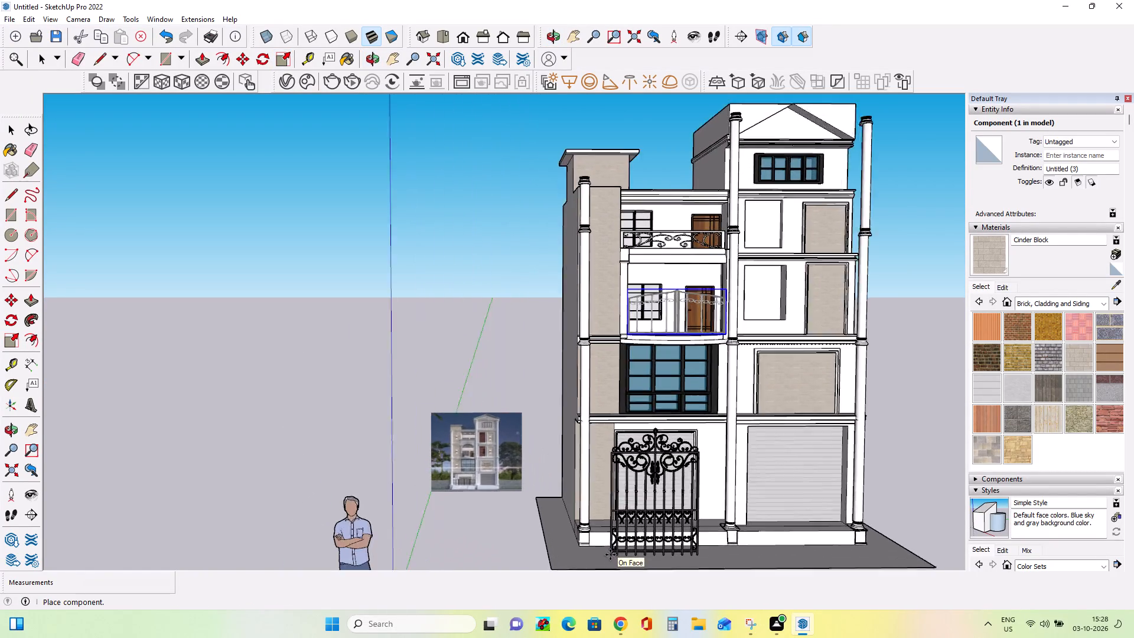
{"action": "scroll", "coordinate": [610, 555], "scroll_direction": "up", "scroll_amount": 16}
{"action": "scroll", "coordinate": [573, 538], "scroll_direction": "up", "scroll_amount": 5}
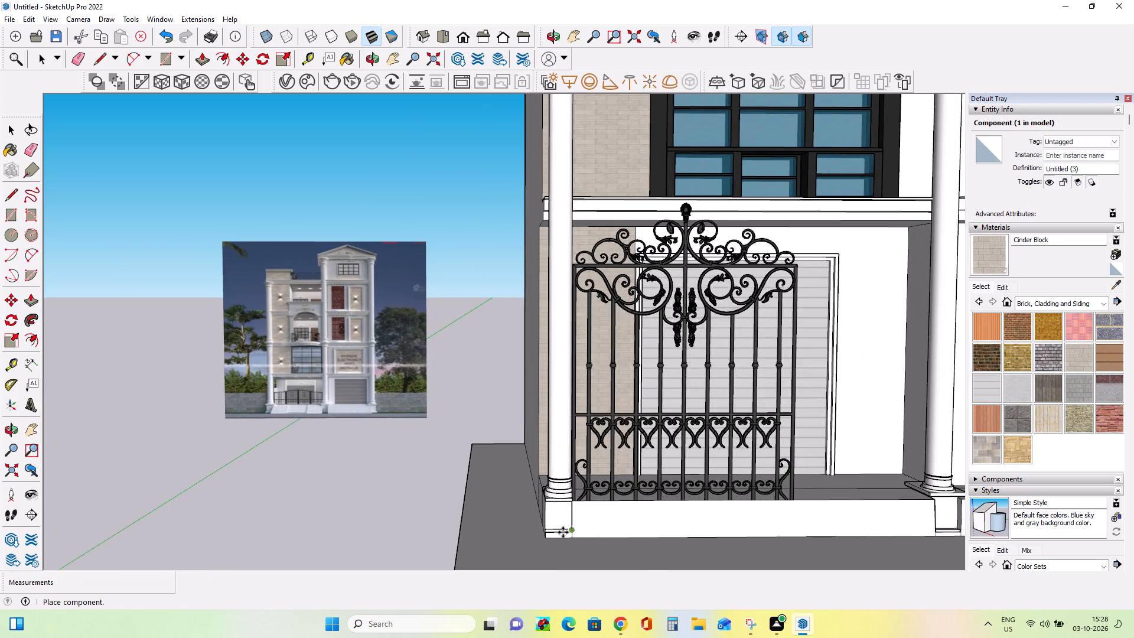
{"action": "left_click", "coordinate": [577, 502]}
Scale the forged gate by about 1.74 along red and 2.67 along green so it reaches the middle column.
{"action": "middle_click_drag", "start_coordinate": [657, 493], "coordinate": [502, 516]}
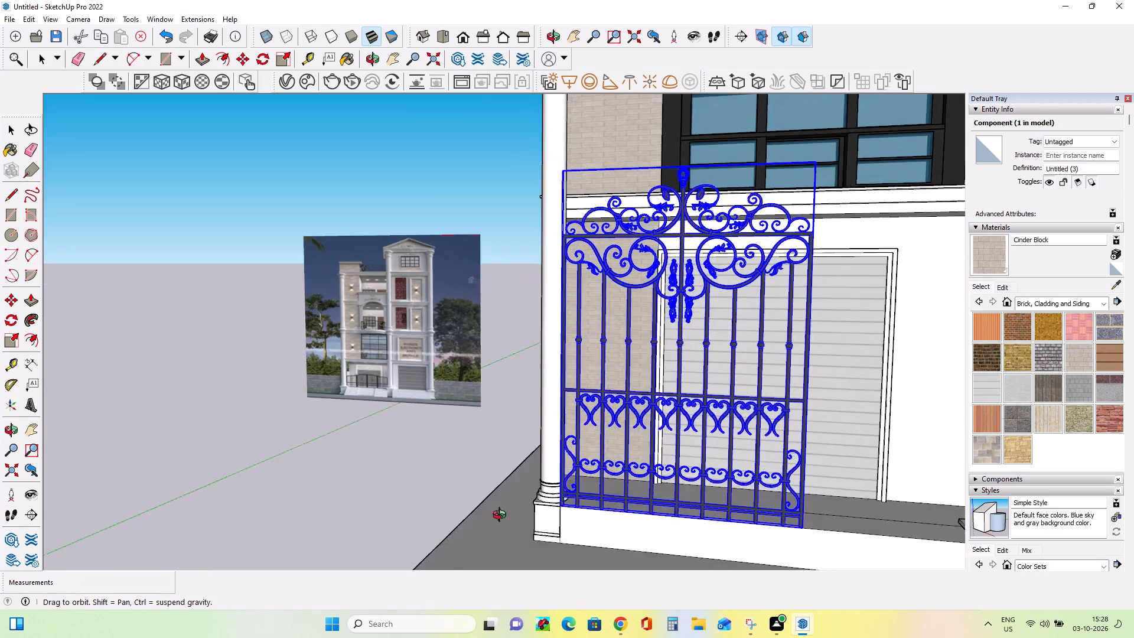
{"action": "middle_click_drag", "start_coordinate": [502, 516], "coordinate": [450, 528]}
{"action": "middle_click", "coordinate": [450, 528]}
{"action": "scroll", "coordinate": [602, 462], "scroll_direction": "down", "scroll_amount": 8}
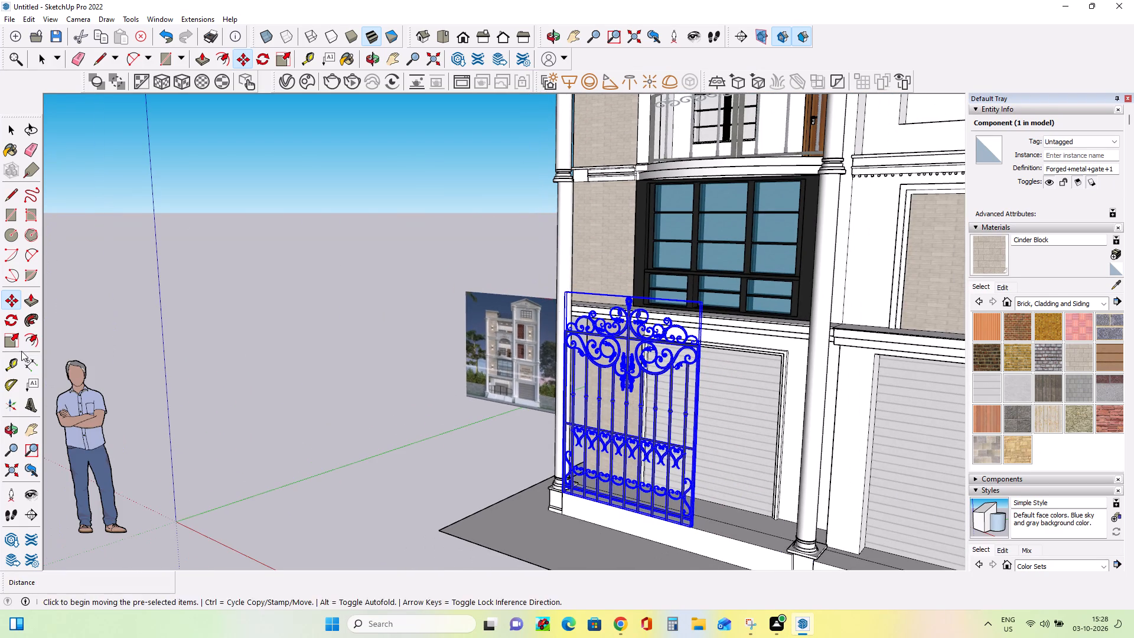
{"action": "left_click", "coordinate": [12, 339]}
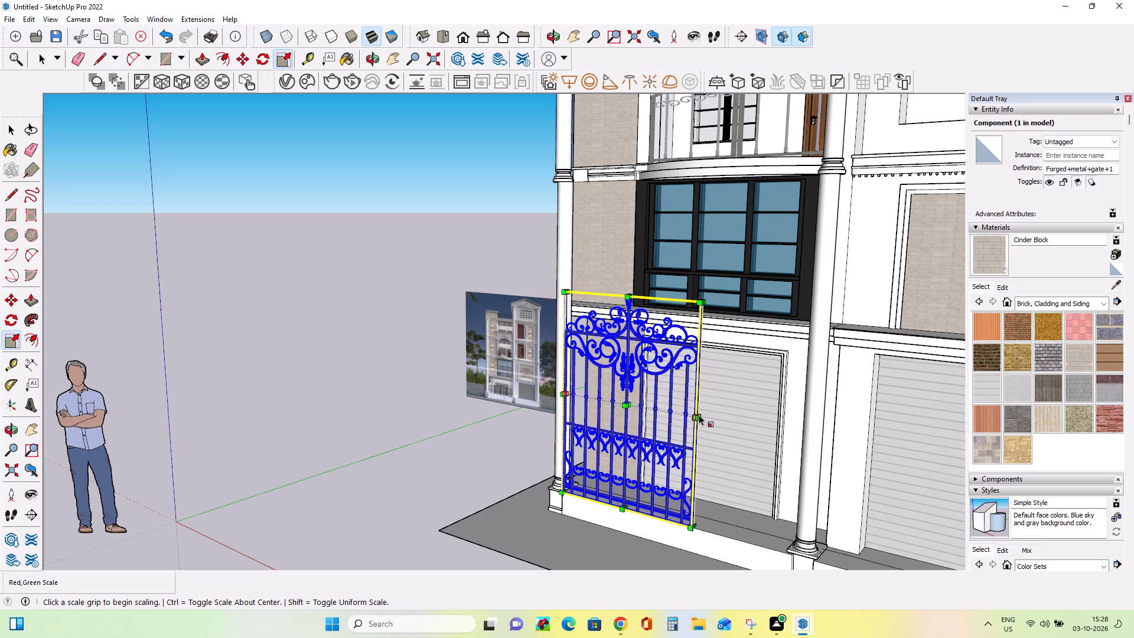
{"action": "scroll", "coordinate": [700, 412], "scroll_direction": "up", "scroll_amount": 17}
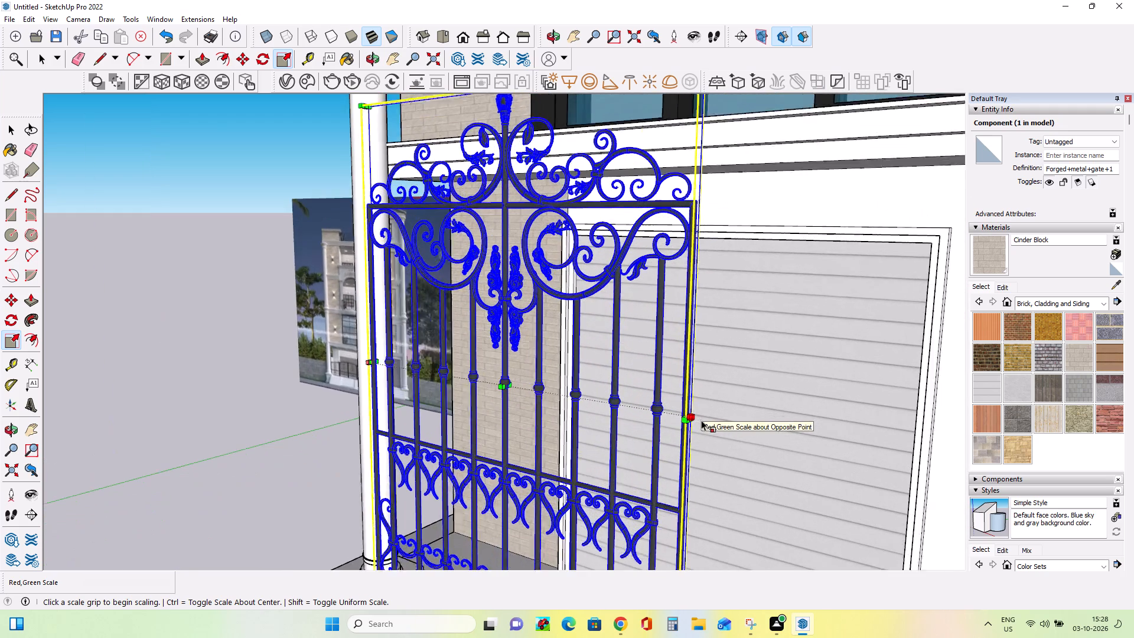
{"action": "left_click", "coordinate": [694, 419]}
{"action": "scroll", "coordinate": [786, 419], "scroll_direction": "down", "scroll_amount": 4}
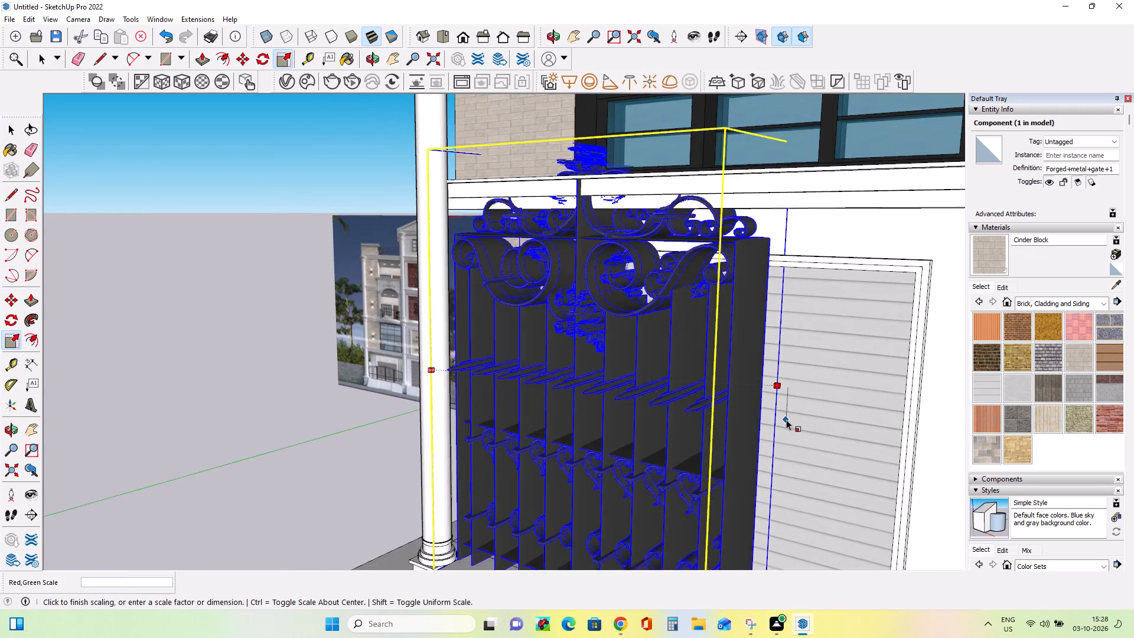
{"action": "scroll", "coordinate": [786, 419], "scroll_direction": "down", "scroll_amount": 11}
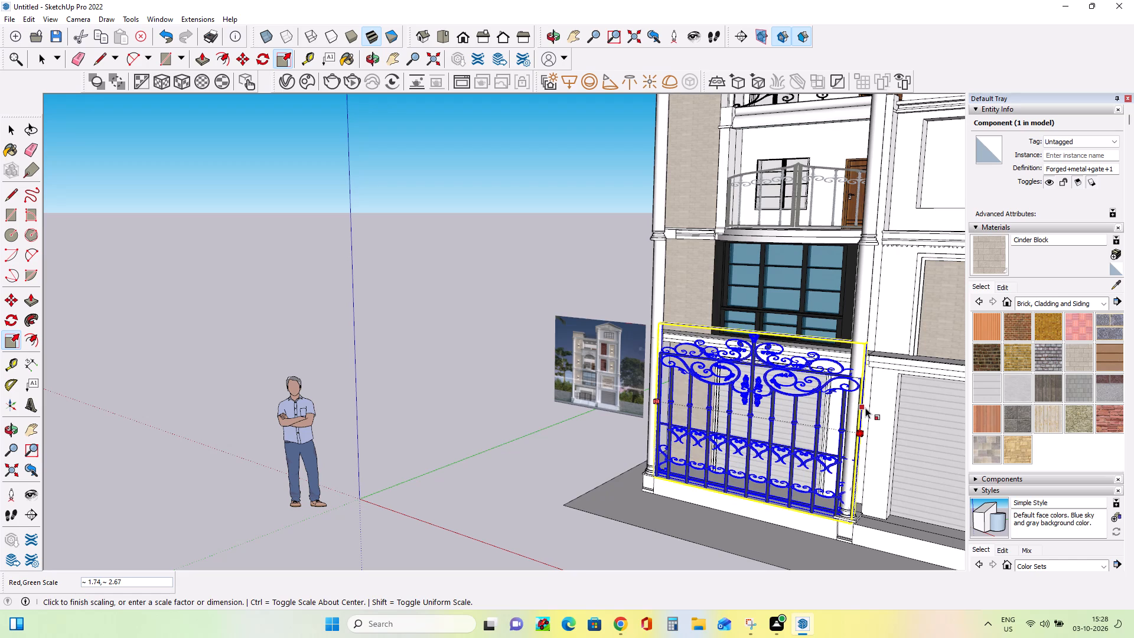
{"action": "left_click", "coordinate": [865, 408]}
Move the forged gate back about 1' from the middle column base's front corner to its rear corner.
{"action": "middle_click_drag", "start_coordinate": [878, 455], "coordinate": [679, 461]}
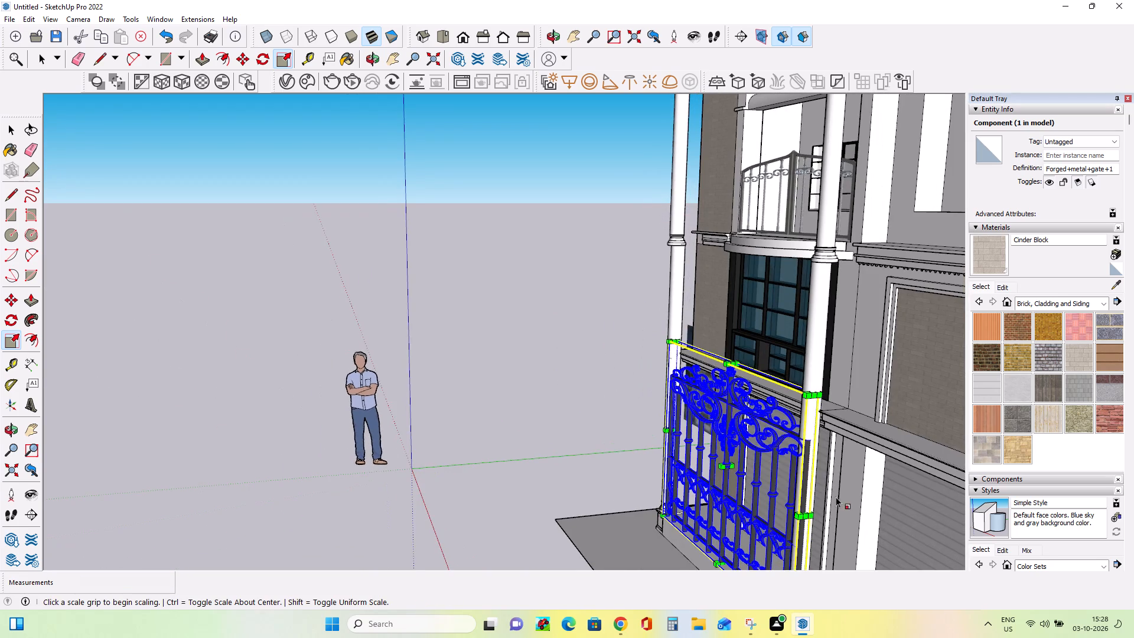
{"action": "scroll", "coordinate": [836, 497], "scroll_direction": "up", "scroll_amount": 5}
{"action": "scroll", "coordinate": [780, 432], "scroll_direction": "down", "scroll_amount": 13}
{"action": "scroll", "coordinate": [672, 477], "scroll_direction": "down", "scroll_amount": 4}
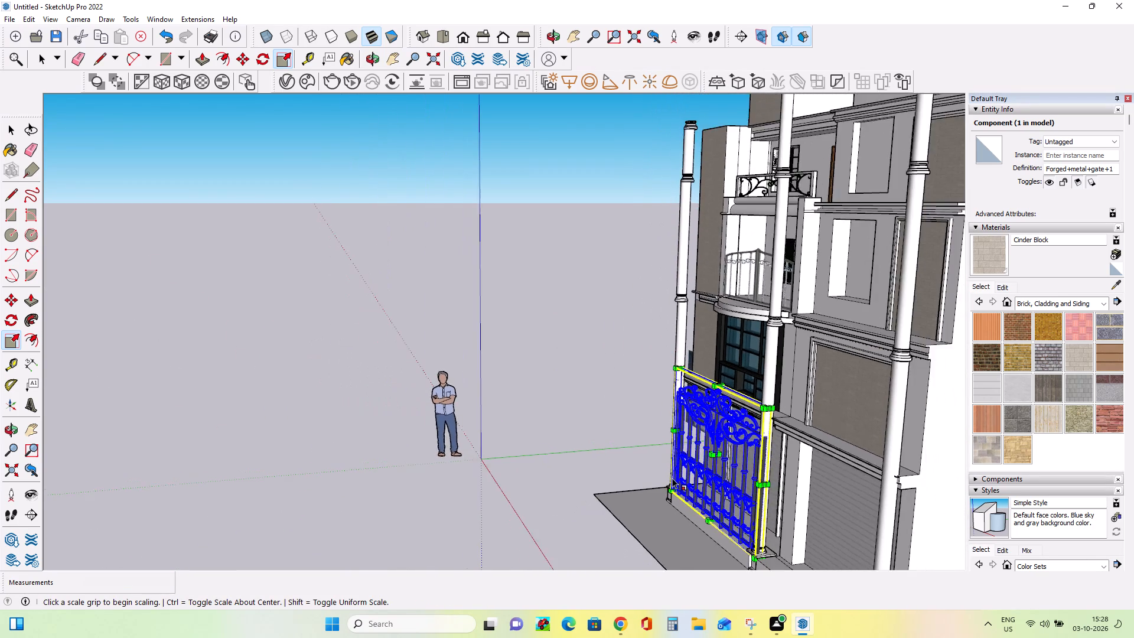
{"action": "scroll", "coordinate": [672, 478], "scroll_direction": "down", "scroll_amount": 10}
{"action": "scroll", "coordinate": [687, 536], "scroll_direction": "up", "scroll_amount": 1}
{"action": "middle_click_drag", "start_coordinate": [691, 537], "coordinate": [775, 536]}
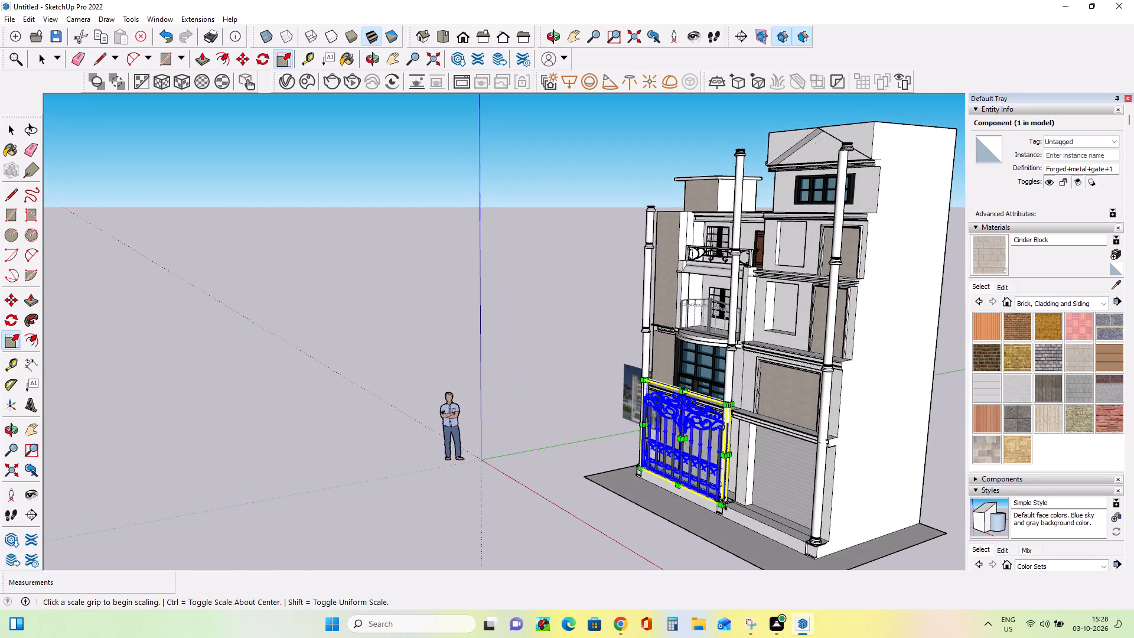
{"action": "scroll", "coordinate": [718, 503], "scroll_direction": "up", "scroll_amount": 20}
{"action": "scroll", "coordinate": [718, 503], "scroll_direction": "up", "scroll_amount": 3}
{"action": "scroll", "coordinate": [717, 510], "scroll_direction": "down", "scroll_amount": 1}
{"action": "scroll", "coordinate": [717, 510], "scroll_direction": "up", "scroll_amount": 8}
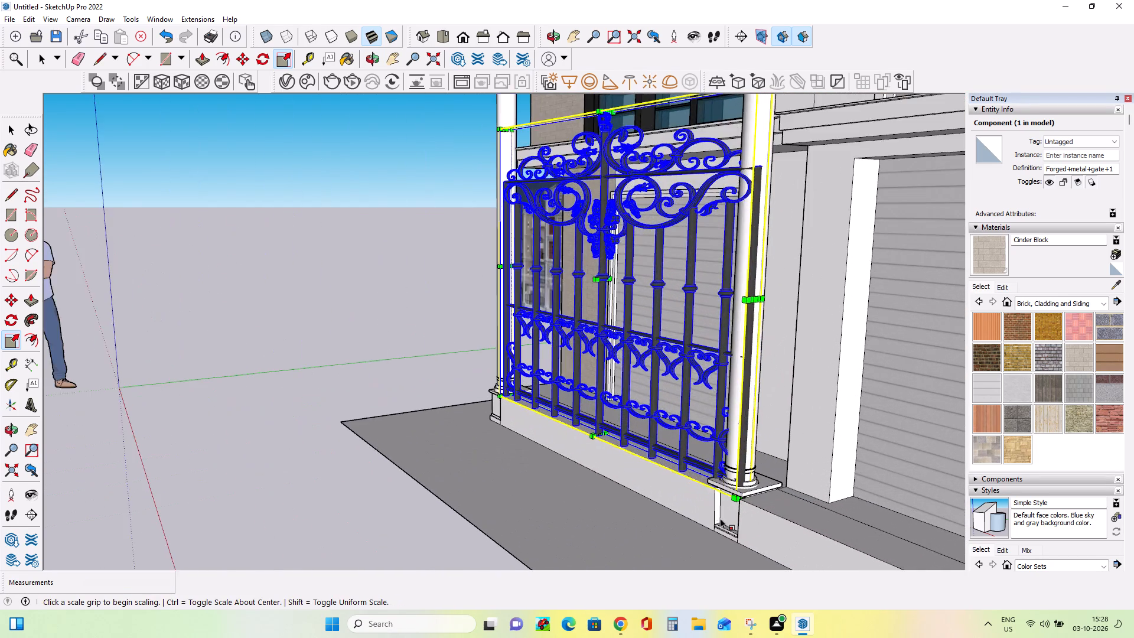
{"action": "scroll", "coordinate": [720, 518], "scroll_direction": "up", "scroll_amount": 6}
{"action": "middle_click_drag", "start_coordinate": [722, 519], "coordinate": [686, 529]}
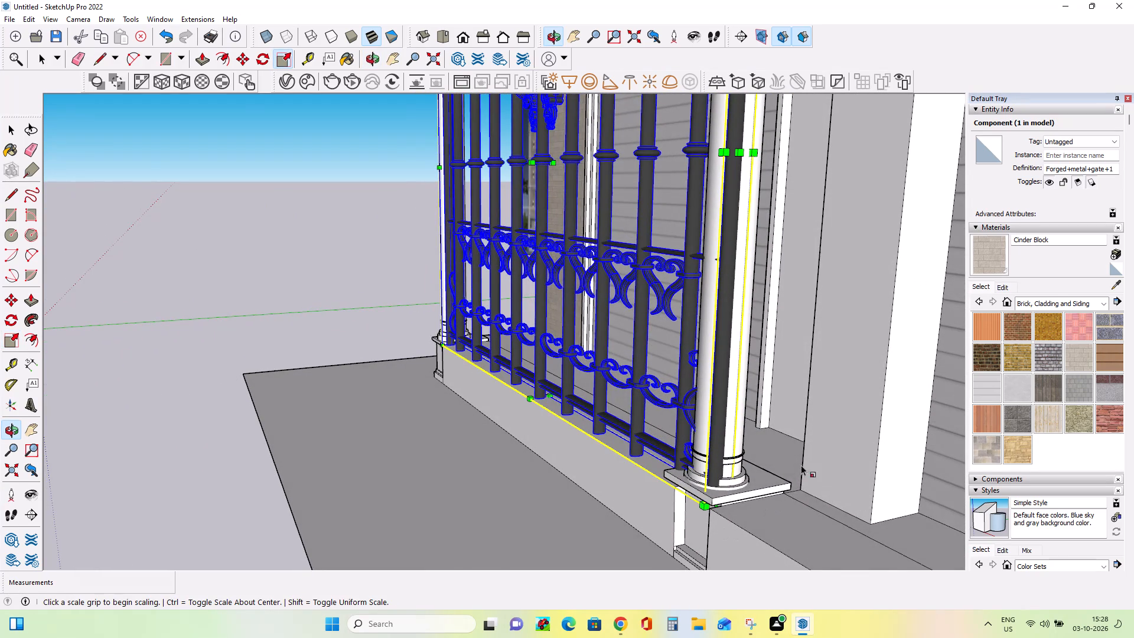
{"action": "left_click", "coordinate": [16, 297]}
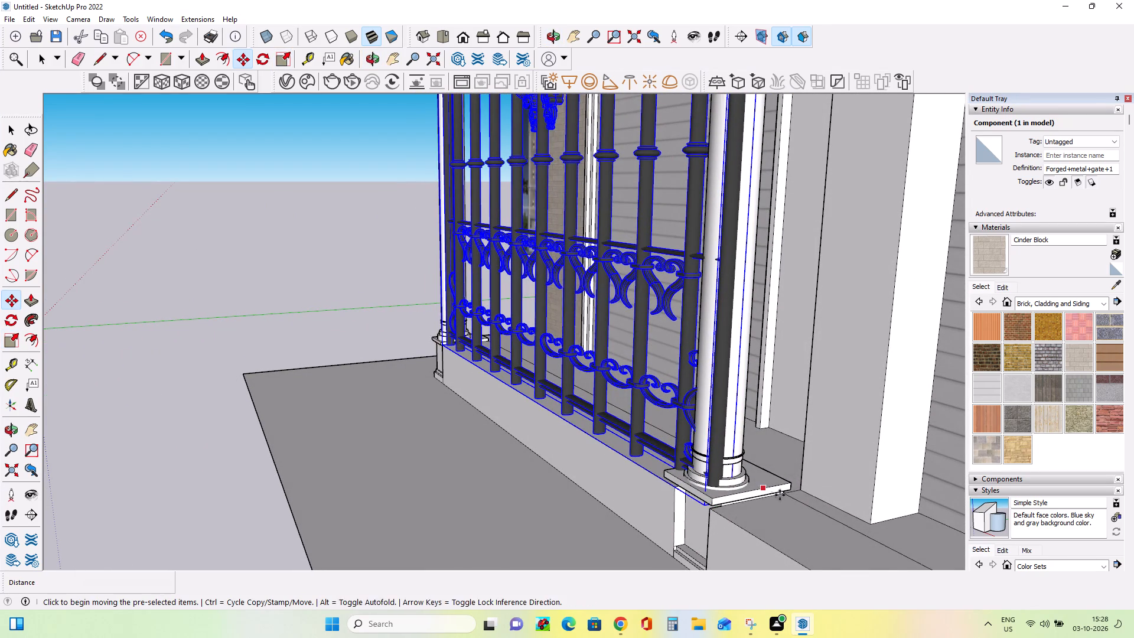
{"action": "left_click", "coordinate": [701, 506]}
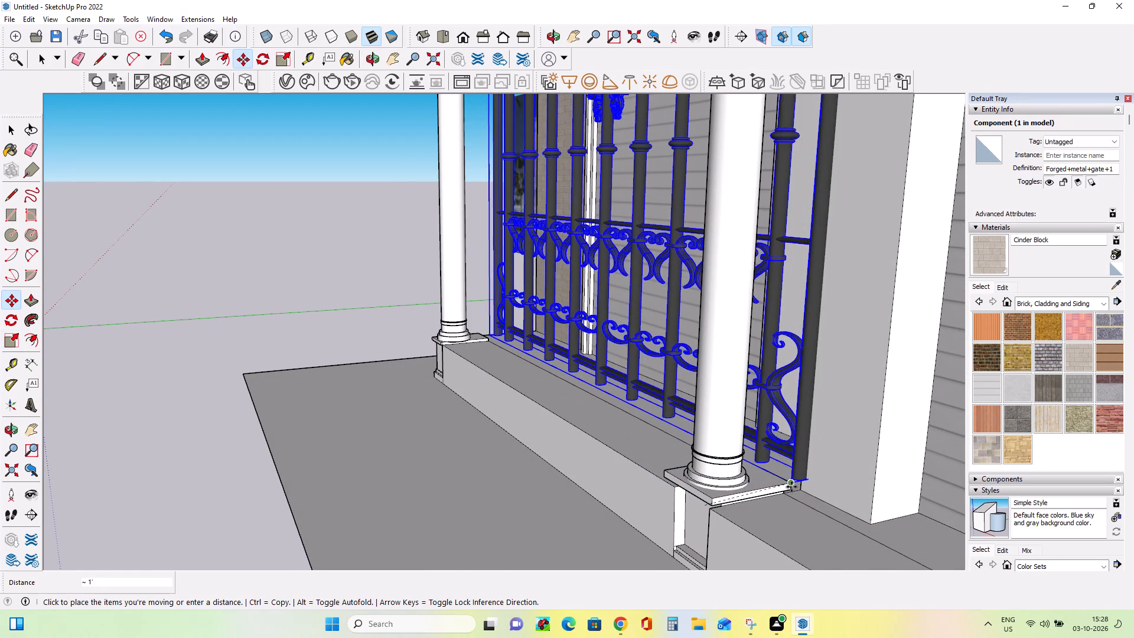
{"action": "left_click", "coordinate": [789, 488]}
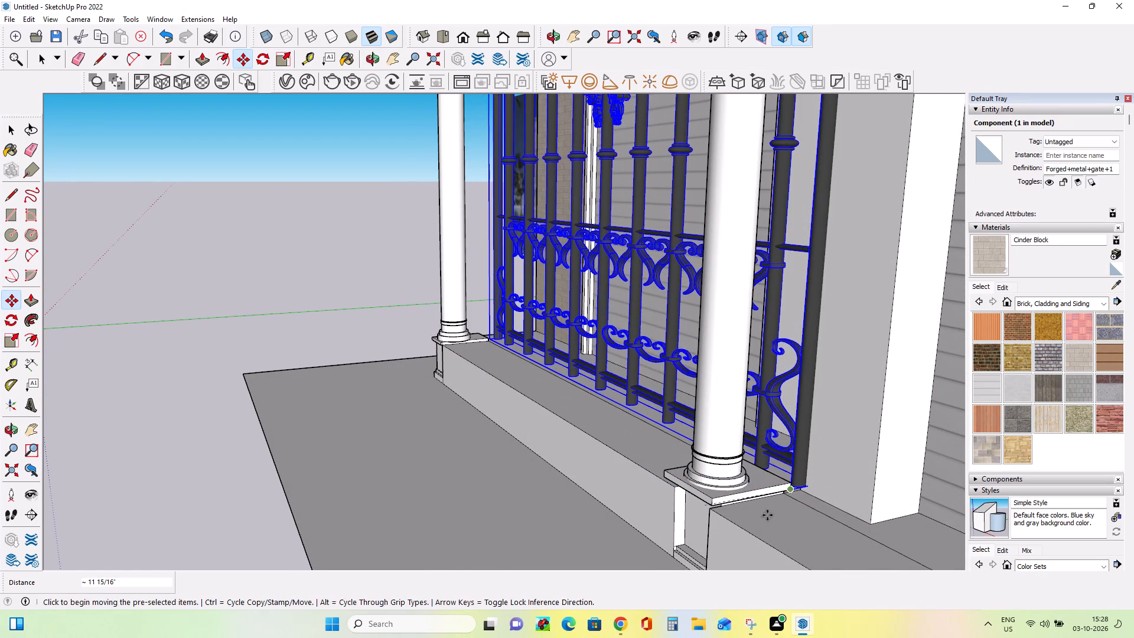
Shift the forged gate slightly so its opposite bottom corner meets the outer column on the porch floor.
{"action": "middle_click_drag", "start_coordinate": [632, 511], "coordinate": [876, 512]}
{"action": "scroll", "coordinate": [412, 371], "scroll_direction": "down", "scroll_amount": 4}
{"action": "scroll", "coordinate": [334, 354], "scroll_direction": "up", "scroll_amount": 2}
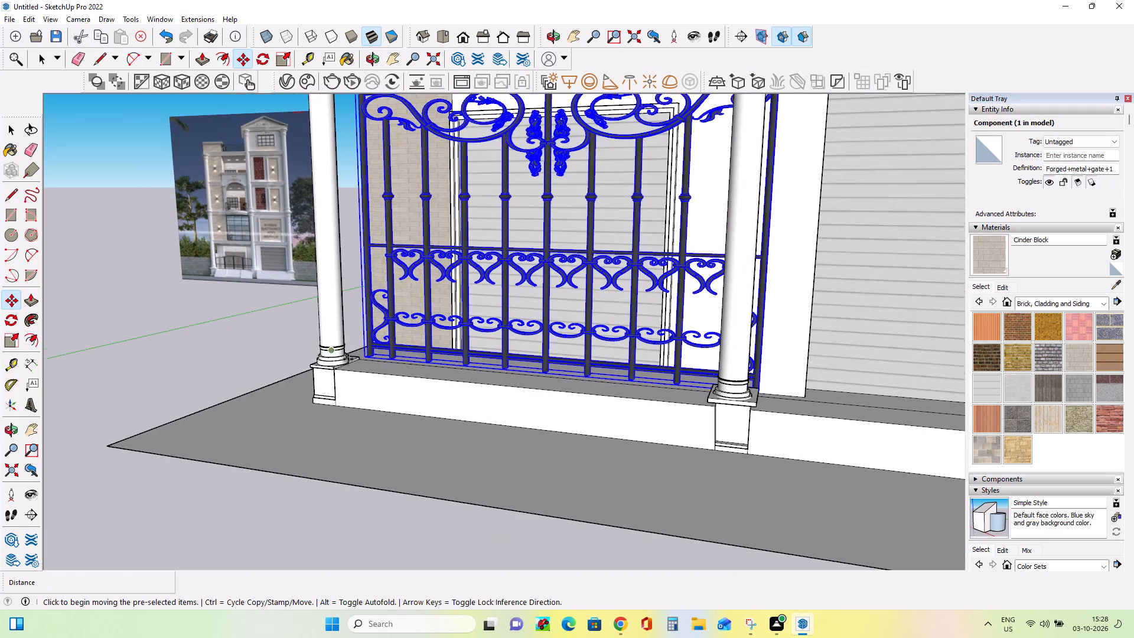
{"action": "scroll", "coordinate": [348, 359], "scroll_direction": "up", "scroll_amount": 6}
{"action": "middle_click_drag", "start_coordinate": [435, 402], "coordinate": [617, 463]}
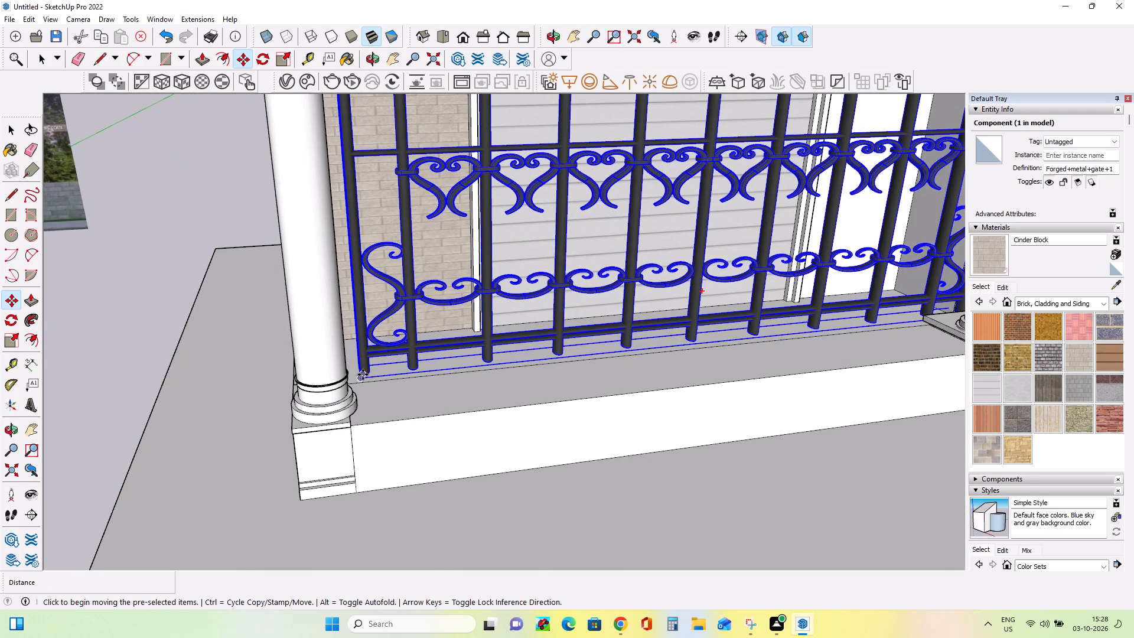
{"action": "left_click", "coordinate": [363, 375]}
{"action": "left_click", "coordinate": [352, 382]}
Adjust the forged gate's width along the red axis at its middle-column end.
{"action": "middle_click_drag", "start_coordinate": [476, 417], "coordinate": [458, 408]}
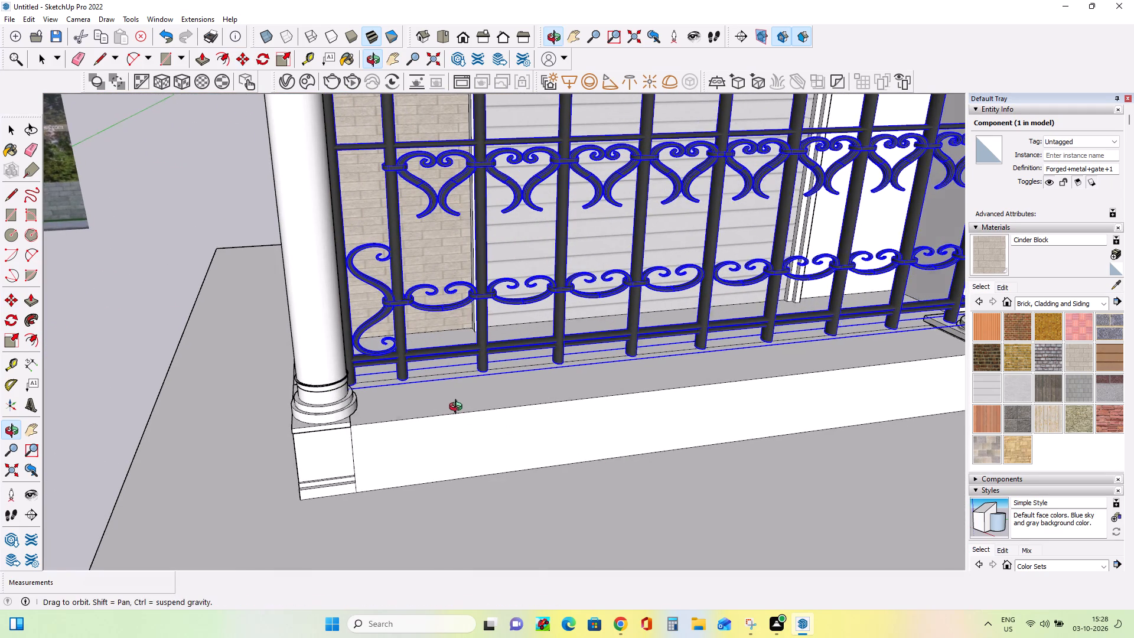
{"action": "middle_click_drag", "start_coordinate": [458, 408], "coordinate": [379, 402]}
{"action": "scroll", "coordinate": [379, 402], "scroll_direction": "down", "scroll_amount": 13}
{"action": "middle_click_drag", "start_coordinate": [629, 392], "coordinate": [539, 412]}
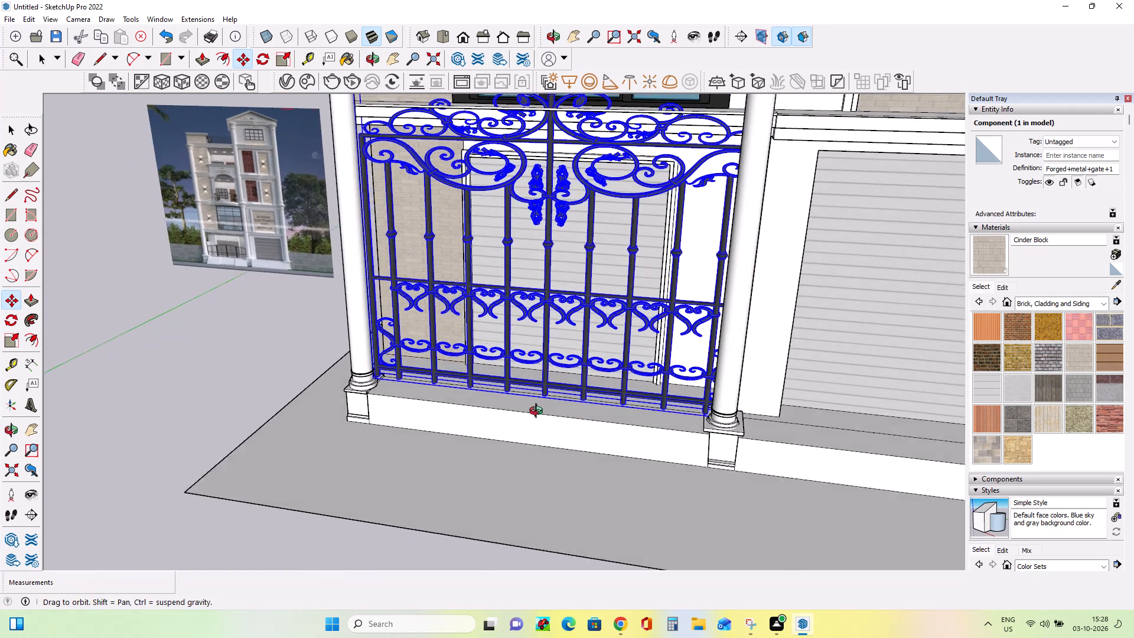
{"action": "middle_click_drag", "start_coordinate": [539, 412], "coordinate": [510, 418]}
{"action": "left_click", "coordinate": [9, 337]}
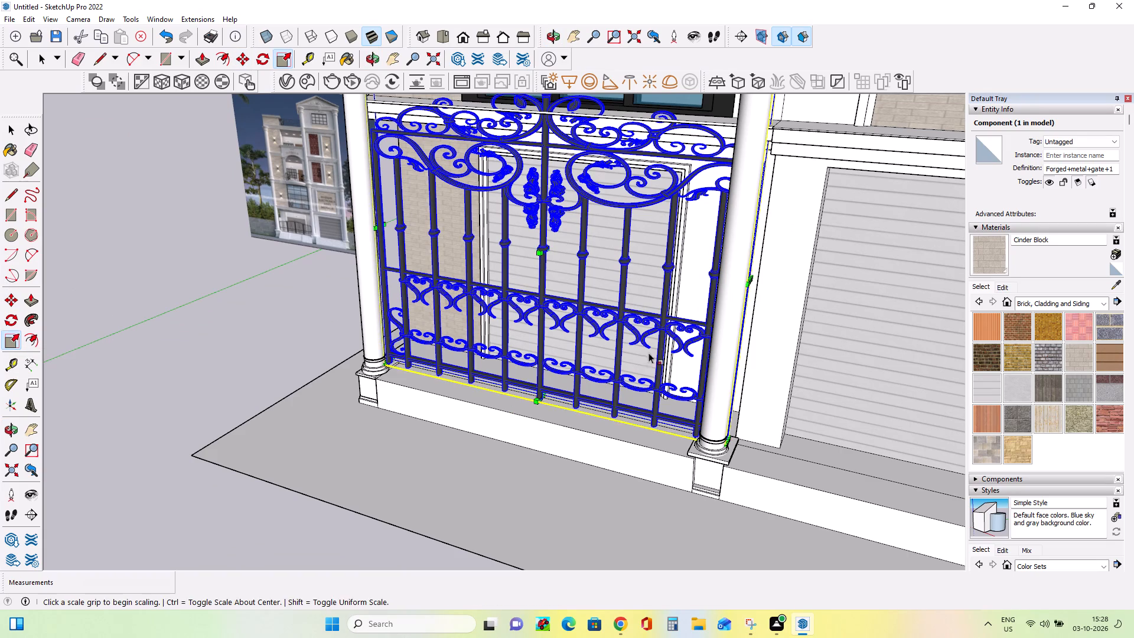
{"action": "middle_click_drag", "start_coordinate": [660, 347], "coordinate": [390, 360]}
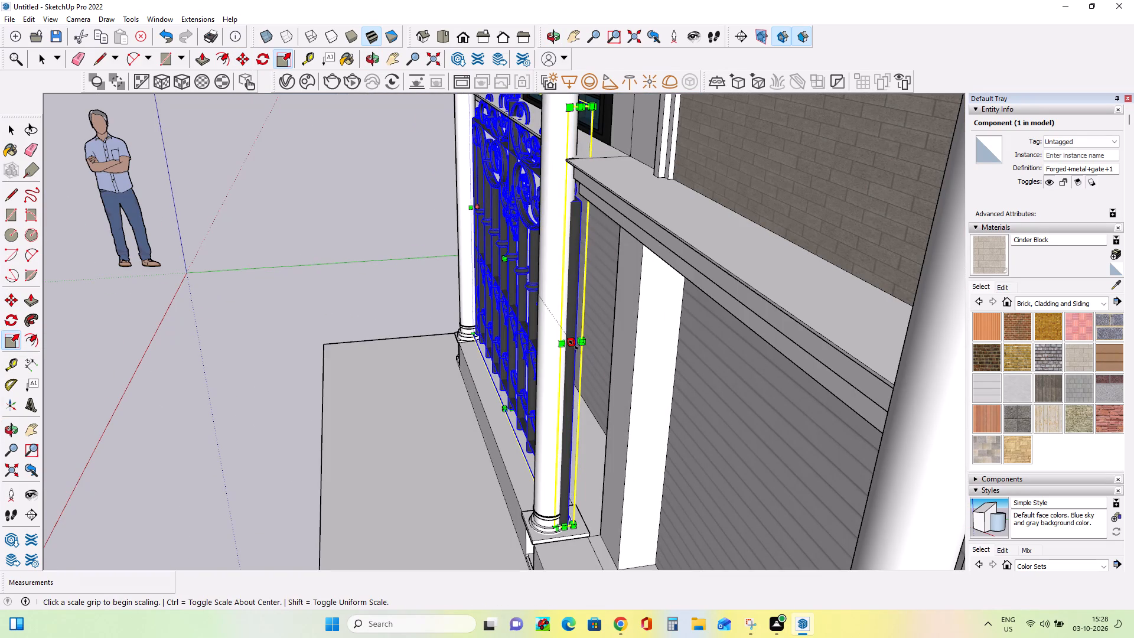
{"action": "left_click", "coordinate": [573, 345]}
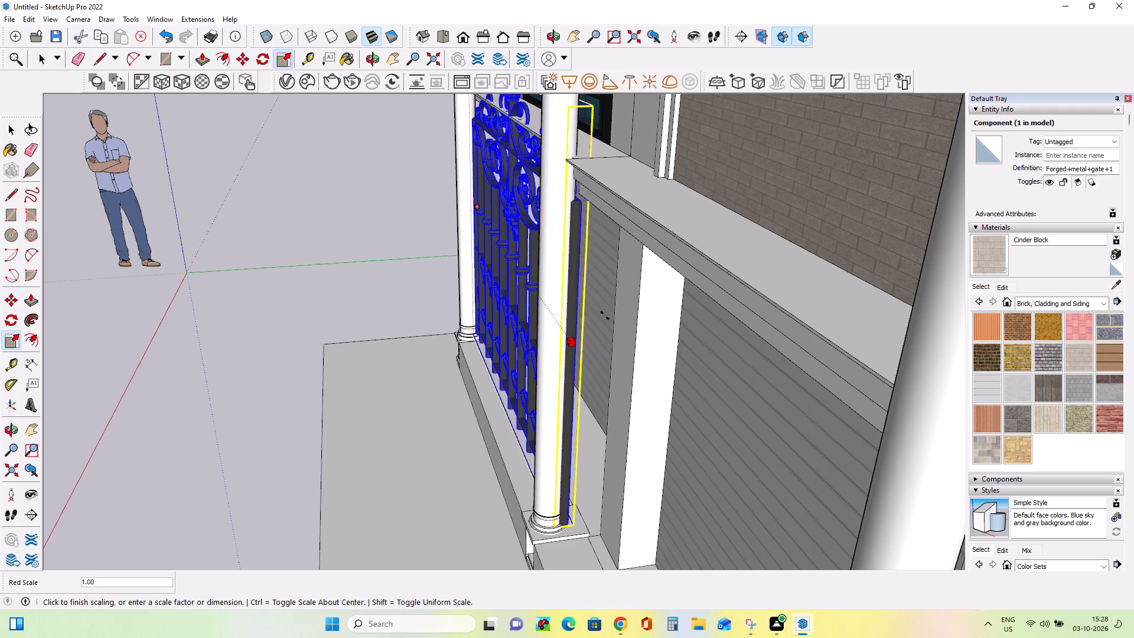
{"action": "left_click", "coordinate": [605, 315]}
Scale the forged gate down along the blue axis so its top sits well below the porch beam.
{"action": "middle_click_drag", "start_coordinate": [510, 478], "coordinate": [872, 370]}
{"action": "scroll", "coordinate": [555, 357], "scroll_direction": "down", "scroll_amount": 2}
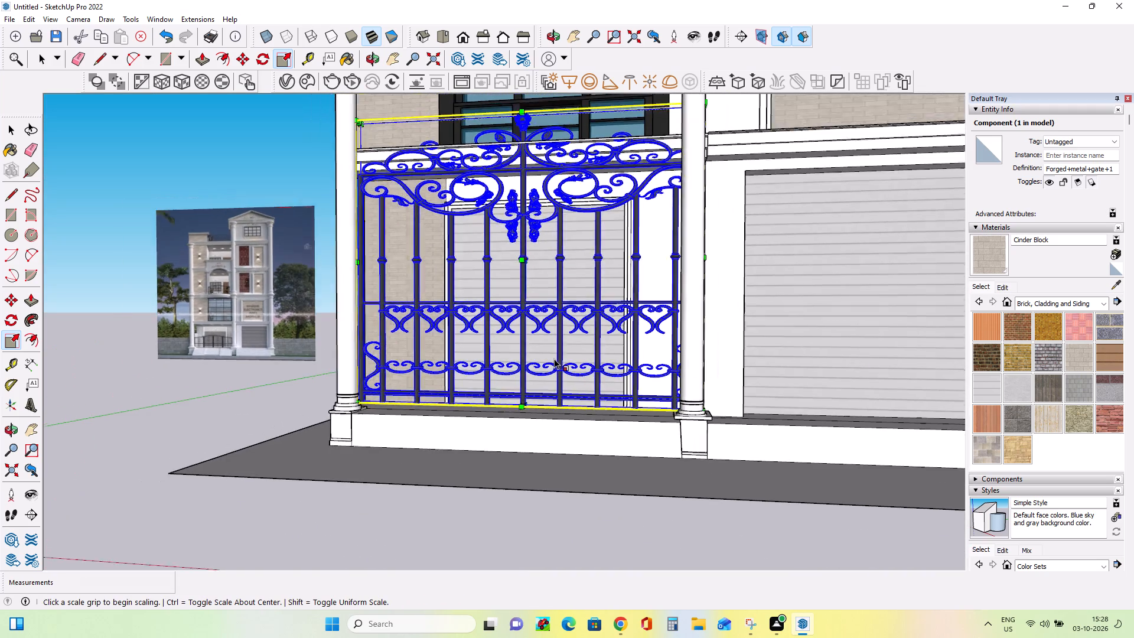
{"action": "scroll", "coordinate": [554, 359], "scroll_direction": "down", "scroll_amount": 6}
{"action": "middle_click_drag", "start_coordinate": [470, 254], "coordinate": [601, 514]}
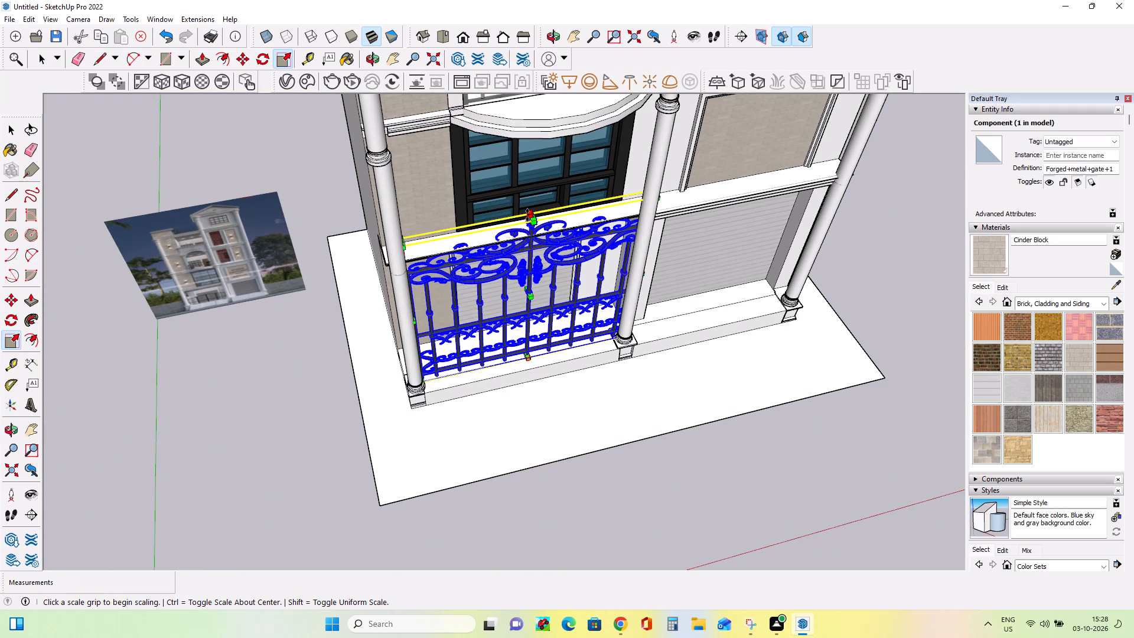
{"action": "left_click", "coordinate": [530, 212]}
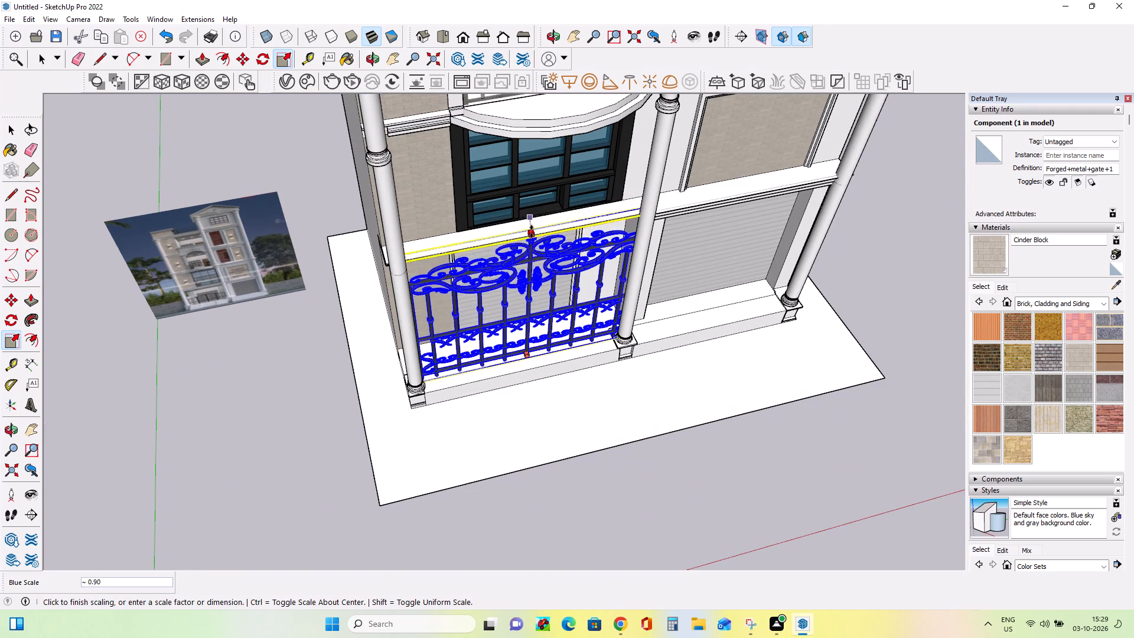
{"action": "left_click", "coordinate": [543, 282]}
Reduce the forged gate's height further along the blue axis by a factor of about 0.85.
{"action": "middle_click_drag", "start_coordinate": [578, 322], "coordinate": [564, 279]}
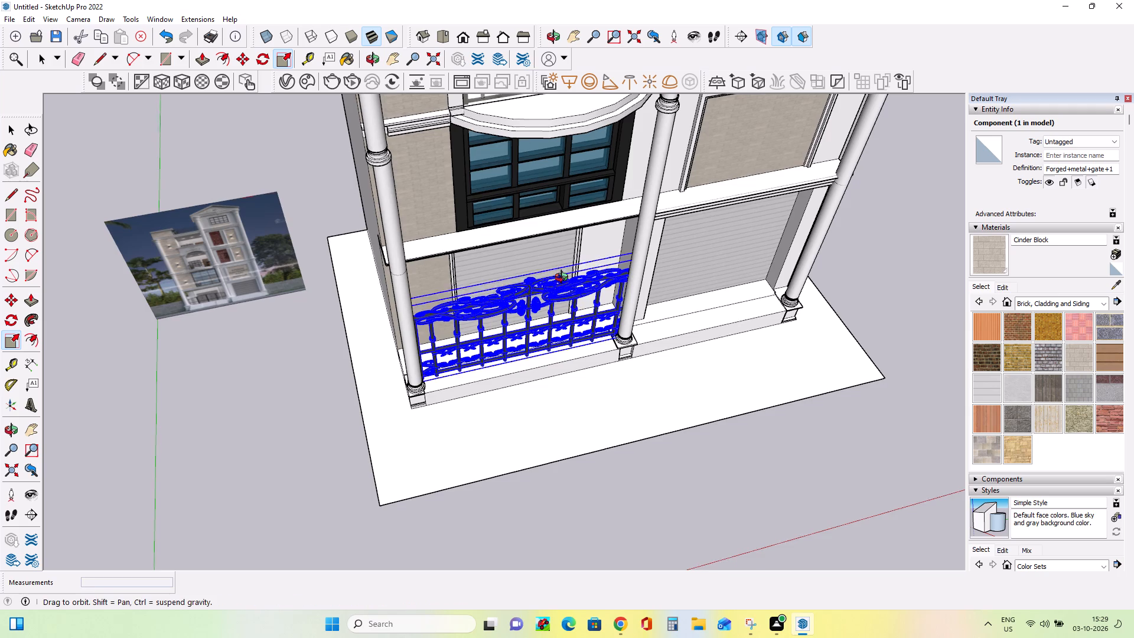
{"action": "middle_click_drag", "start_coordinate": [564, 279], "coordinate": [541, 197]}
{"action": "scroll", "coordinate": [548, 308], "scroll_direction": "up", "scroll_amount": 9}
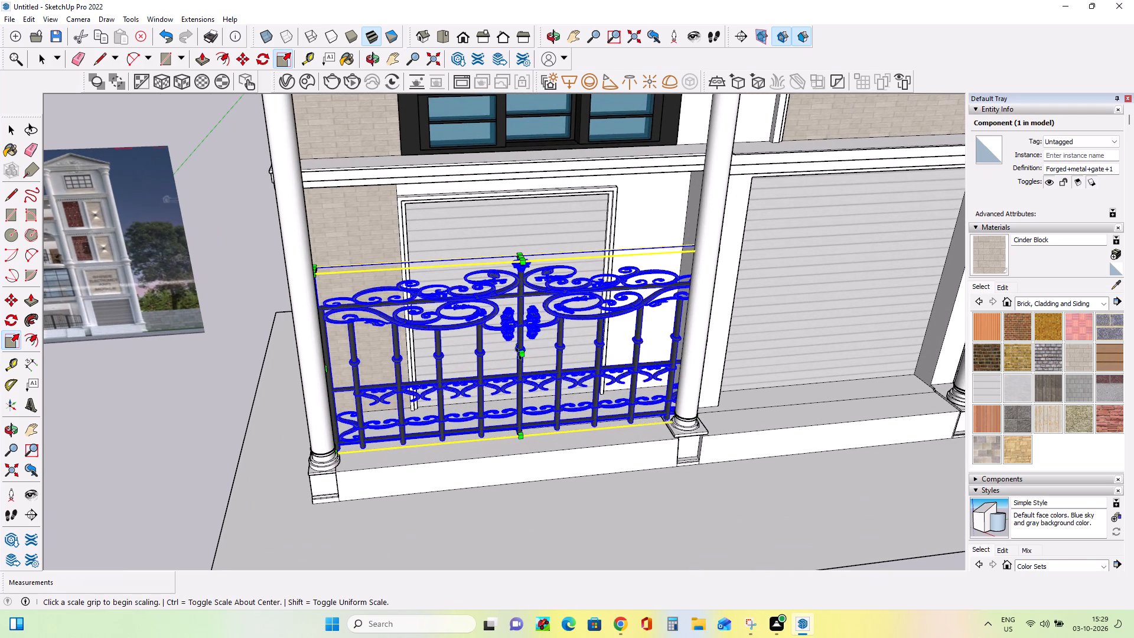
{"action": "left_click", "coordinate": [519, 353]}
{"action": "left_click", "coordinate": [519, 349]}
{"action": "middle_click_drag", "start_coordinate": [549, 378], "coordinate": [549, 361]}
{"action": "middle_click_drag", "start_coordinate": [516, 262], "coordinate": [607, 375]}
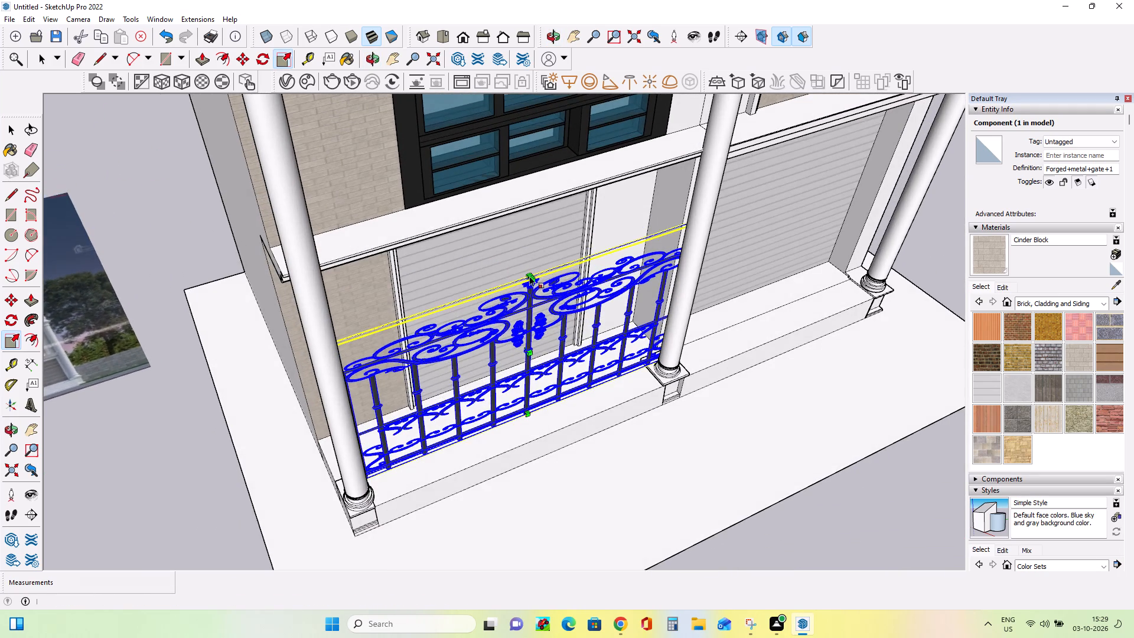
{"action": "scroll", "coordinate": [525, 276], "scroll_direction": "up", "scroll_amount": 12}
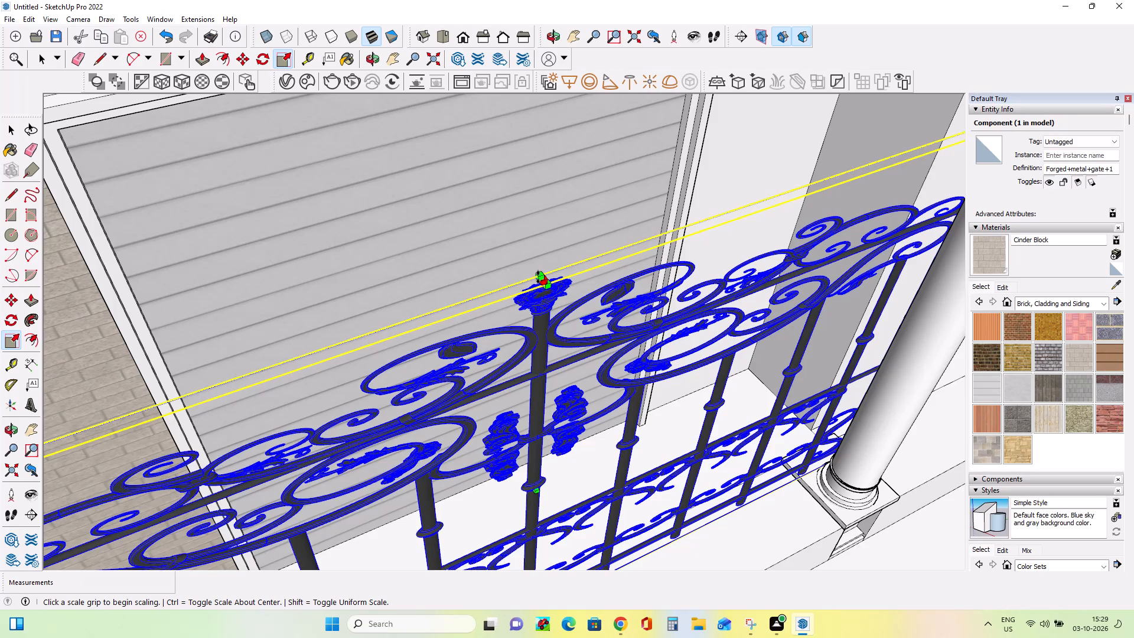
{"action": "left_click", "coordinate": [538, 278]}
{"action": "left_click", "coordinate": [542, 354]}
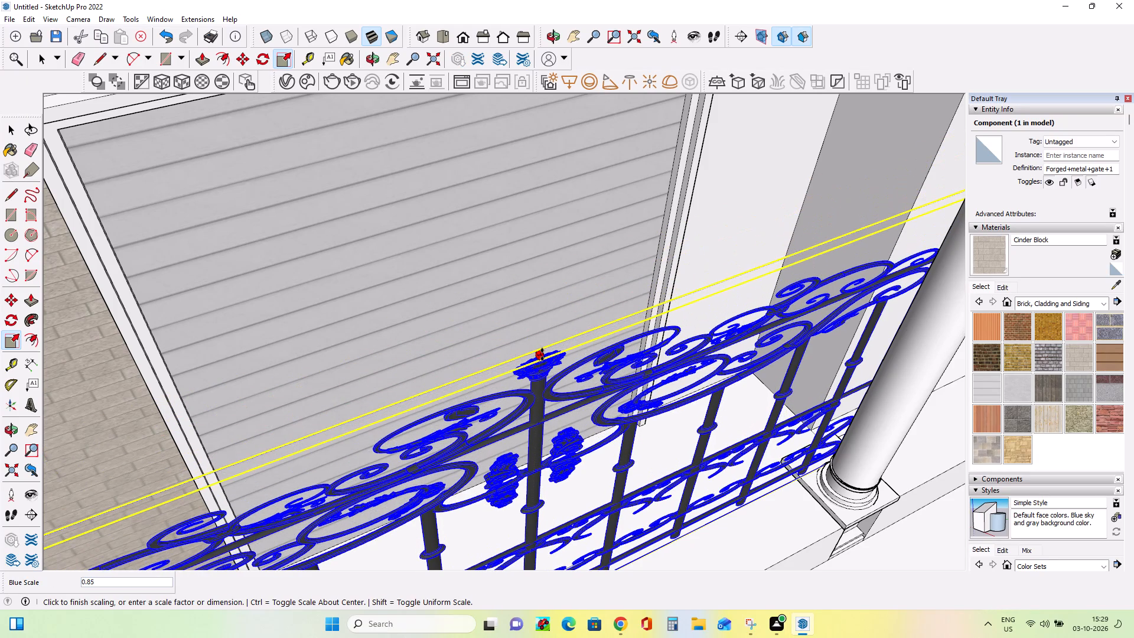
Examine the ground-floor railing's proportions against the columns and the whole facade.
{"action": "middle_click_drag", "start_coordinate": [632, 432], "coordinate": [558, 329]}
{"action": "scroll", "coordinate": [558, 329], "scroll_direction": "down", "scroll_amount": 17}
{"action": "middle_click_drag", "start_coordinate": [573, 390], "coordinate": [522, 397]}
{"action": "scroll", "coordinate": [522, 397], "scroll_direction": "down", "scroll_amount": 16}
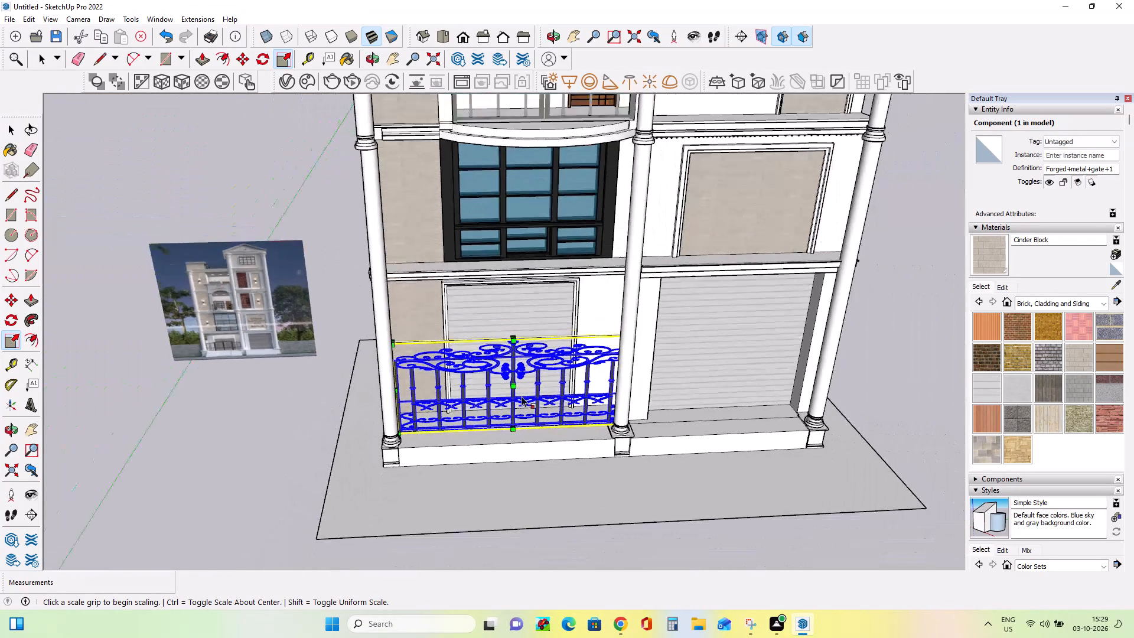
{"action": "scroll", "coordinate": [522, 396], "scroll_direction": "down", "scroll_amount": 11}
{"action": "middle_click_drag", "start_coordinate": [537, 390], "coordinate": [576, 296]}
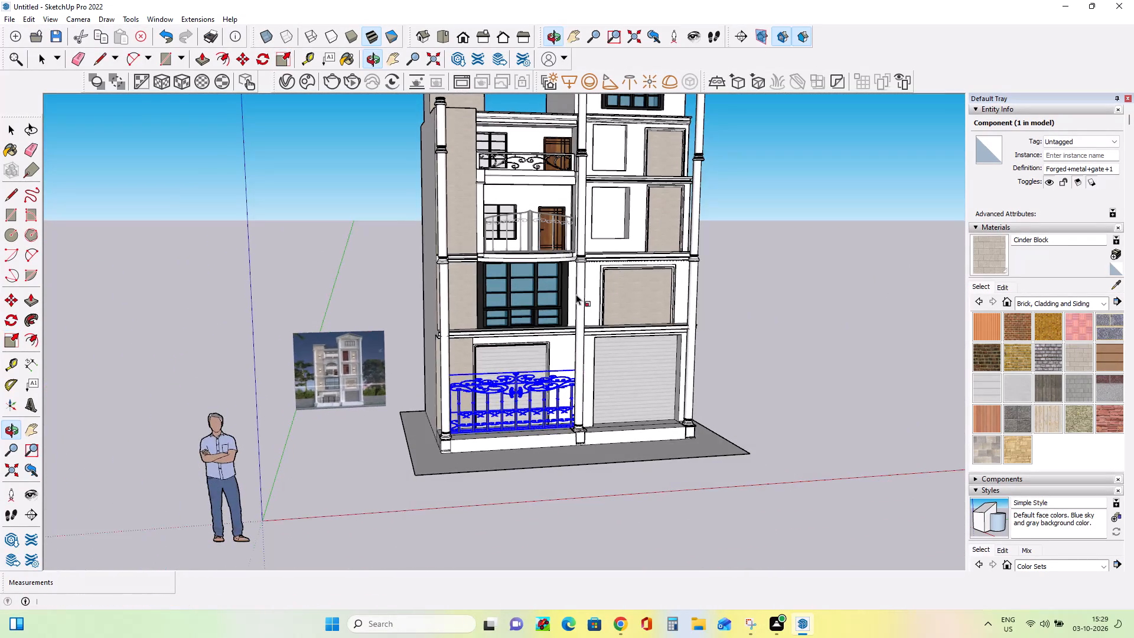
Review the full facade with its fitted railings and deselect the forged gate.
{"action": "left_click", "coordinate": [36, 434]}
{"action": "left_click", "coordinate": [569, 380]}
{"action": "left_click_drag", "start_coordinate": [569, 380], "coordinate": [571, 463]}
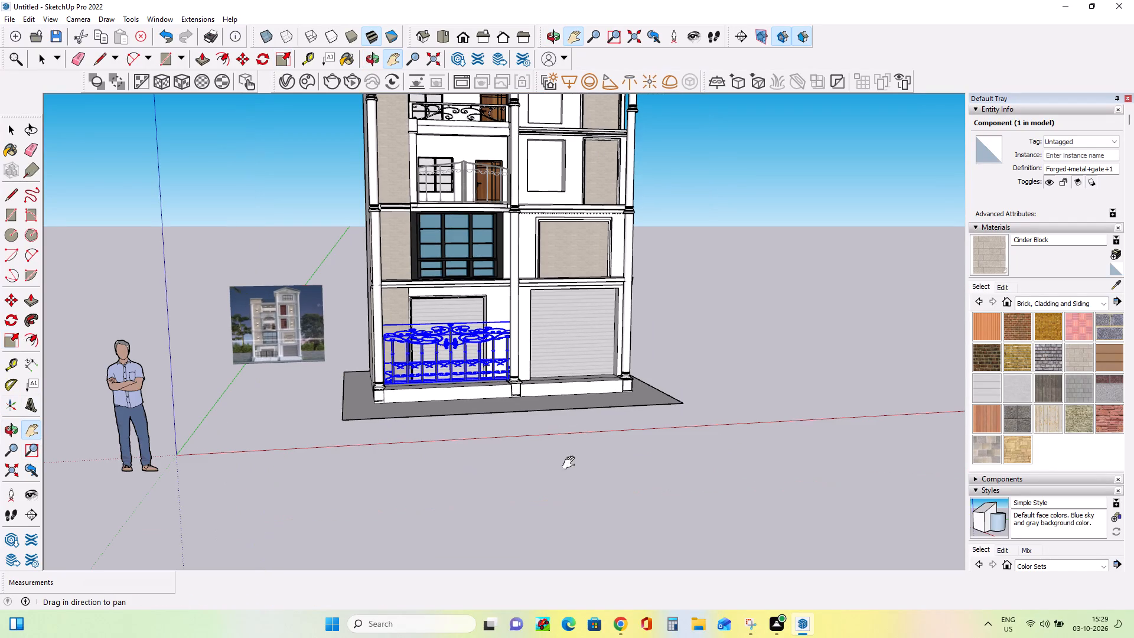
{"action": "left_click_drag", "start_coordinate": [571, 463], "coordinate": [573, 502]}
{"action": "left_click", "coordinate": [573, 502]}
{"action": "left_click_drag", "start_coordinate": [493, 266], "coordinate": [500, 289]}
{"action": "left_click_drag", "start_coordinate": [506, 308], "coordinate": [549, 485]}
{"action": "left_click_drag", "start_coordinate": [550, 448], "coordinate": [549, 437]}
{"action": "left_click_drag", "start_coordinate": [546, 428], "coordinate": [538, 406]}
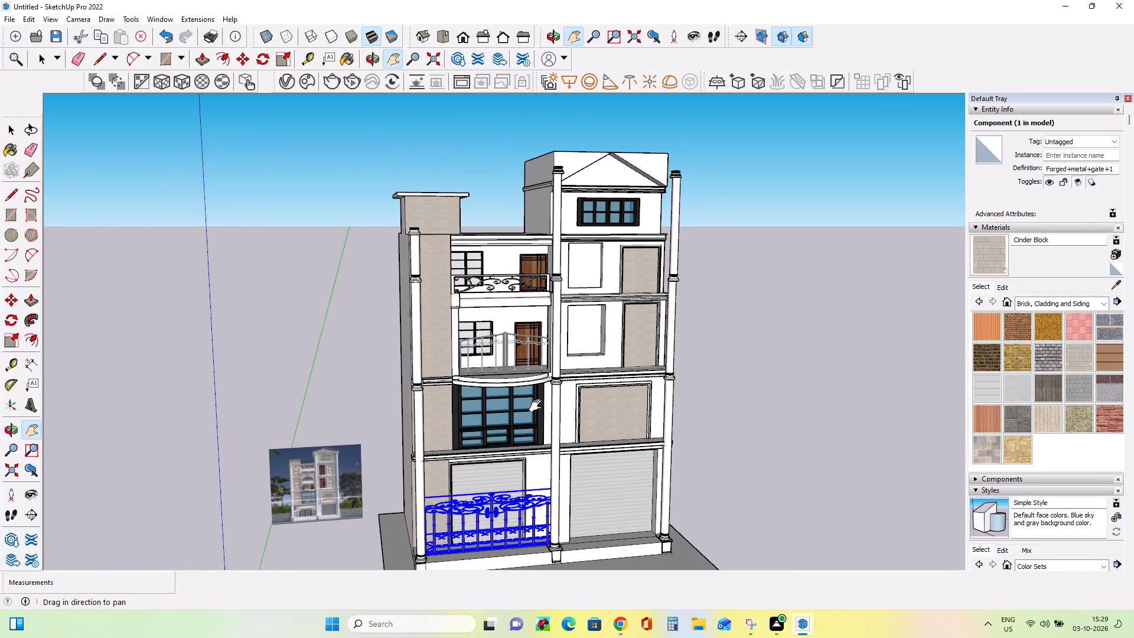
{"action": "left_click_drag", "start_coordinate": [538, 406], "coordinate": [533, 380]}
{"action": "left_click", "coordinate": [13, 127]}
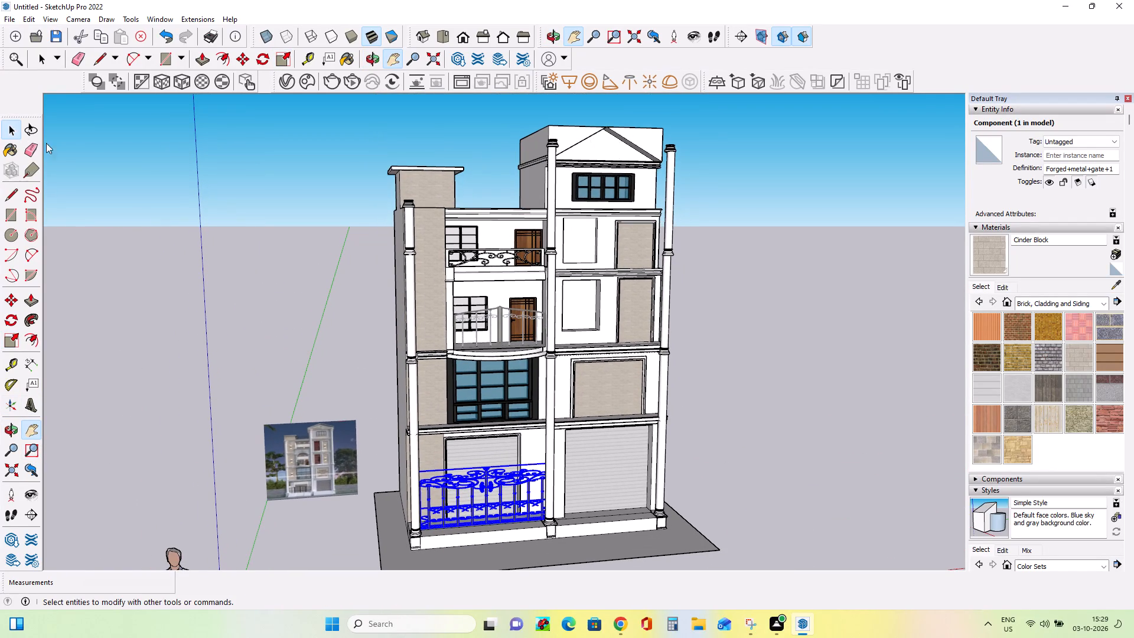
{"action": "left_click", "coordinate": [161, 257]}
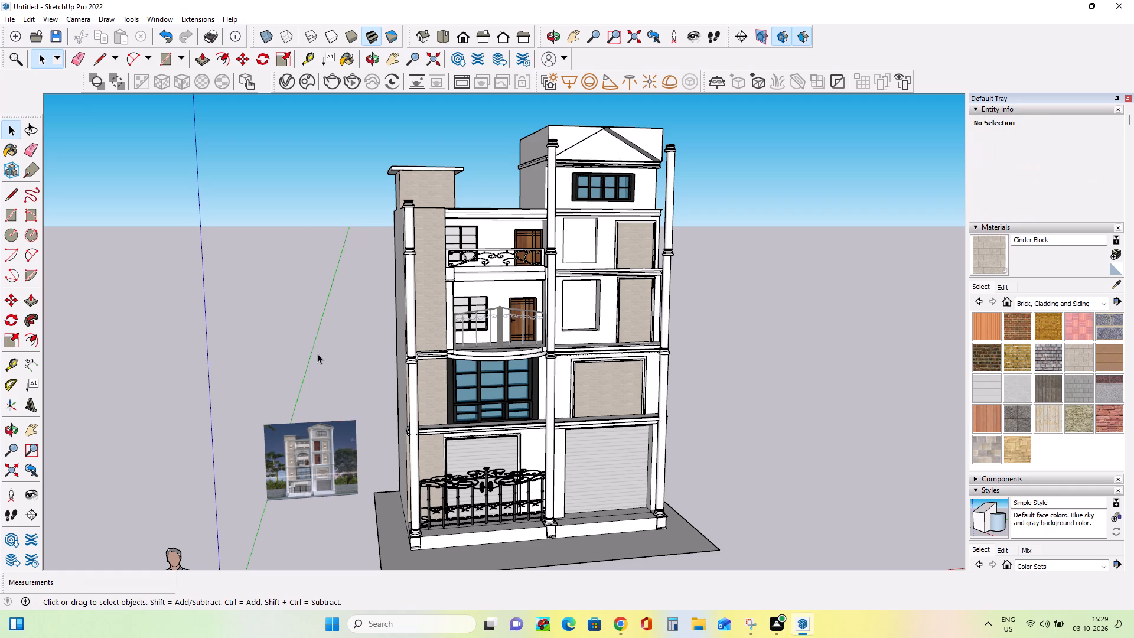
Examine the reference picture's facade closely, focusing on the red patterned wall panels and neighbouring cladding.
{"action": "scroll", "coordinate": [337, 493], "scroll_direction": "up", "scroll_amount": 12}
{"action": "scroll", "coordinate": [304, 455], "scroll_direction": "up", "scroll_amount": 16}
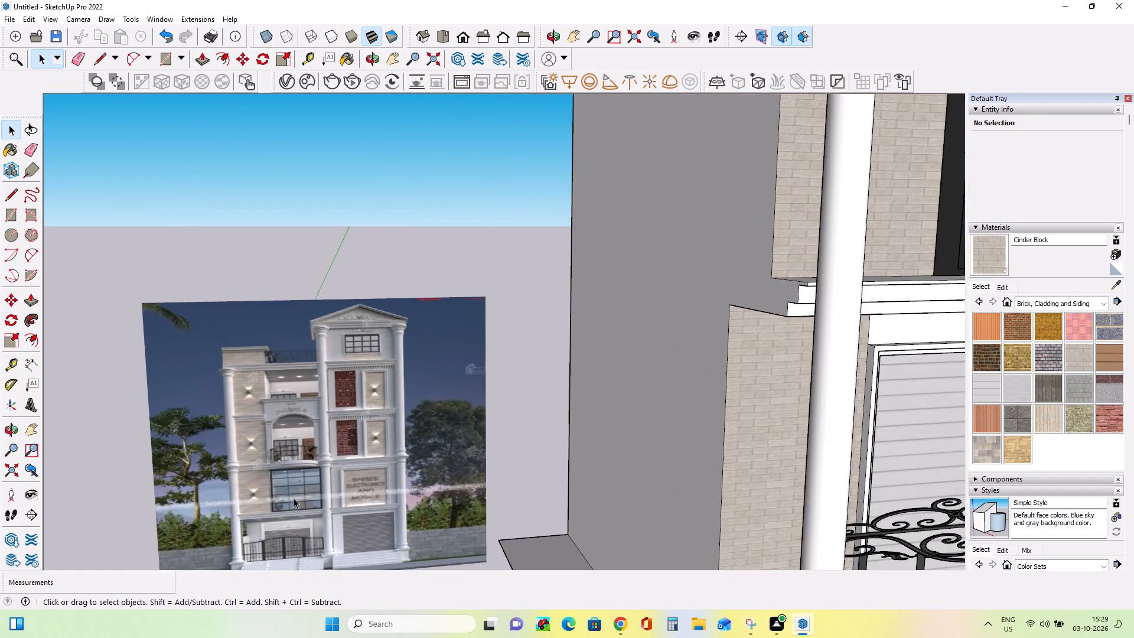
{"action": "scroll", "coordinate": [294, 498], "scroll_direction": "up", "scroll_amount": 5}
{"action": "scroll", "coordinate": [294, 498], "scroll_direction": "down", "scroll_amount": 4}
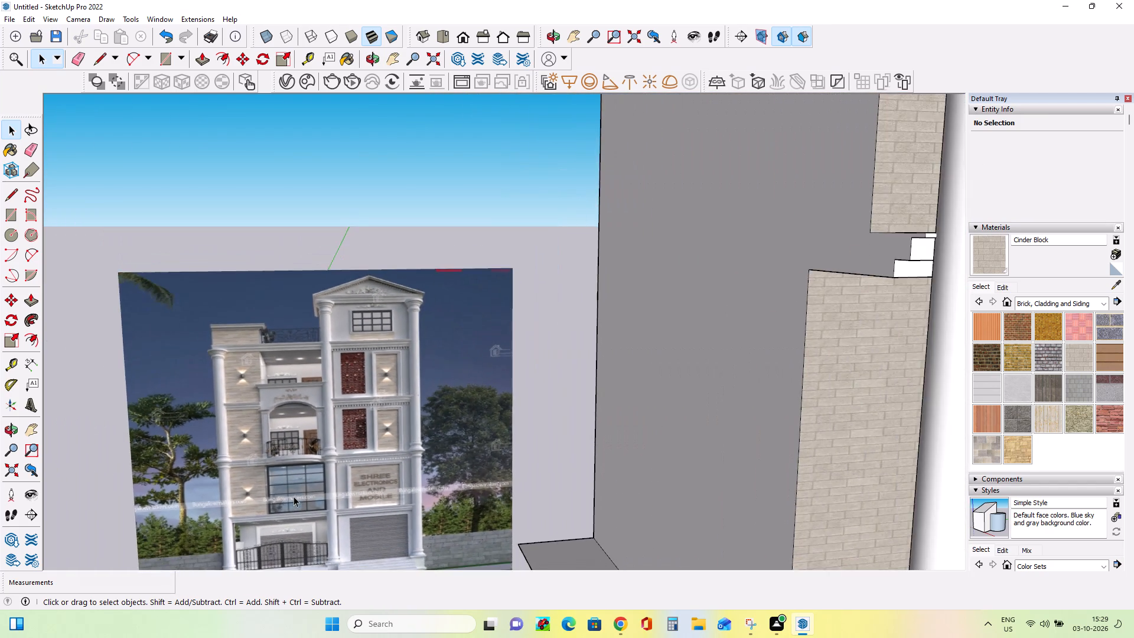
{"action": "scroll", "coordinate": [294, 496], "scroll_direction": "down", "scroll_amount": 15}
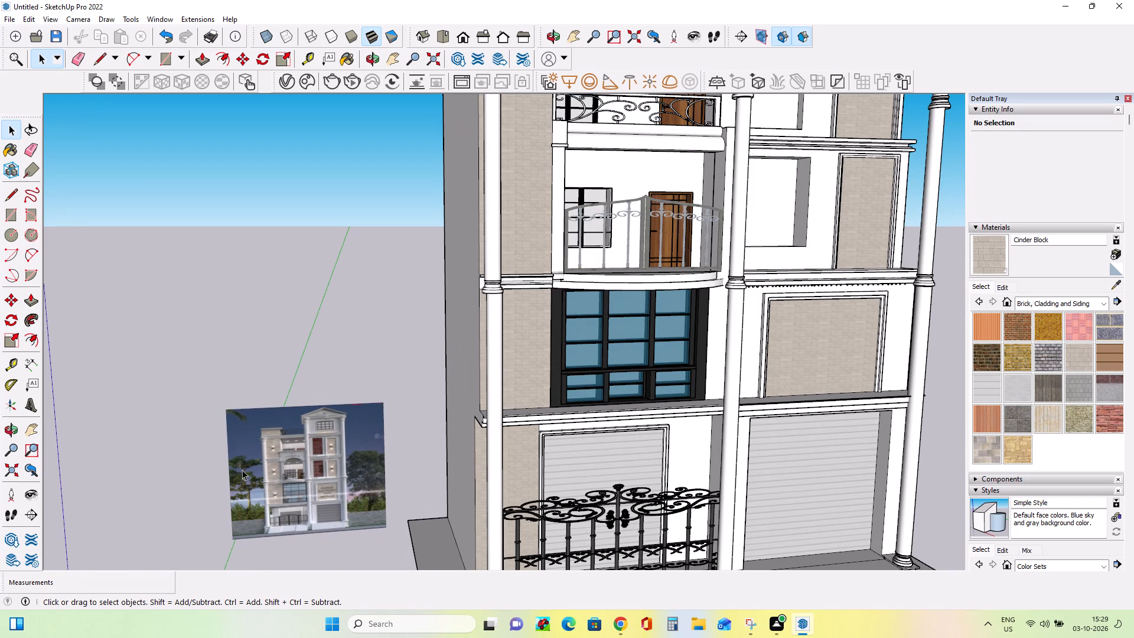
{"action": "scroll", "coordinate": [304, 504], "scroll_direction": "up", "scroll_amount": 16}
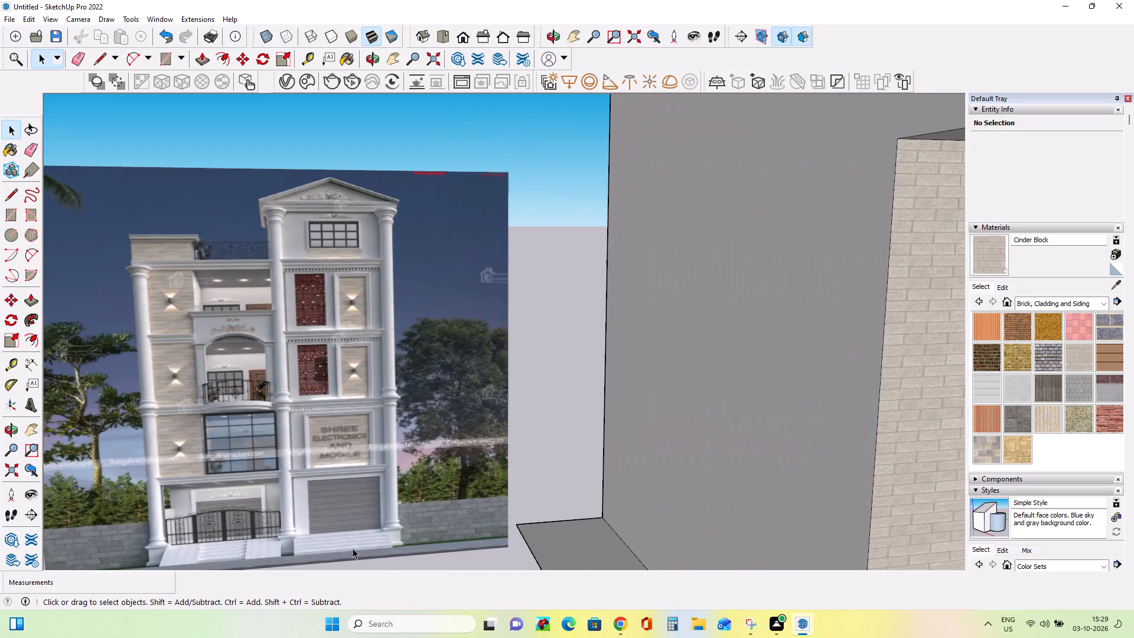
{"action": "scroll", "coordinate": [341, 524], "scroll_direction": "up", "scroll_amount": 6}
{"action": "scroll", "coordinate": [308, 236], "scroll_direction": "up", "scroll_amount": 4}
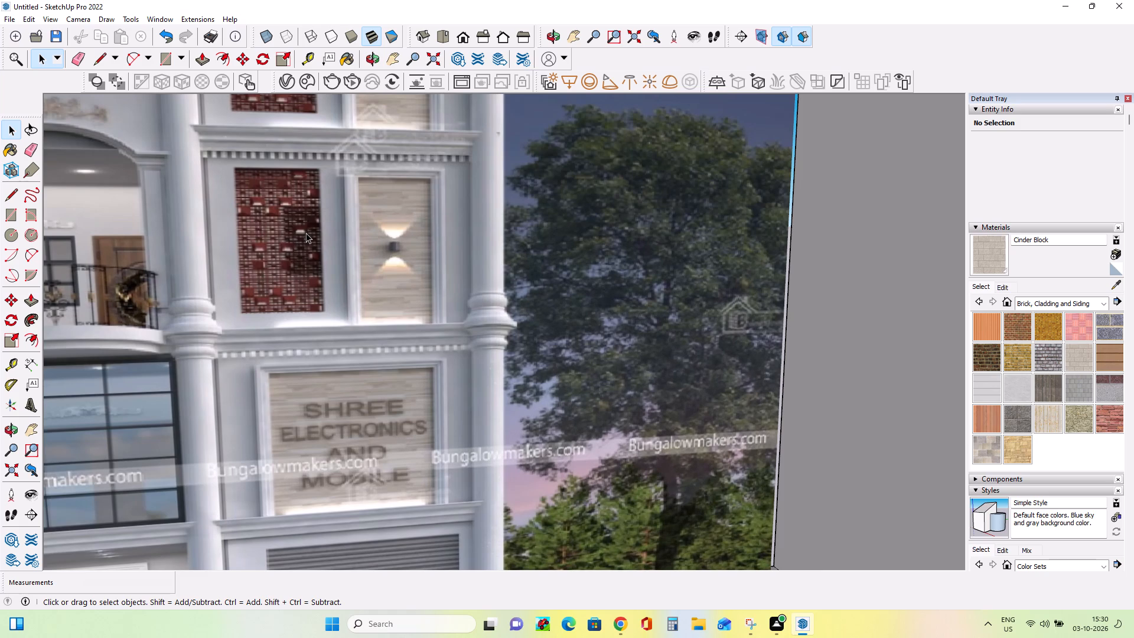
{"action": "scroll", "coordinate": [130, 396], "scroll_direction": "up", "scroll_amount": 1}
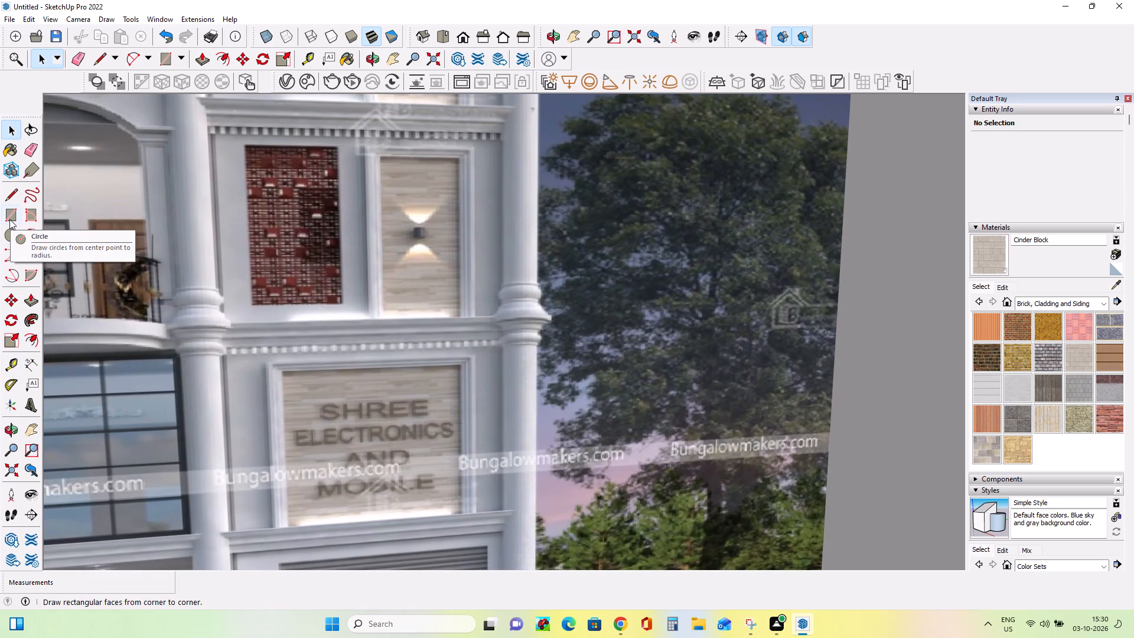
Switch to the Snipping Tool window holding the reference facade picture.
{"action": "left_click", "coordinate": [754, 622]}
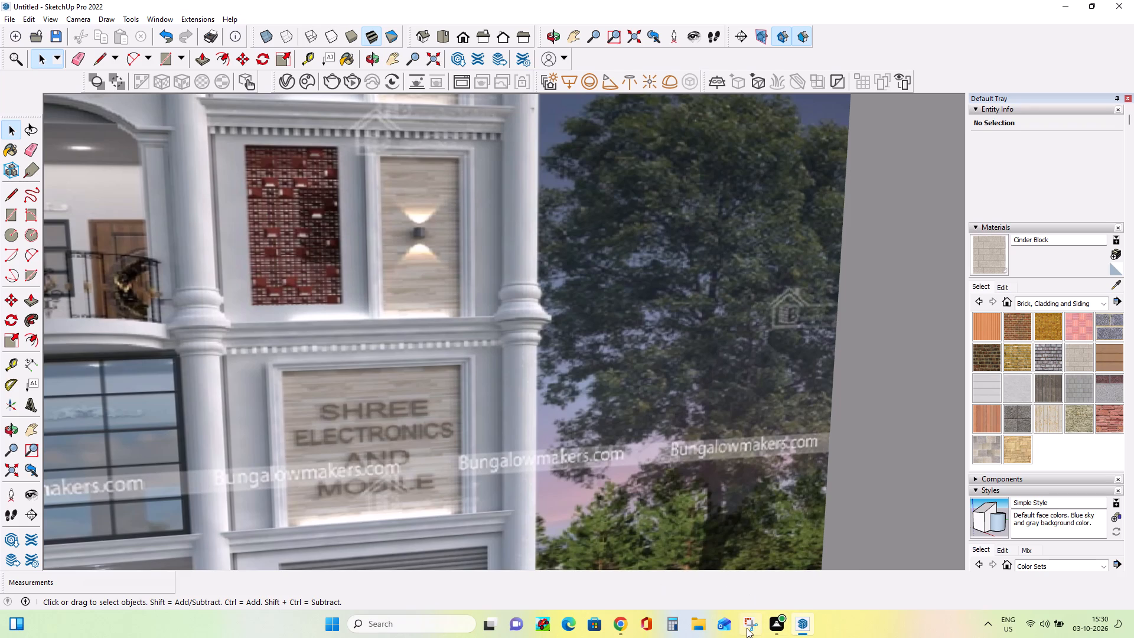
{"action": "left_click", "coordinate": [747, 628]}
{"action": "left_click", "coordinate": [755, 629]}
{"action": "left_click", "coordinate": [754, 632]}
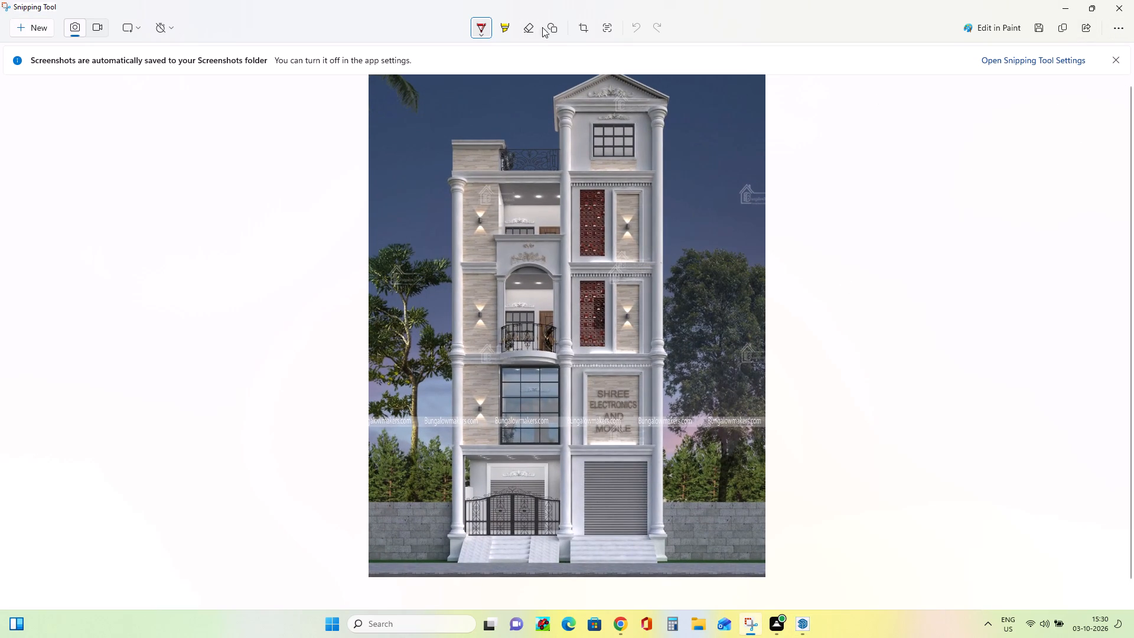
Start cropping the facade picture and raise the crop's bottom edge to the base of the lower red patterned panel.
{"action": "left_click", "coordinate": [585, 30]}
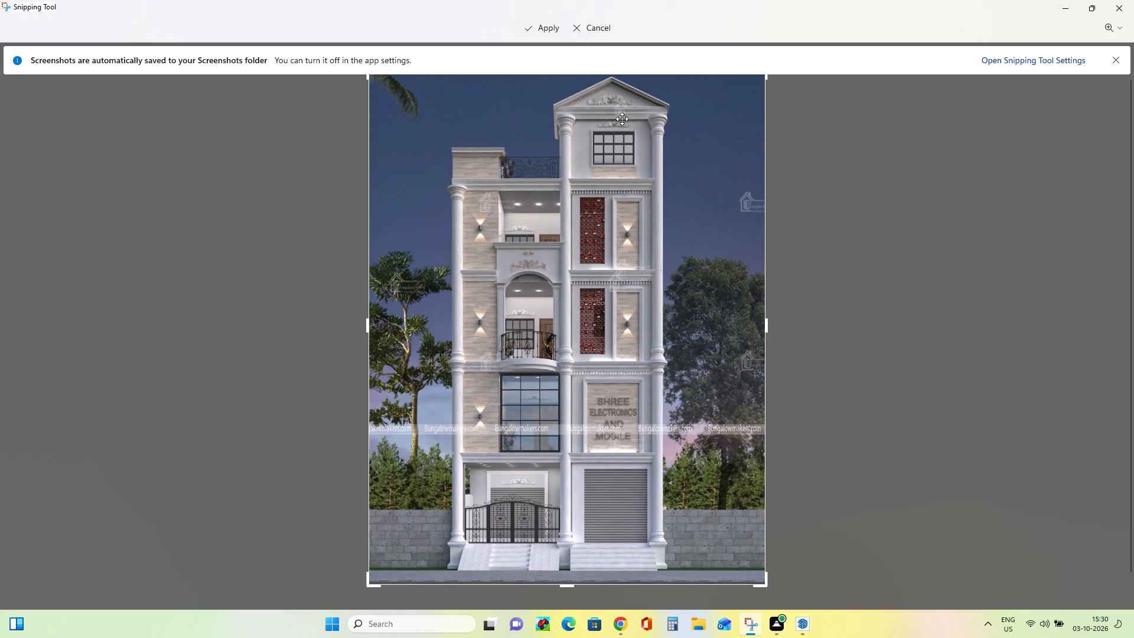
{"action": "left_click", "coordinate": [573, 586]}
{"action": "left_click_drag", "start_coordinate": [573, 586], "coordinate": [575, 447]}
{"action": "left_click_drag", "start_coordinate": [575, 434], "coordinate": [598, 308]}
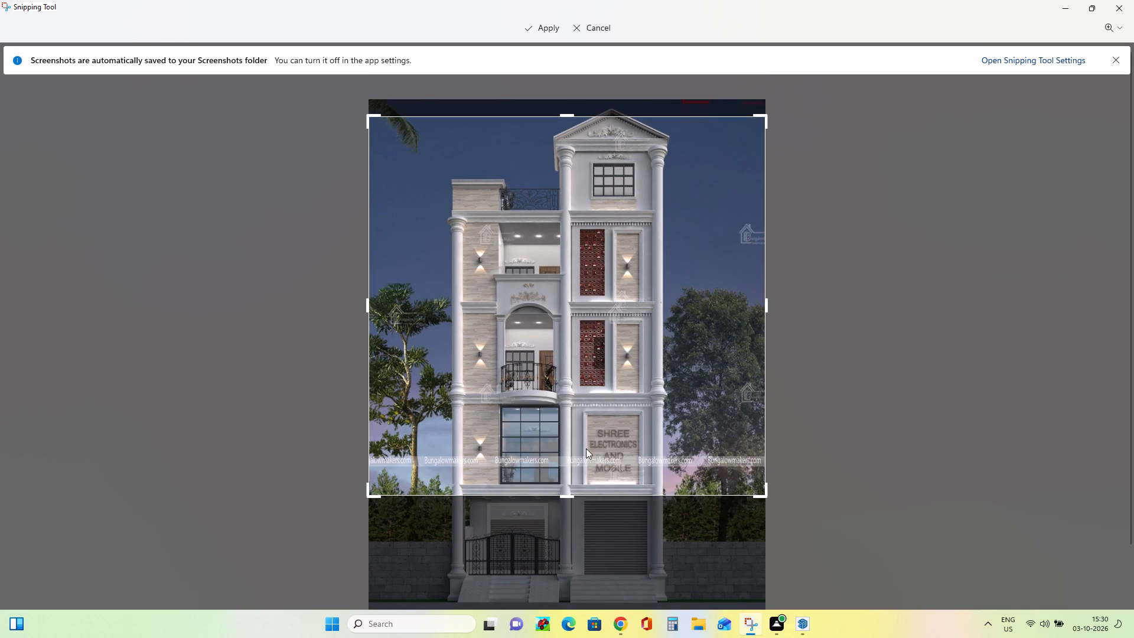
{"action": "left_click", "coordinate": [567, 497]}
{"action": "left_click_drag", "start_coordinate": [566, 487], "coordinate": [559, 410]}
{"action": "left_click_drag", "start_coordinate": [559, 410], "coordinate": [570, 445]}
{"action": "left_click", "coordinate": [570, 445]}
{"action": "right_click", "coordinate": [570, 445]}
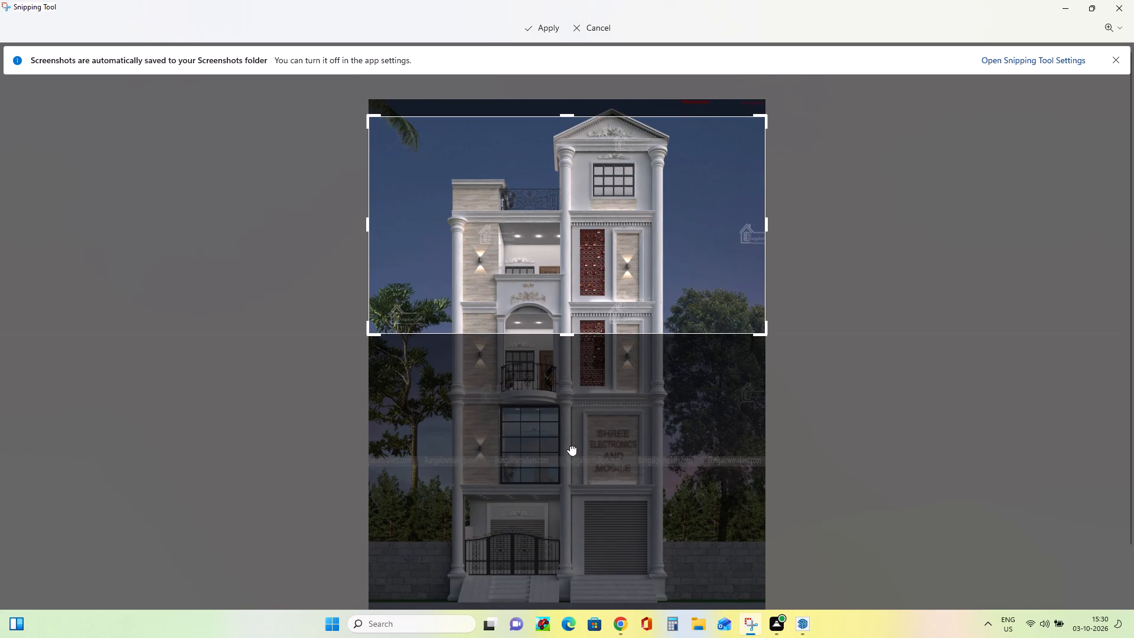
{"action": "double_click", "coordinate": [570, 445]}
{"action": "left_click_drag", "start_coordinate": [567, 335], "coordinate": [575, 391]}
{"action": "right_click_drag", "start_coordinate": [567, 335], "coordinate": [573, 385]}
{"action": "right_click", "coordinate": [574, 386]}
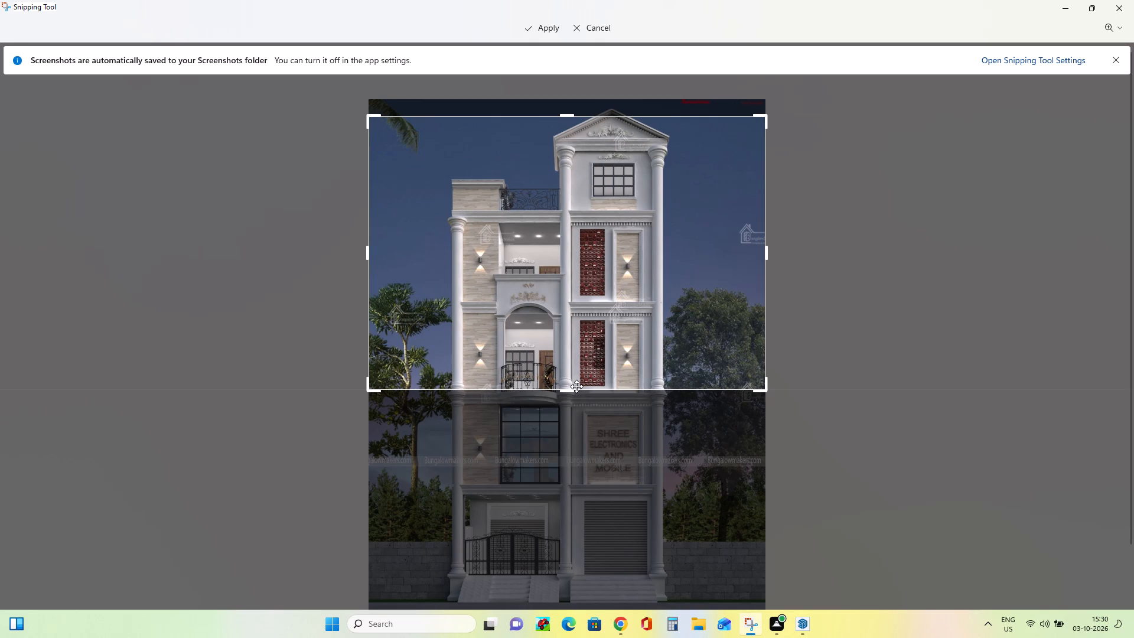
{"action": "double_click", "coordinate": [576, 384]}
Trim the crop frame slightly on its right side, keeping the lower red panel's base as the bottom limit.
{"action": "scroll", "coordinate": [583, 390], "scroll_direction": "up", "scroll_amount": 8}
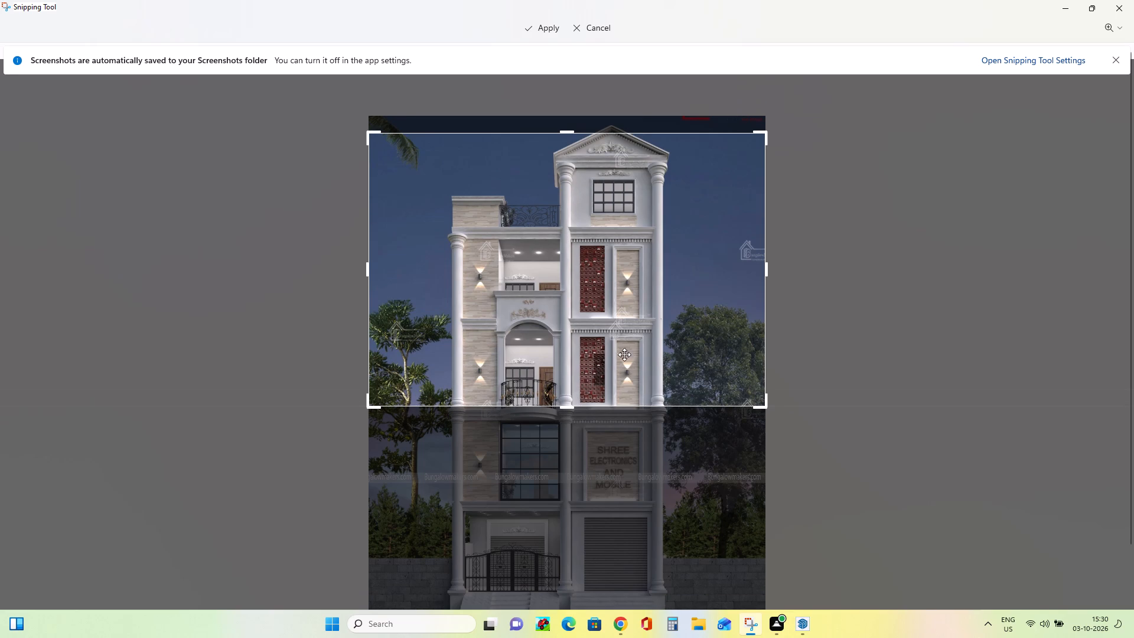
{"action": "scroll", "coordinate": [628, 352], "scroll_direction": "up", "scroll_amount": 4}
{"action": "left_click_drag", "start_coordinate": [765, 274], "coordinate": [748, 275]}
{"action": "left_click_drag", "start_coordinate": [732, 276], "coordinate": [674, 284]}
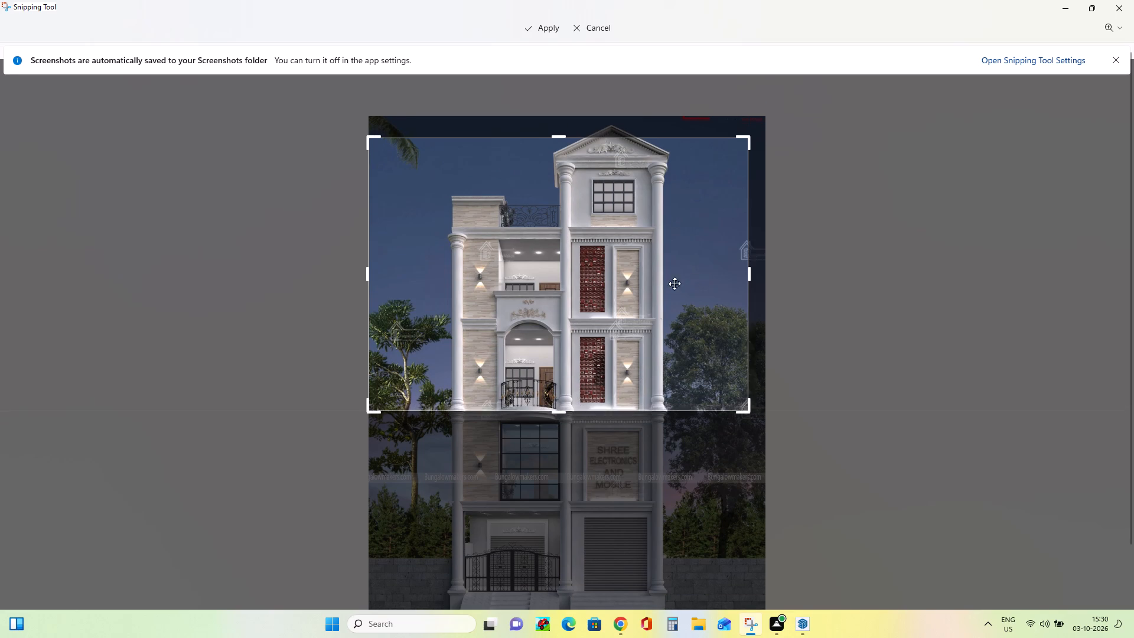
{"action": "left_click_drag", "start_coordinate": [674, 284], "coordinate": [649, 291]}
{"action": "left_click", "coordinate": [649, 291]}
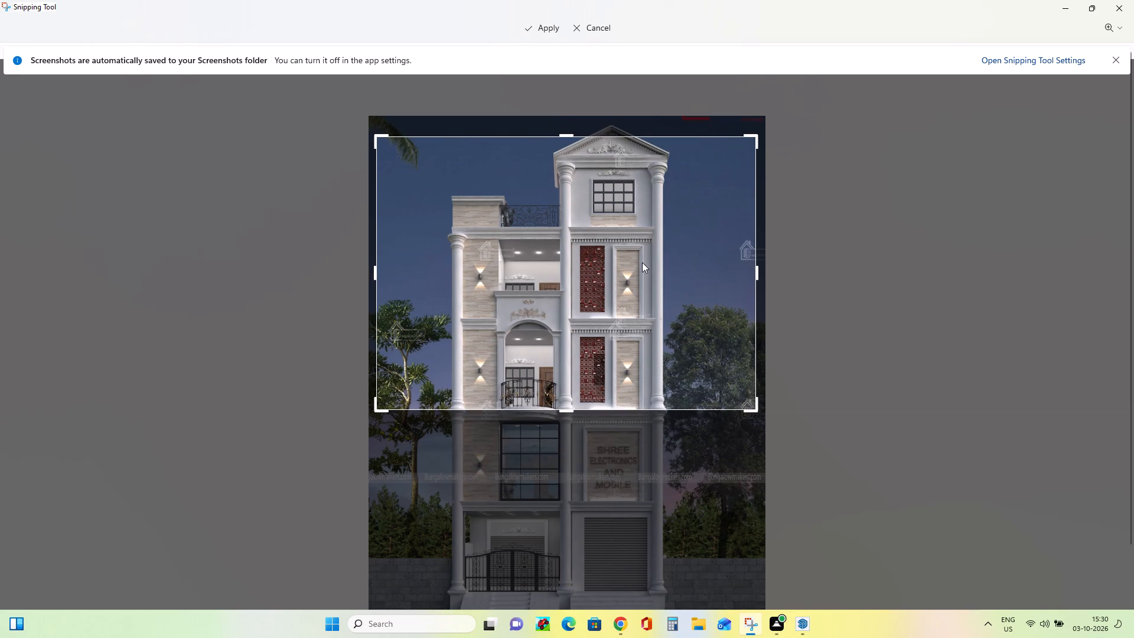
{"action": "left_click", "coordinate": [643, 259]}
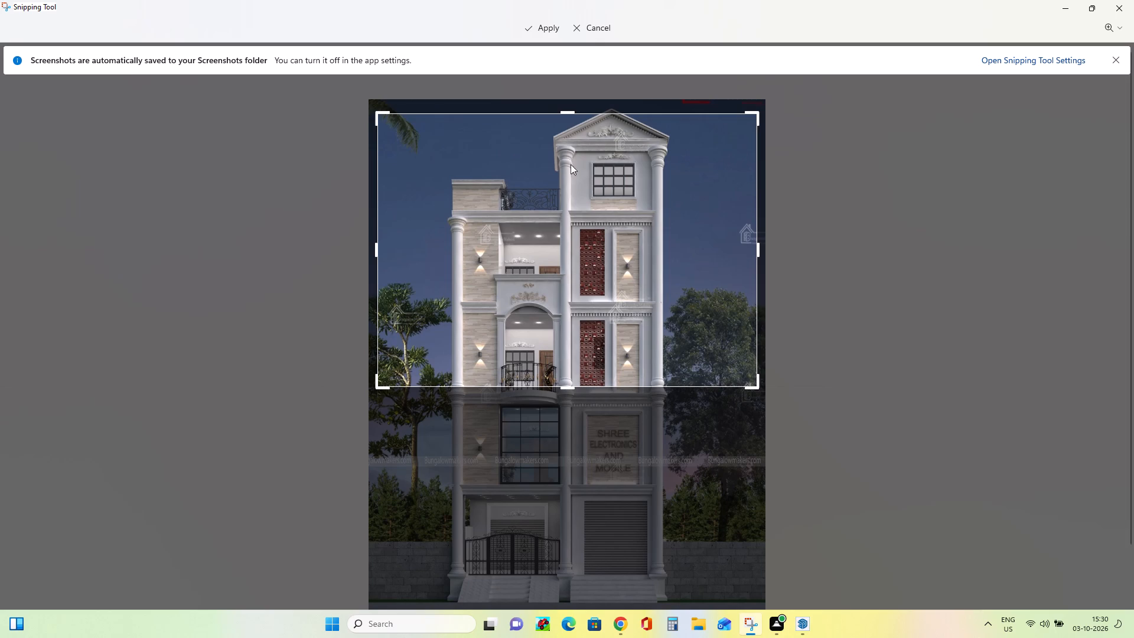
Lower the crop's top edge to the top of the lower red panel and tighten the bottom edge around it.
{"action": "left_click_drag", "start_coordinate": [567, 112], "coordinate": [581, 205]}
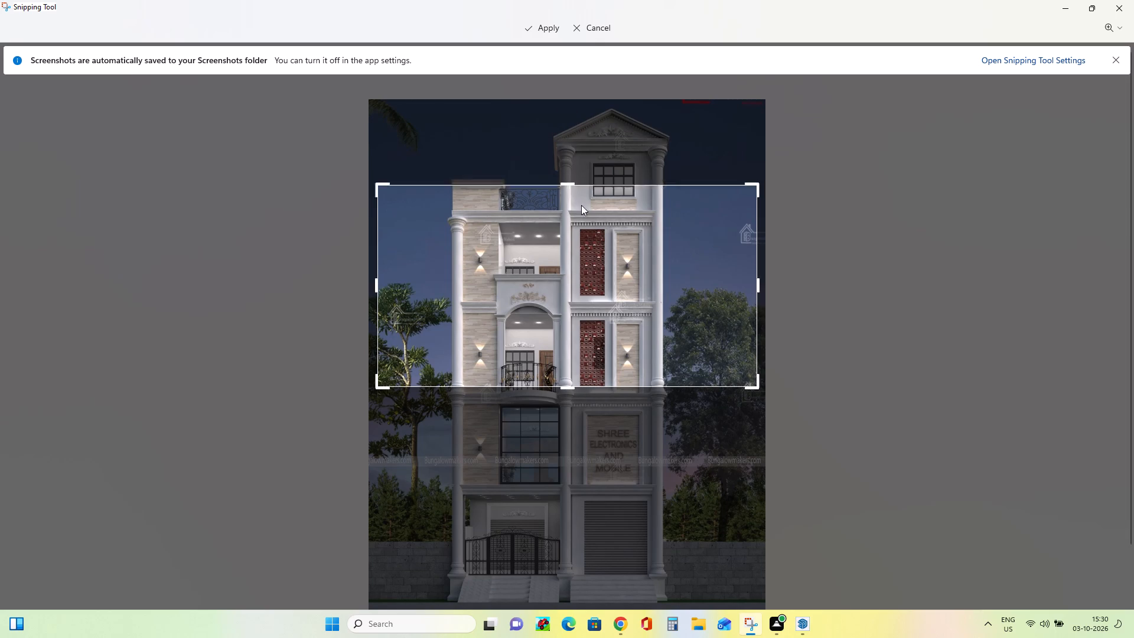
{"action": "left_click_drag", "start_coordinate": [581, 205], "coordinate": [581, 198]}
{"action": "left_click_drag", "start_coordinate": [581, 207], "coordinate": [585, 232]}
{"action": "double_click", "coordinate": [585, 233]}
{"action": "left_click_drag", "start_coordinate": [585, 223], "coordinate": [586, 204]}
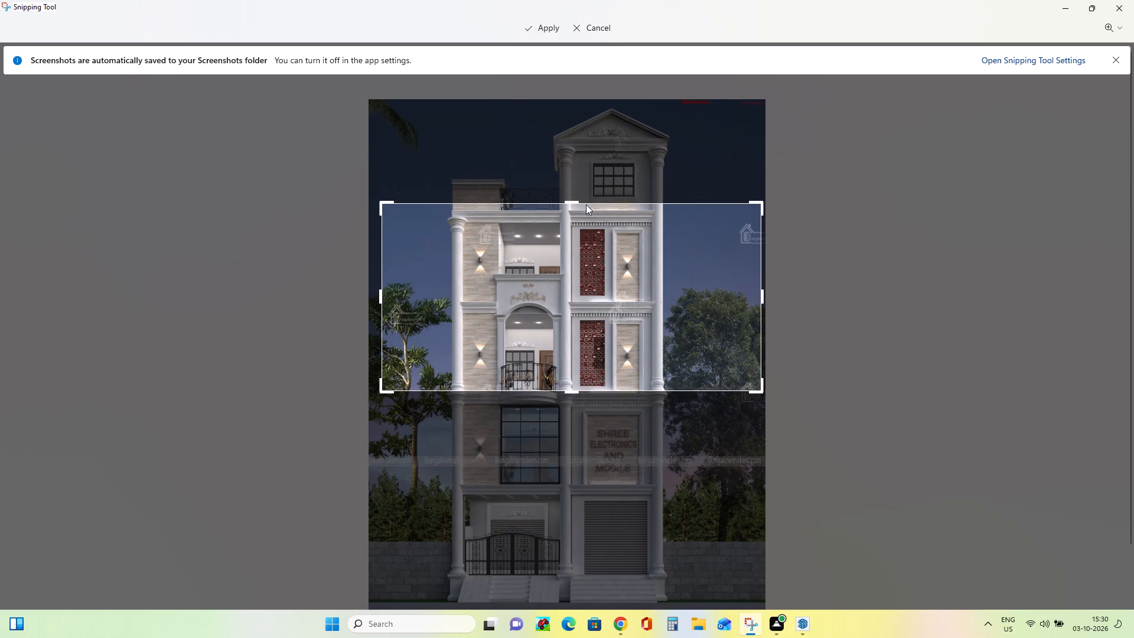
{"action": "left_click_drag", "start_coordinate": [586, 204], "coordinate": [587, 201]}
{"action": "left_click_drag", "start_coordinate": [573, 200], "coordinate": [590, 318]}
{"action": "left_click", "coordinate": [590, 318]}
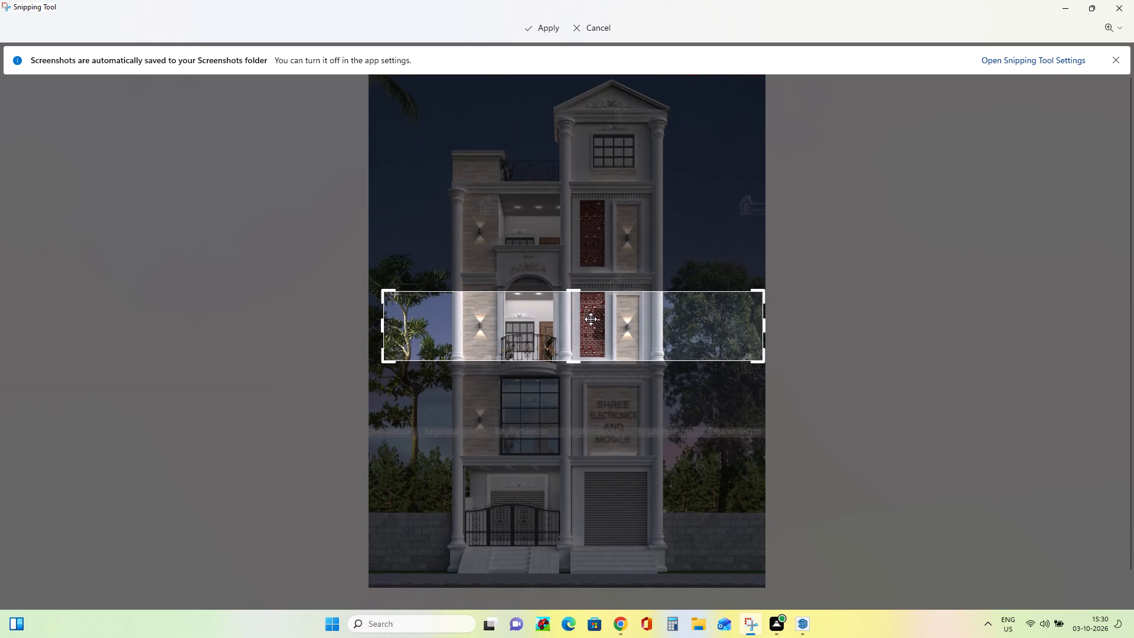
{"action": "double_click", "coordinate": [574, 362]}
{"action": "left_click", "coordinate": [576, 351]}
{"action": "left_click", "coordinate": [576, 351]}
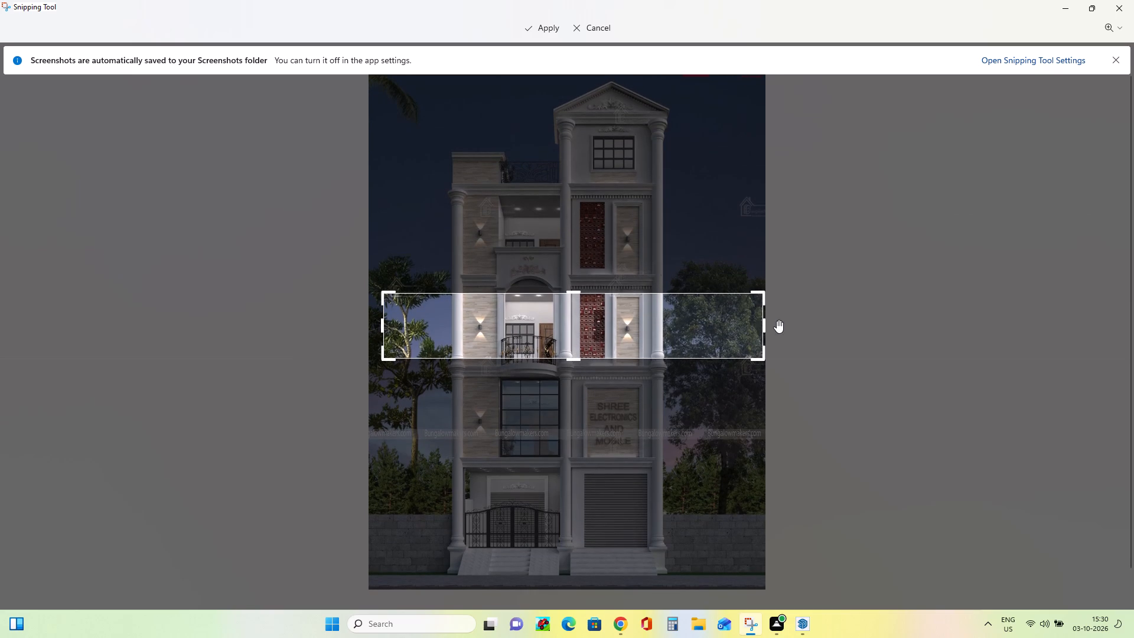
Bring the crop's right edge in to the right side of the lower red patterned panel.
{"action": "left_click", "coordinate": [764, 324]}
{"action": "left_click", "coordinate": [754, 324]}
{"action": "left_click_drag", "start_coordinate": [744, 326], "coordinate": [697, 329]}
{"action": "left_click_drag", "start_coordinate": [694, 329], "coordinate": [669, 329]}
{"action": "left_click", "coordinate": [663, 329]}
{"action": "double_click", "coordinate": [643, 328]}
{"action": "left_click_drag", "start_coordinate": [560, 344], "coordinate": [570, 340]}
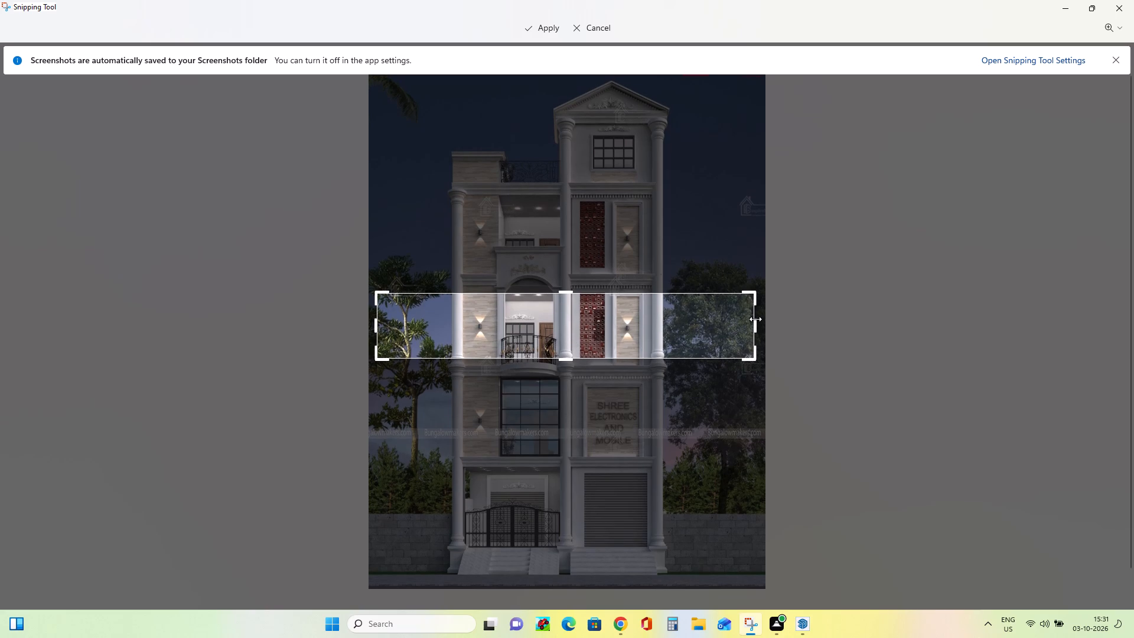
{"action": "left_click", "coordinate": [755, 319]}
{"action": "left_click", "coordinate": [751, 319]}
{"action": "left_click_drag", "start_coordinate": [741, 319], "coordinate": [733, 318]}
{"action": "left_click_drag", "start_coordinate": [729, 317], "coordinate": [685, 313]}
{"action": "left_click_drag", "start_coordinate": [680, 312], "coordinate": [608, 311]}
{"action": "left_click_drag", "start_coordinate": [608, 311], "coordinate": [620, 317]}
{"action": "left_click_drag", "start_coordinate": [750, 327], "coordinate": [725, 321]}
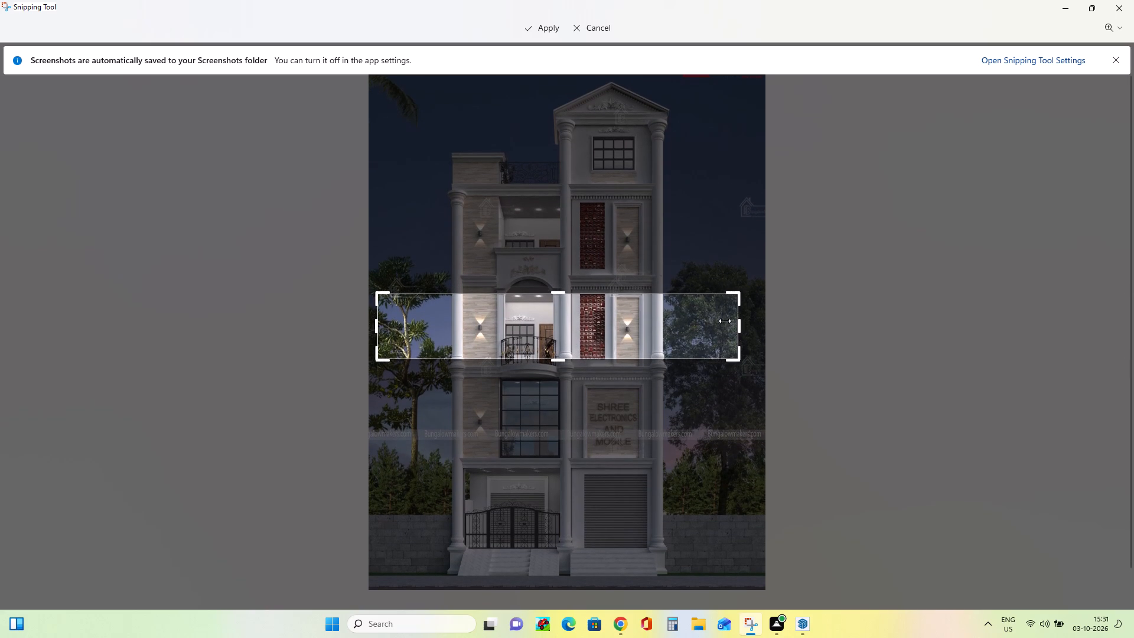
{"action": "left_click_drag", "start_coordinate": [725, 321], "coordinate": [667, 317]}
{"action": "left_click", "coordinate": [656, 317]}
{"action": "left_click_drag", "start_coordinate": [637, 317], "coordinate": [614, 317]}
{"action": "double_click", "coordinate": [611, 317]}
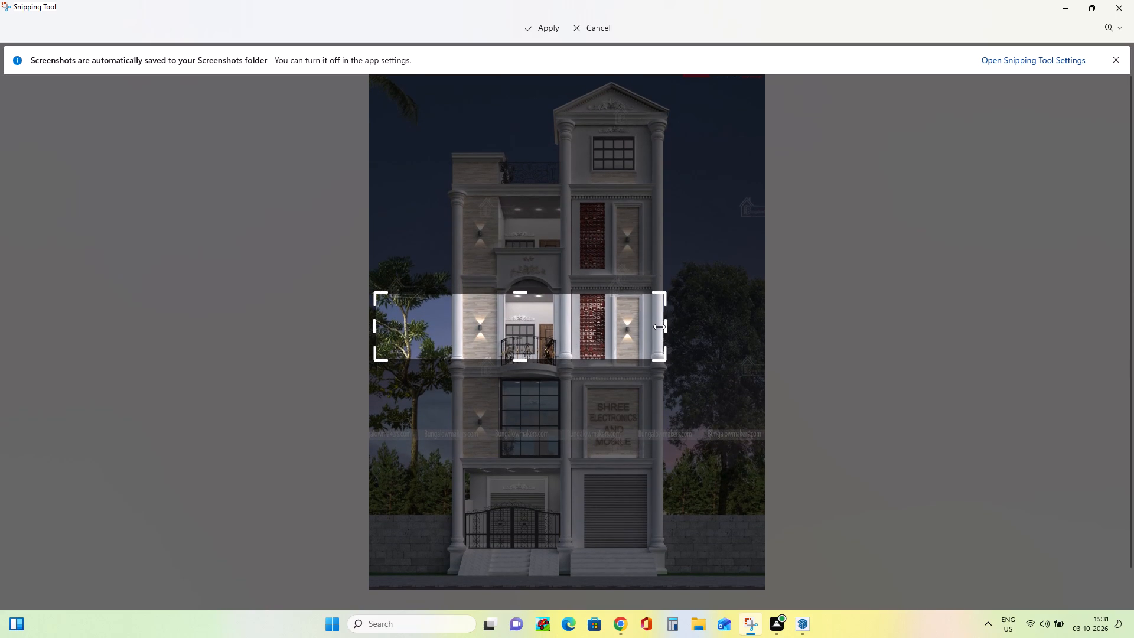
{"action": "left_click_drag", "start_coordinate": [659, 327], "coordinate": [611, 324]}
{"action": "left_click", "coordinate": [611, 324]}
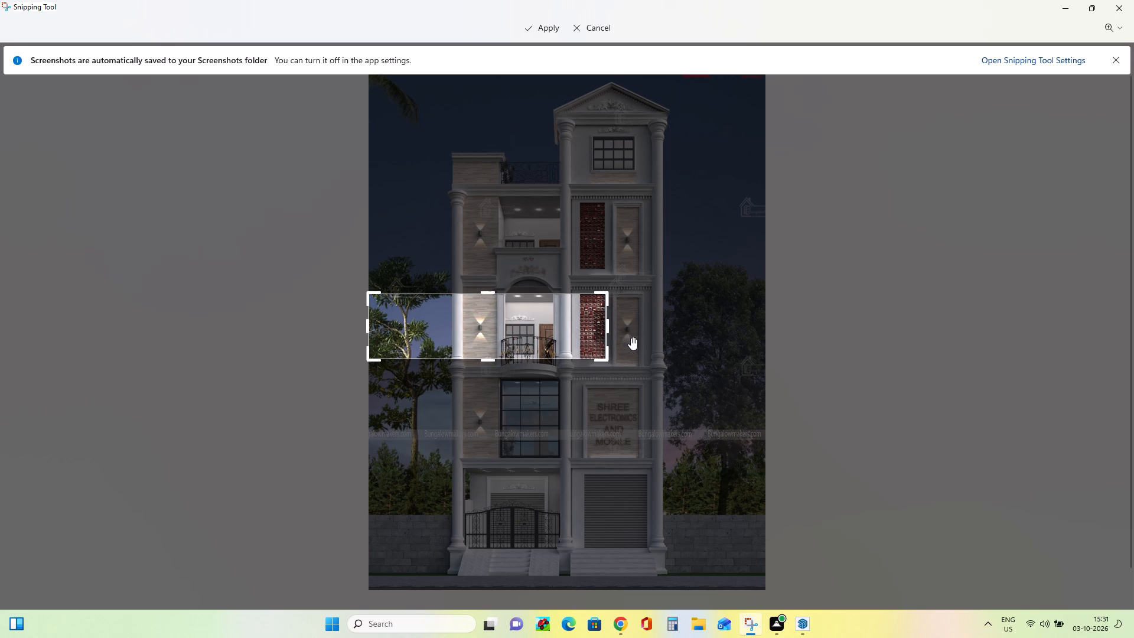
Bring the crop's left edge in so only the lower red patterned panel is framed, and apply the crop.
{"action": "left_click", "coordinate": [369, 327]}
{"action": "left_click_drag", "start_coordinate": [377, 327], "coordinate": [488, 321]}
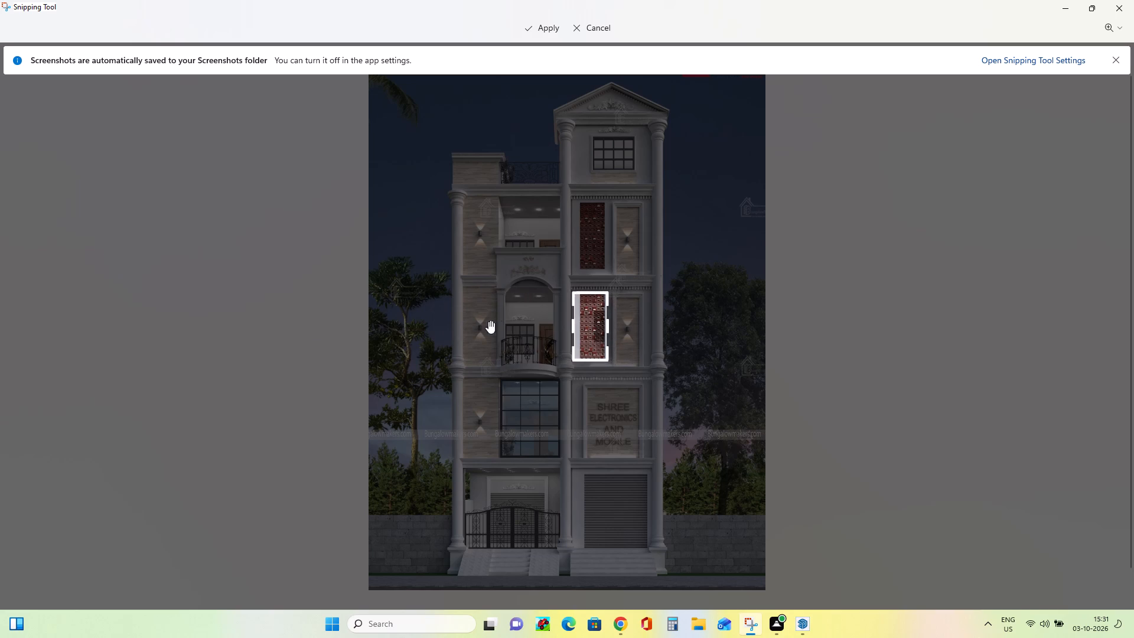
{"action": "left_click_drag", "start_coordinate": [488, 321], "coordinate": [497, 321]}
{"action": "left_click", "coordinate": [497, 321]}
{"action": "left_click", "coordinate": [494, 321]}
{"action": "left_click", "coordinate": [533, 31]}
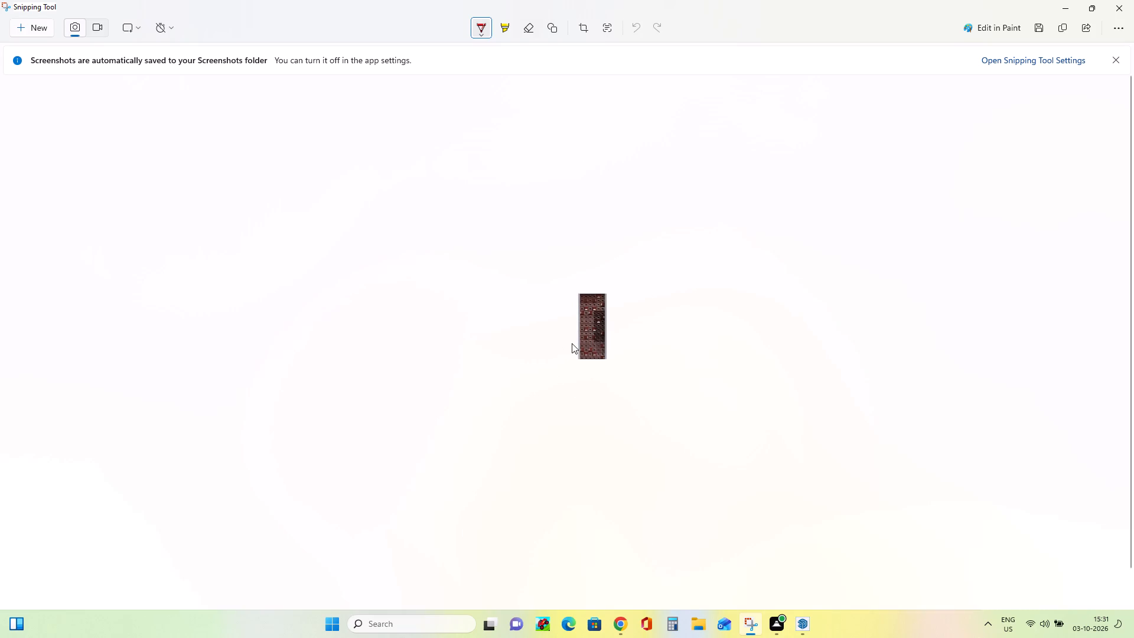
{"action": "scroll", "coordinate": [574, 341], "scroll_direction": "up", "scroll_amount": 3}
{"action": "scroll", "coordinate": [574, 341], "scroll_direction": "down", "scroll_amount": 1}
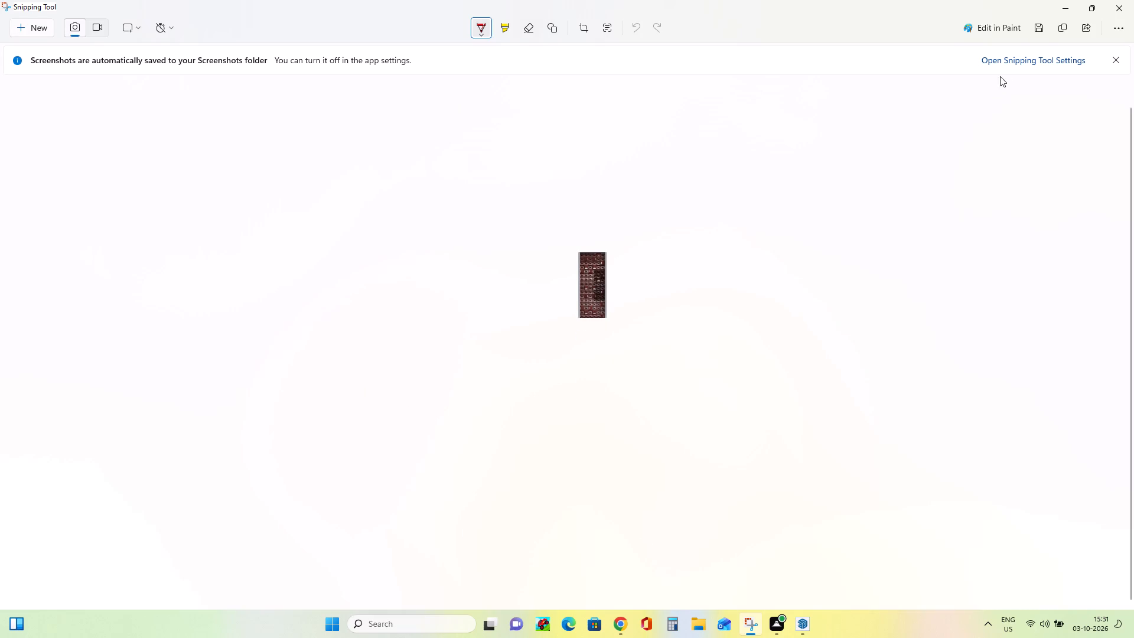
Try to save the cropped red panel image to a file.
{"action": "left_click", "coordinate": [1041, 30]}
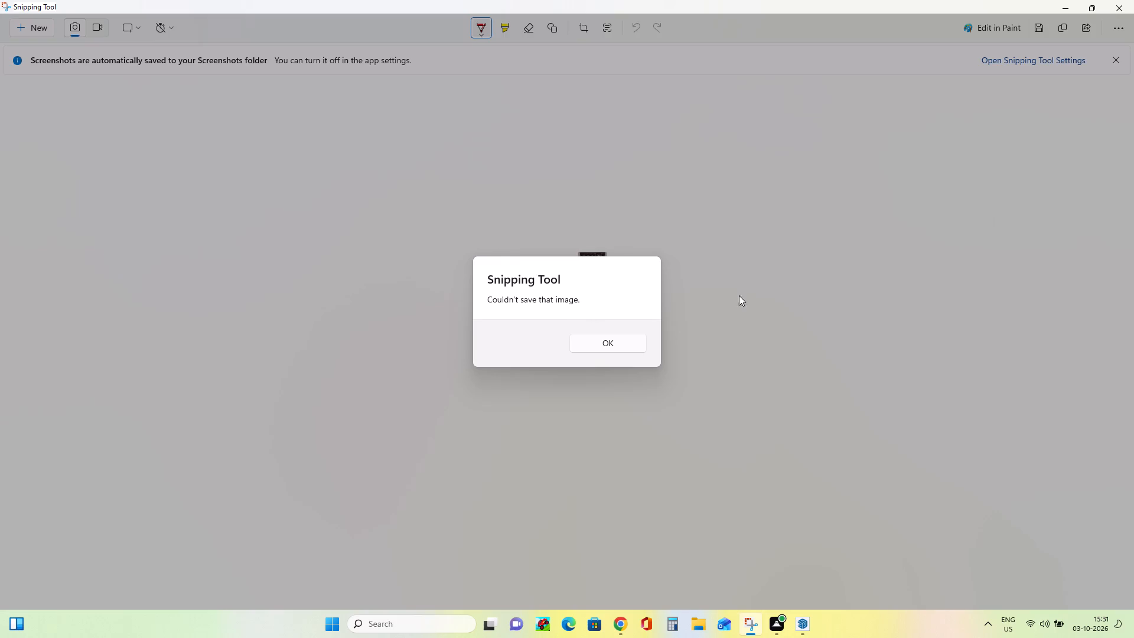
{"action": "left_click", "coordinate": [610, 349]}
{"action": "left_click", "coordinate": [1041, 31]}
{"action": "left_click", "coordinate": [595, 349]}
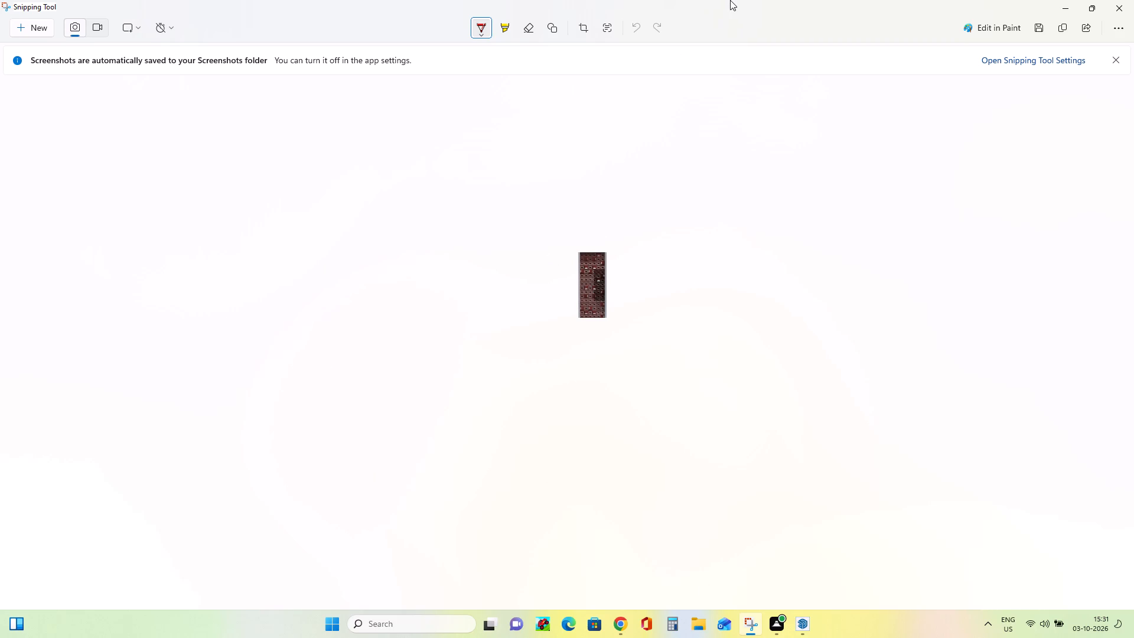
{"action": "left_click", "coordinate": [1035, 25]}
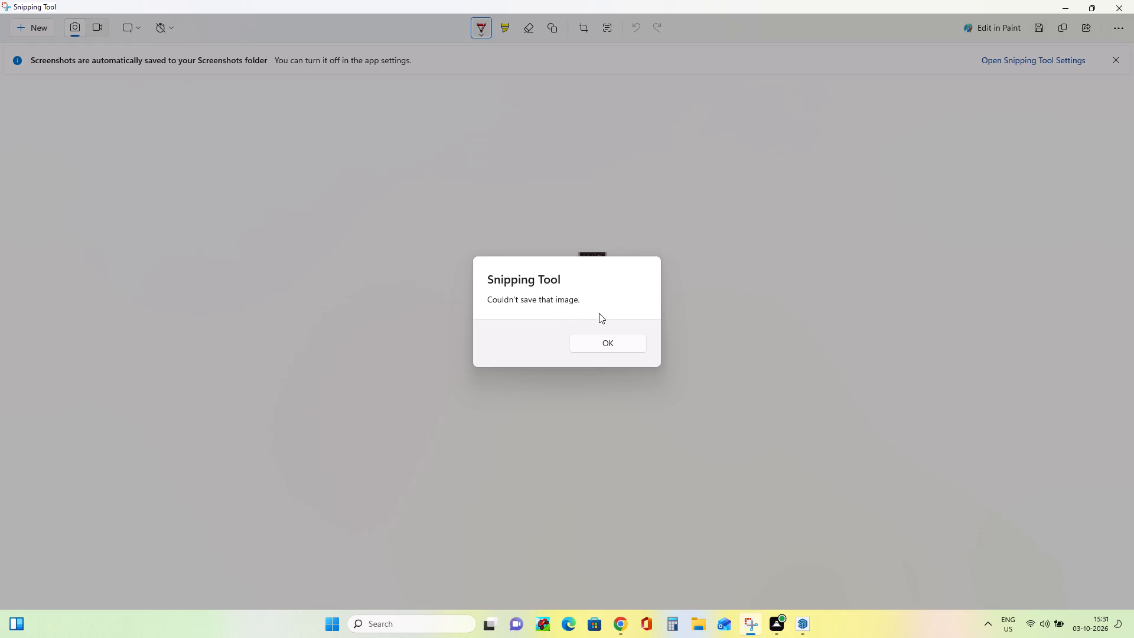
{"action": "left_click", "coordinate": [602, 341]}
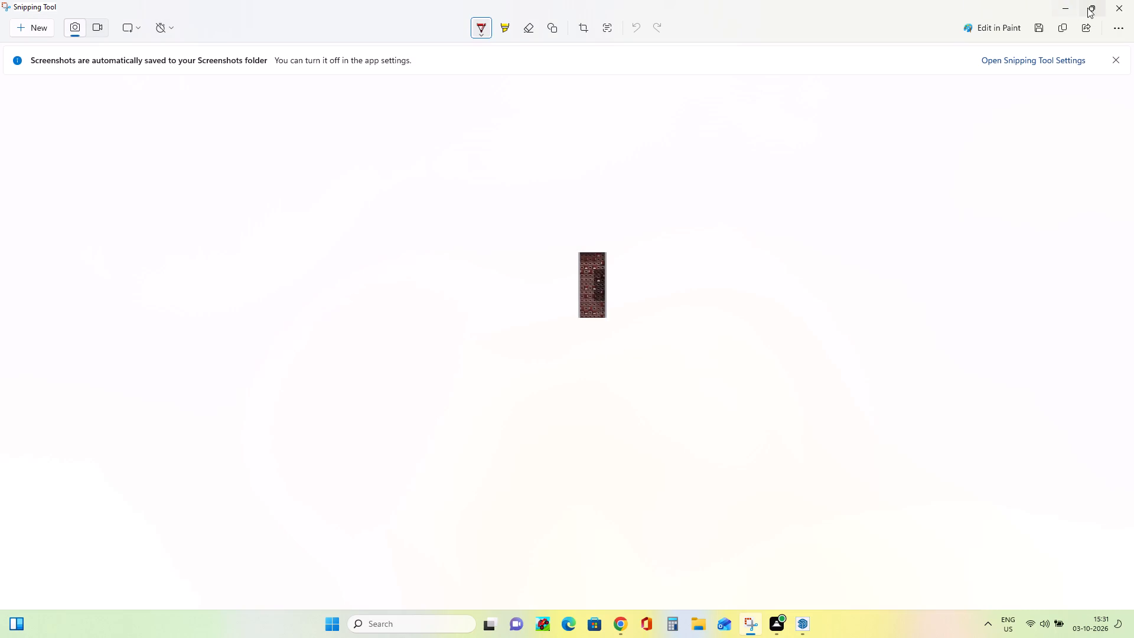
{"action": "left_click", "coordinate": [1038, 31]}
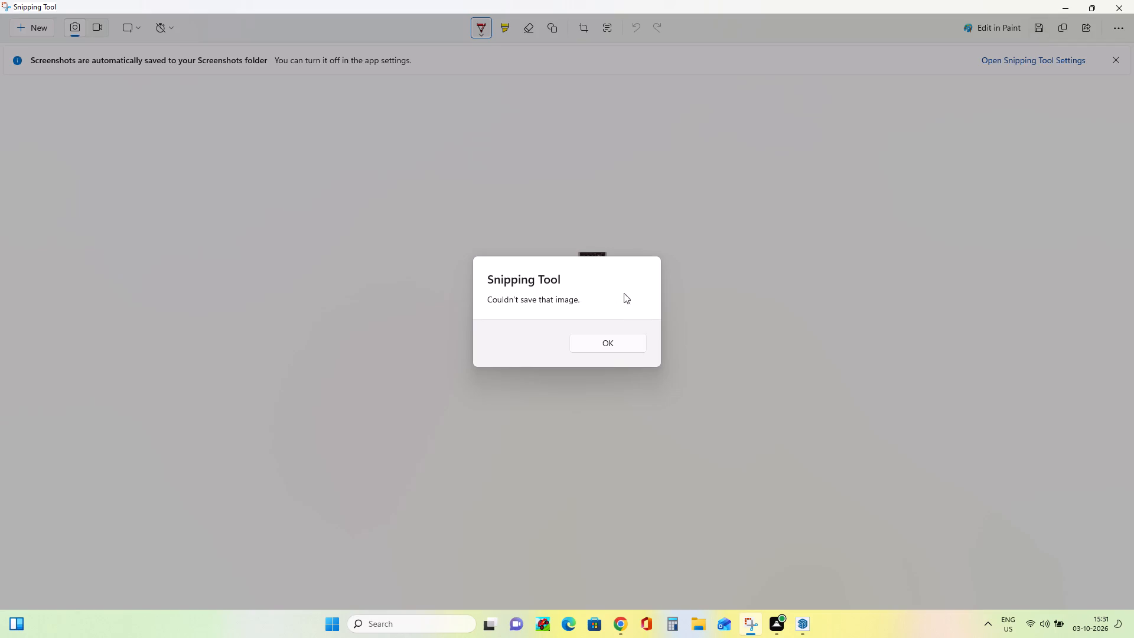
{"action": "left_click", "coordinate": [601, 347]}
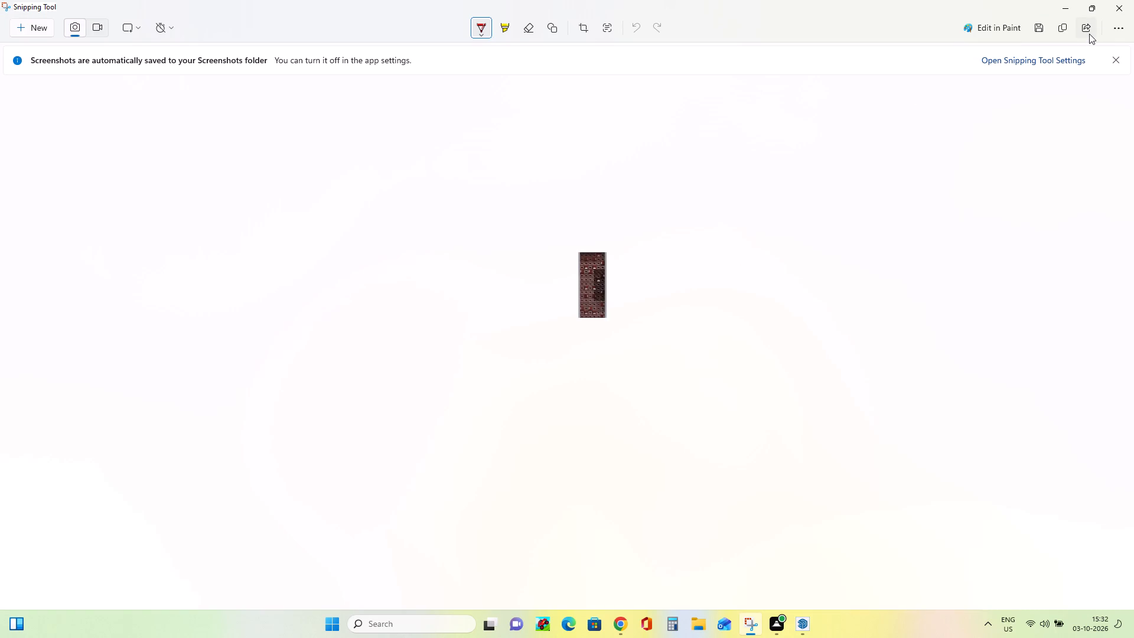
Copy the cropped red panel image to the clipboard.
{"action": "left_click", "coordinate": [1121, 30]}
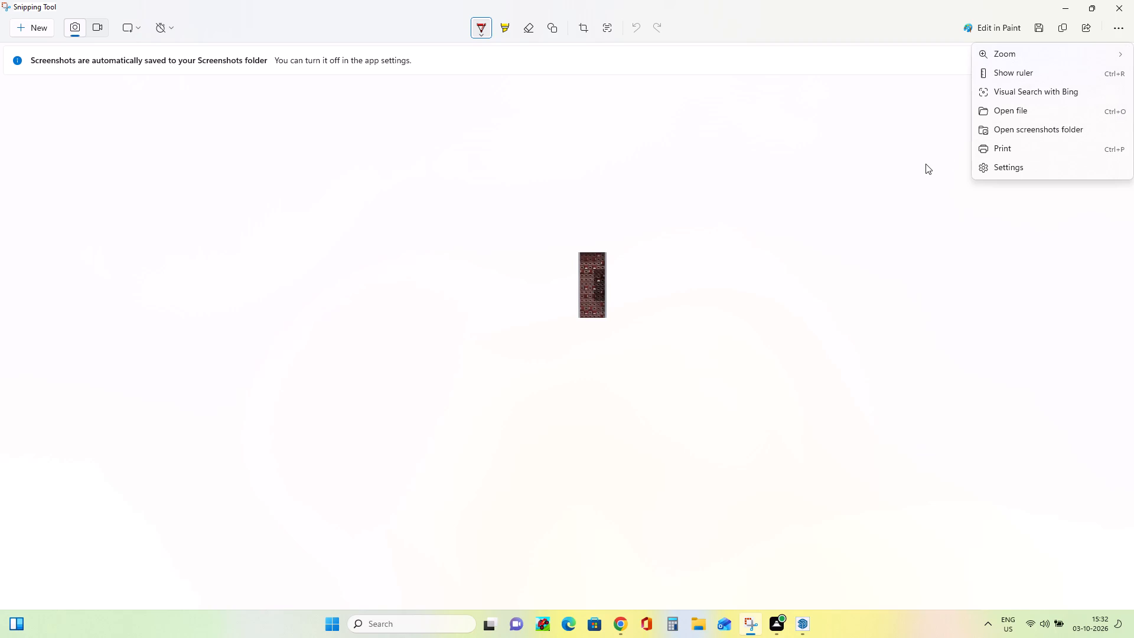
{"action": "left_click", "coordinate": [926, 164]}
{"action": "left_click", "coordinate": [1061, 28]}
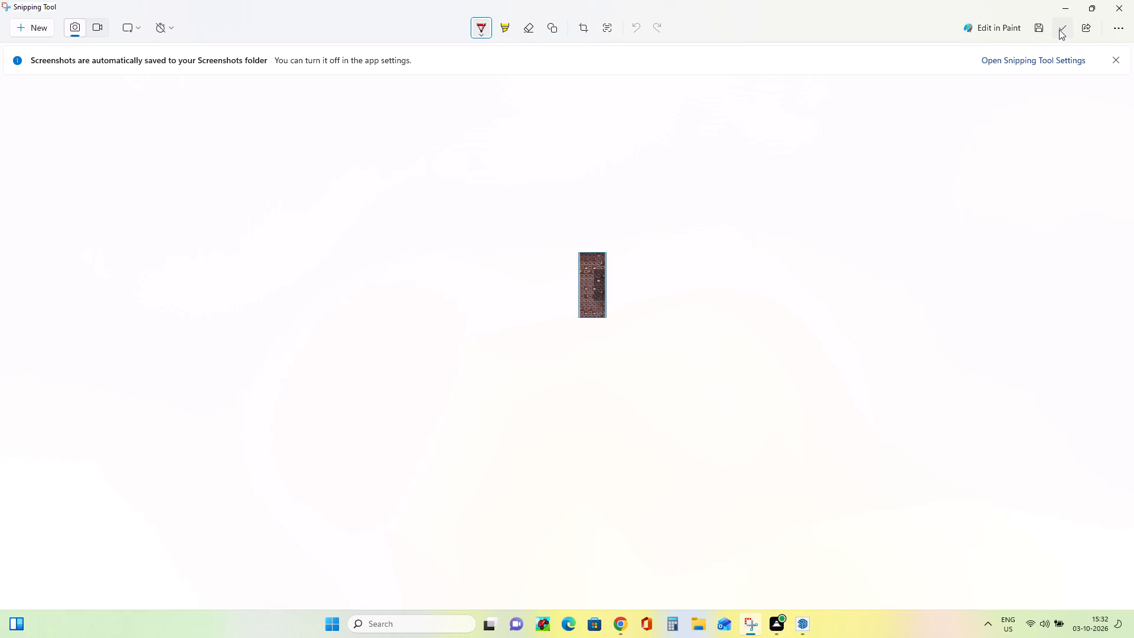
Take a new rectangular snip of the red patterned wall panel beside the lamp panel in the reference image.
{"action": "left_click", "coordinate": [32, 22]}
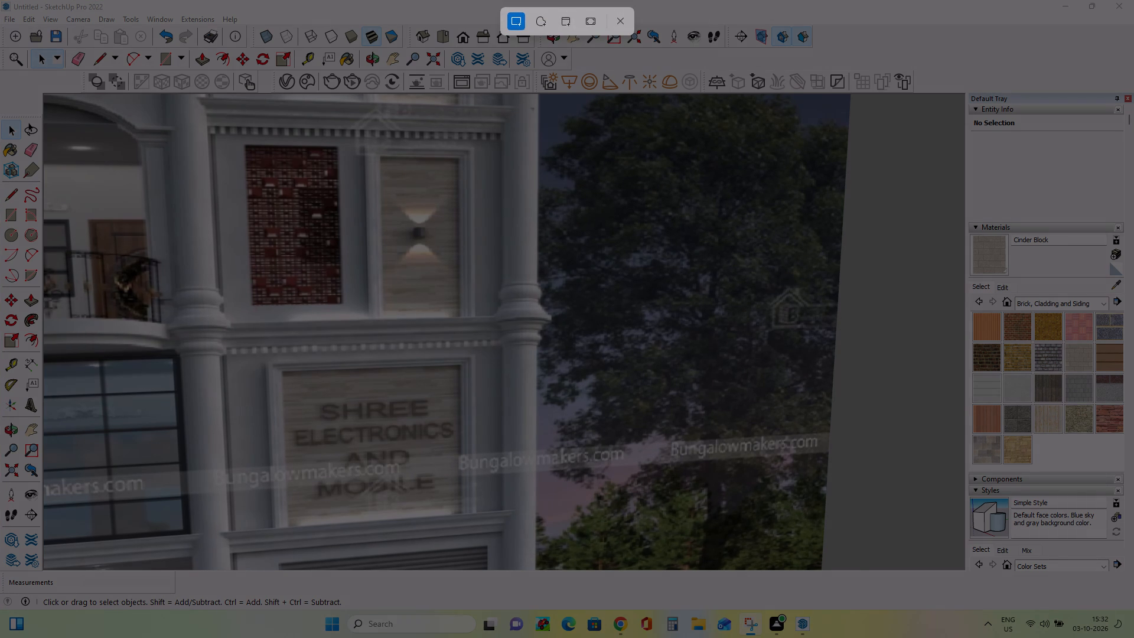
{"action": "left_click_drag", "start_coordinate": [335, 147], "coordinate": [253, 293]}
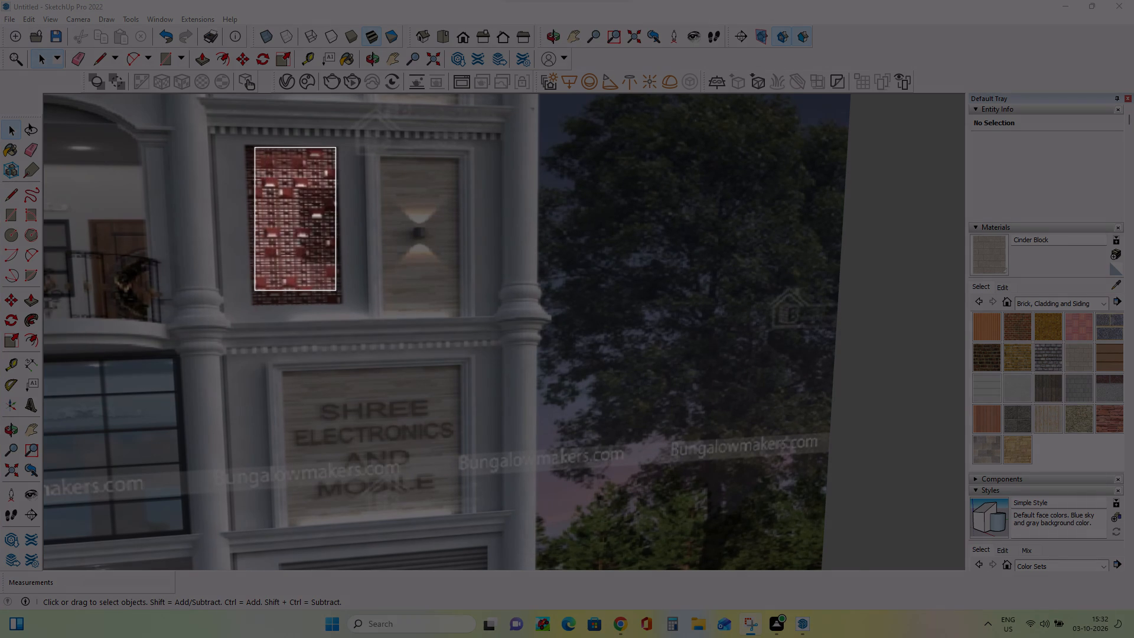
{"action": "left_click_drag", "start_coordinate": [253, 293], "coordinate": [249, 308]}
{"action": "left_click", "coordinate": [247, 308]}
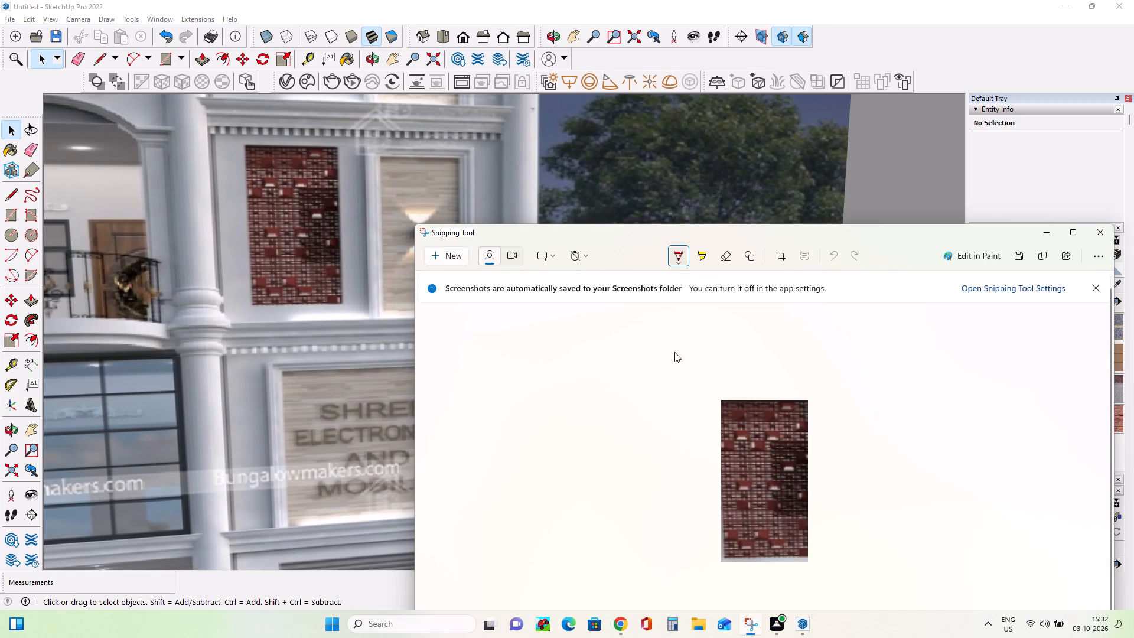
Save the new panel snip to the Desktop as a PNG and return to the SketchUp model.
{"action": "left_click_drag", "start_coordinate": [799, 233], "coordinate": [640, 99]}
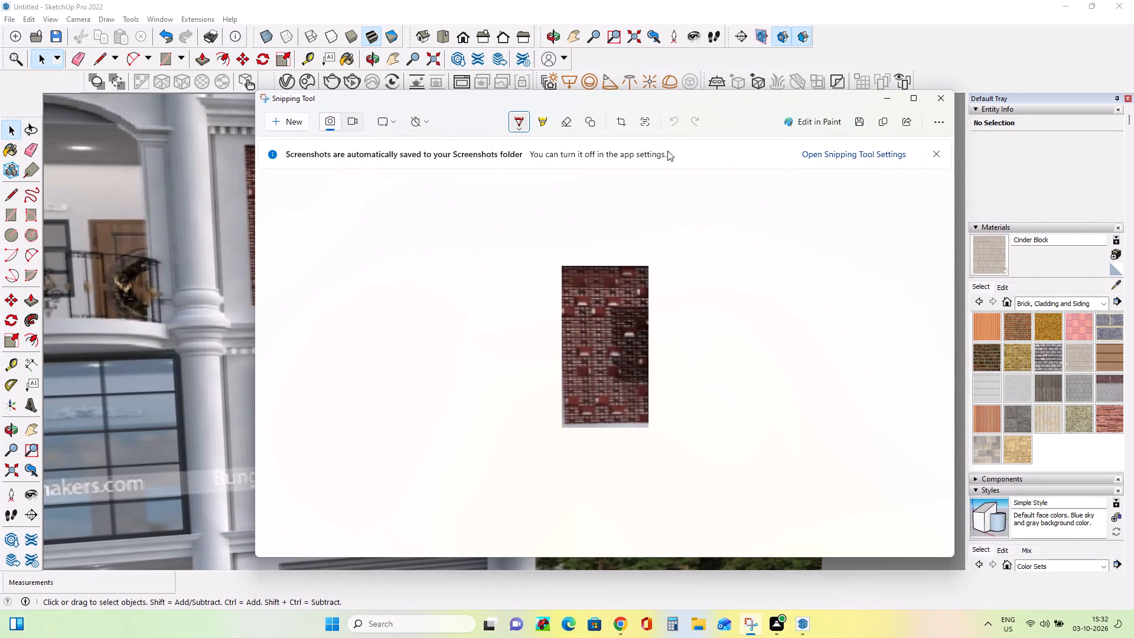
{"action": "left_click", "coordinate": [866, 121]}
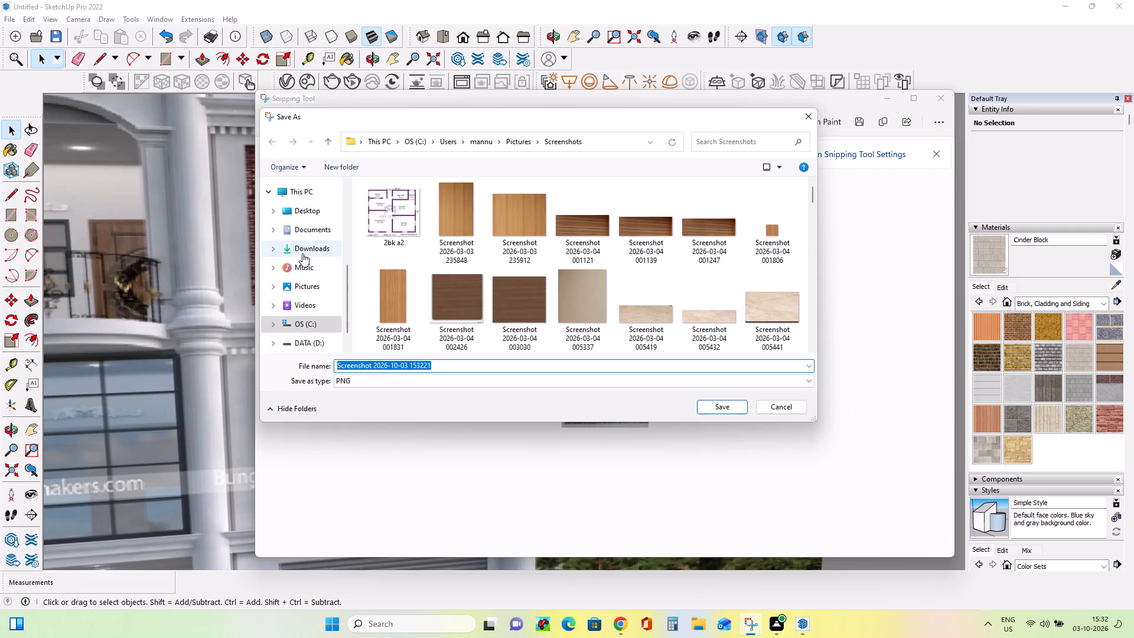
{"action": "left_click", "coordinate": [313, 213]}
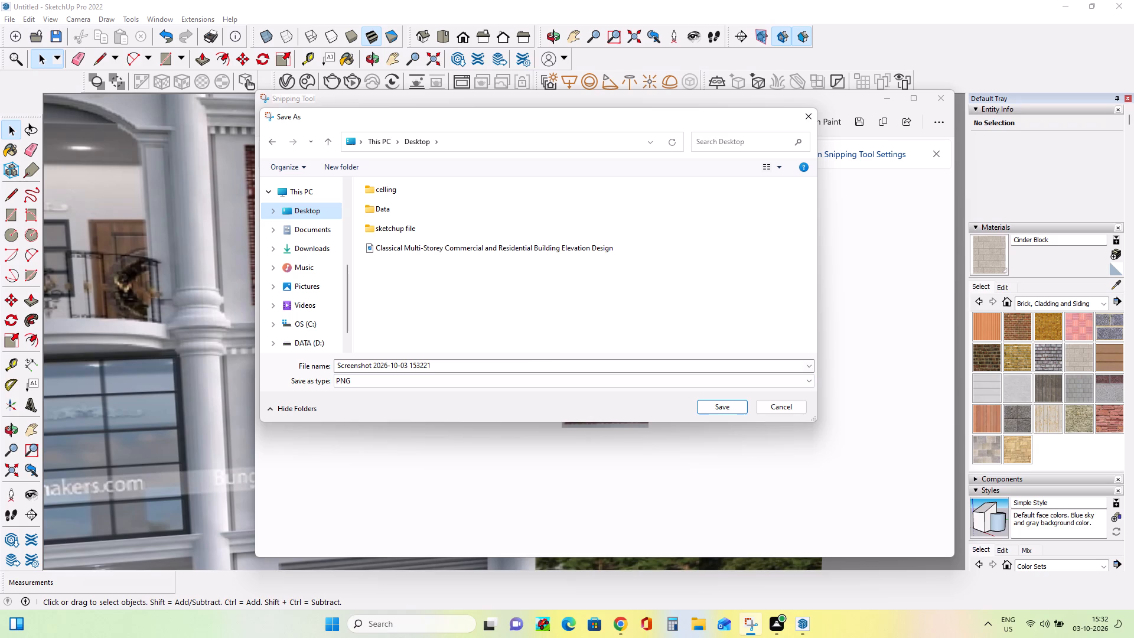
{"action": "left_click", "coordinate": [718, 412]}
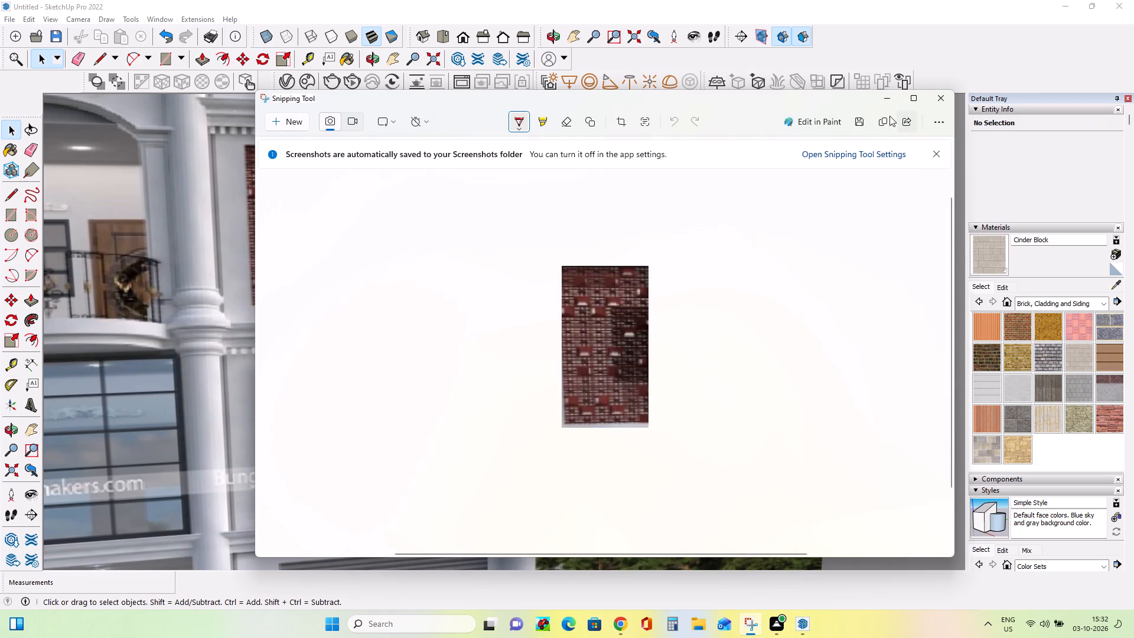
{"action": "left_click", "coordinate": [892, 100]}
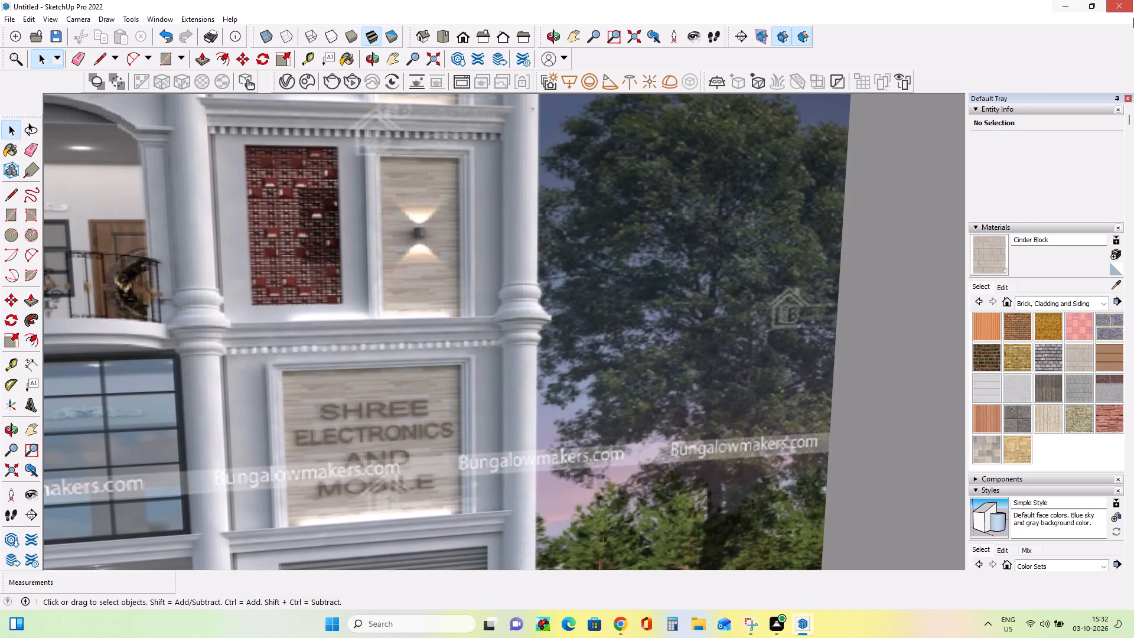
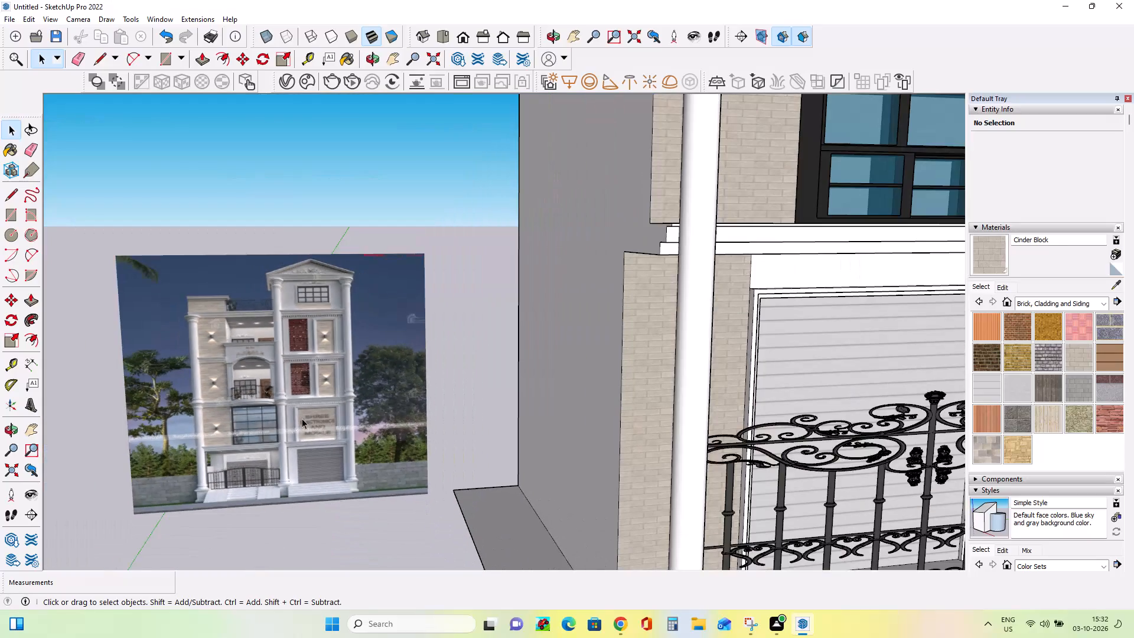
{"action": "scroll", "coordinate": [302, 418], "scroll_direction": "down", "scroll_amount": 3}
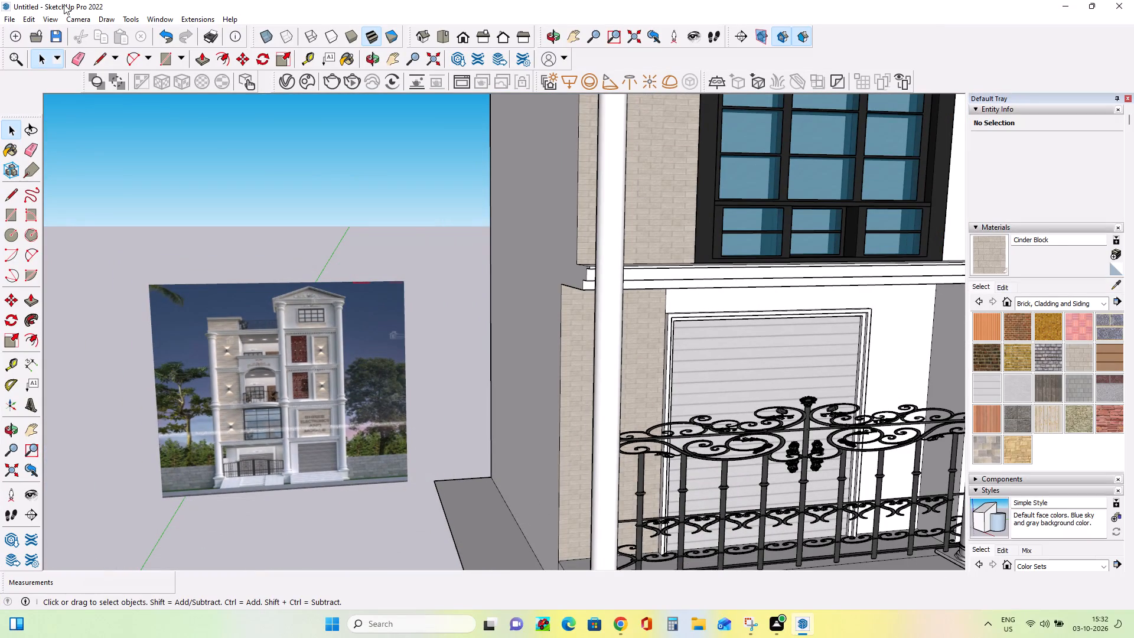
{"action": "left_click", "coordinate": [6, 15]}
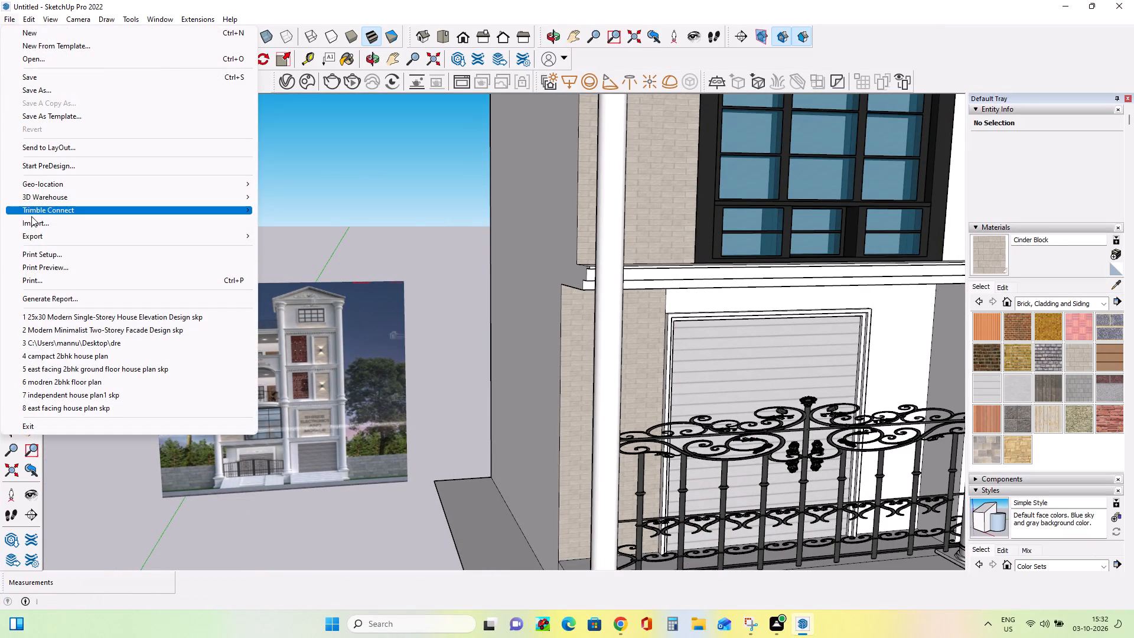
{"action": "left_click", "coordinate": [34, 223]}
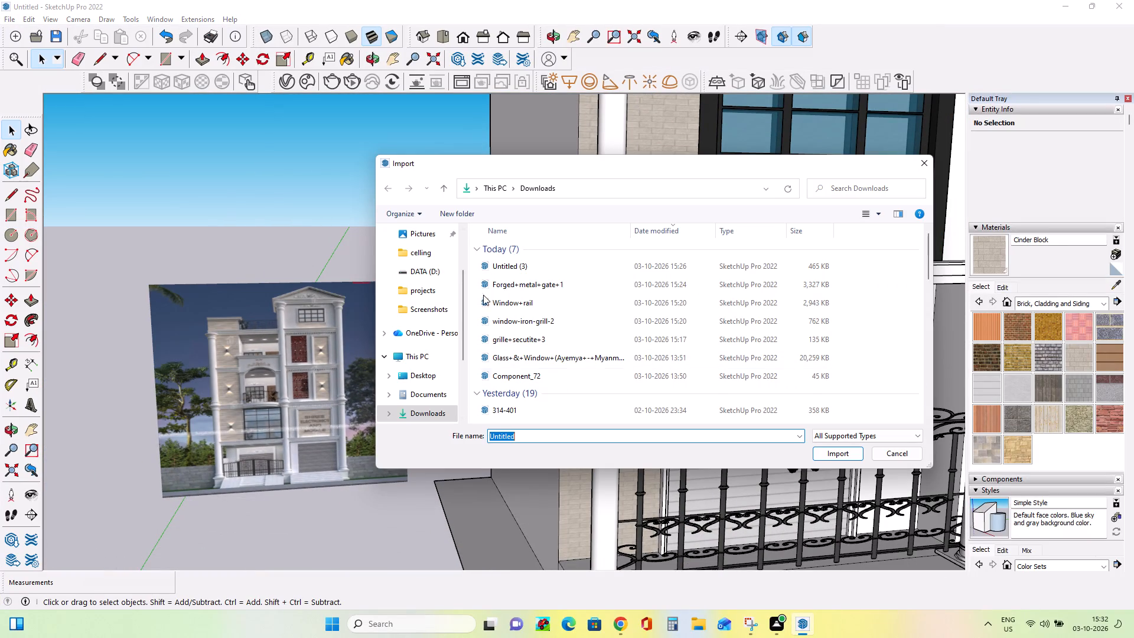
{"action": "left_click", "coordinate": [524, 264]}
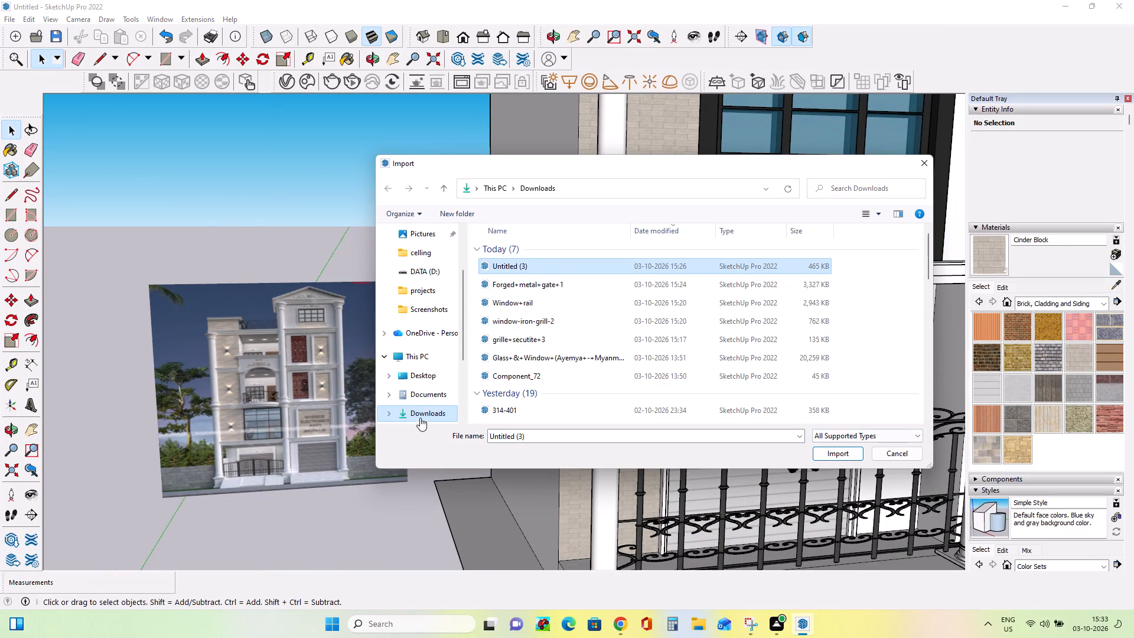
{"action": "left_click", "coordinate": [425, 376]}
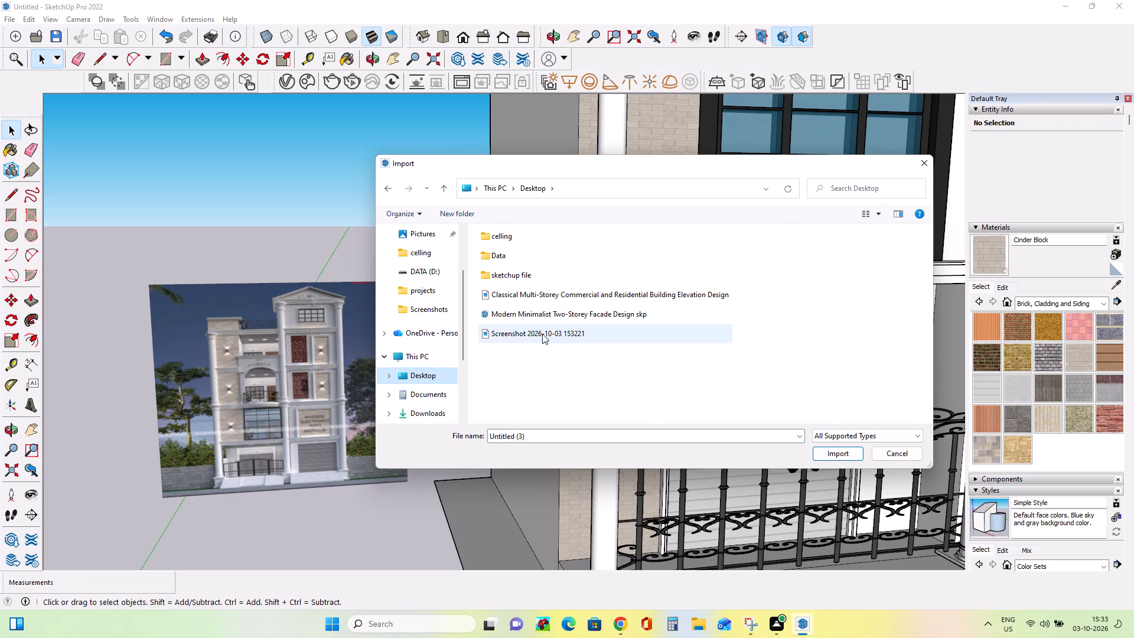
{"action": "left_click", "coordinate": [542, 334]}
{"action": "left_click", "coordinate": [844, 497]}
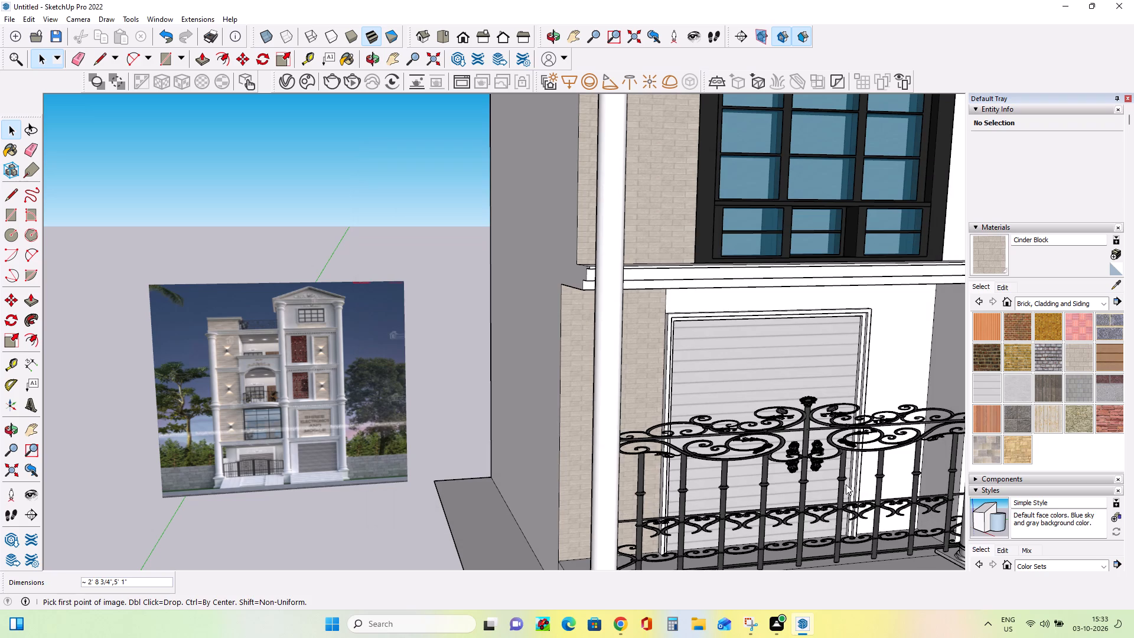
Place the red patterned panel image over the wall recess beside the curved balcony, starting at the recess's lower corner.
{"action": "scroll", "coordinate": [585, 466], "scroll_direction": "down", "scroll_amount": 8}
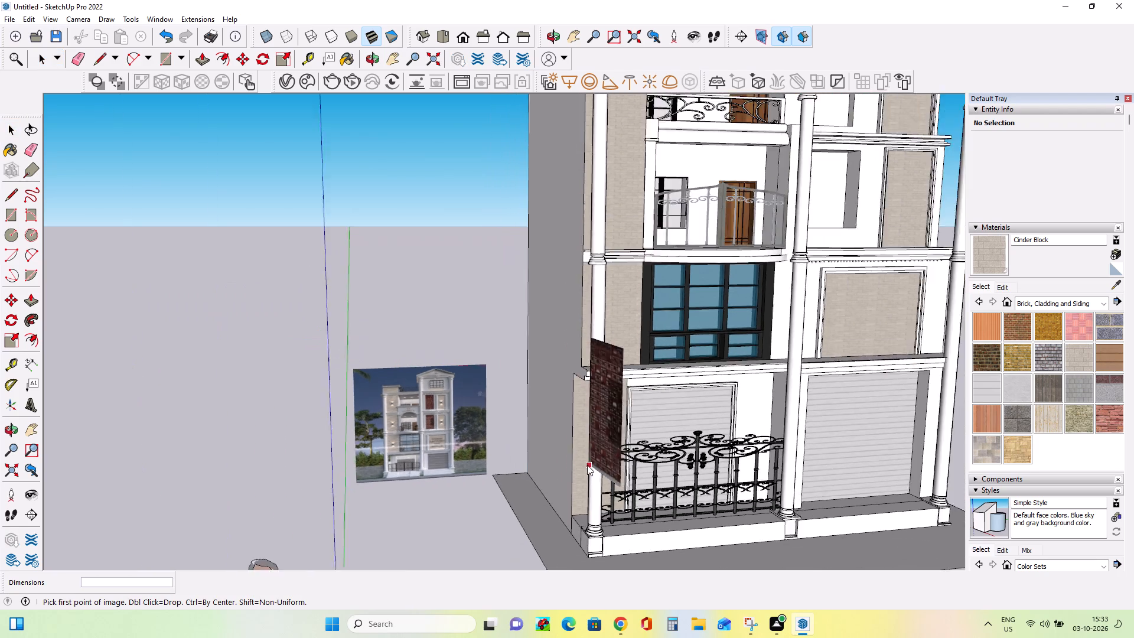
{"action": "scroll", "coordinate": [589, 464], "scroll_direction": "down", "scroll_amount": 4}
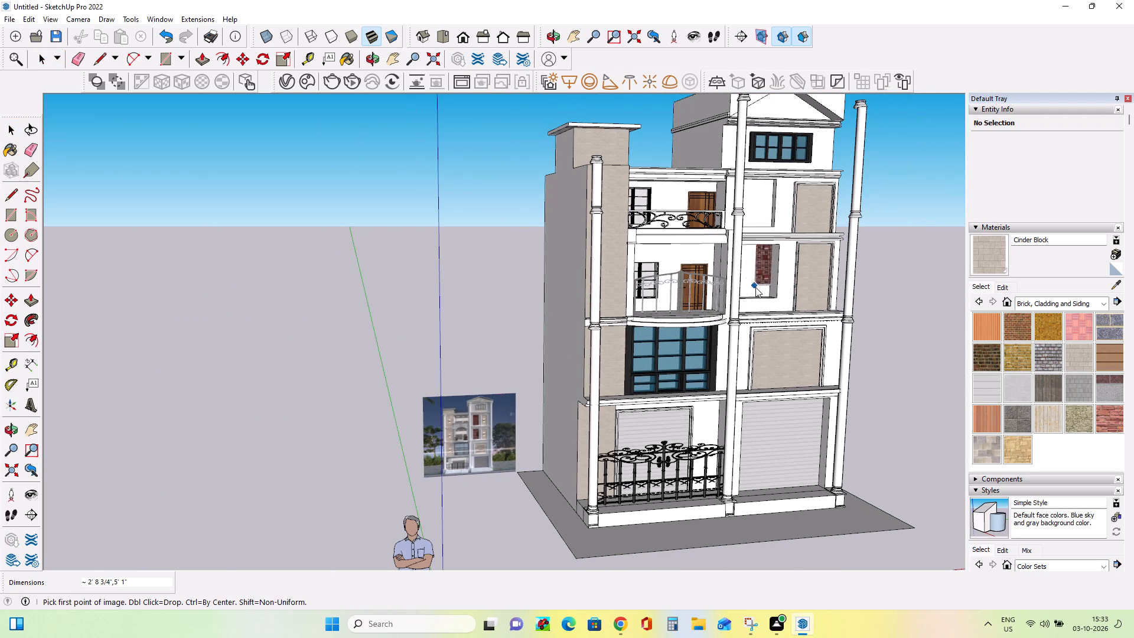
{"action": "middle_click_drag", "start_coordinate": [755, 287], "coordinate": [582, 343]}
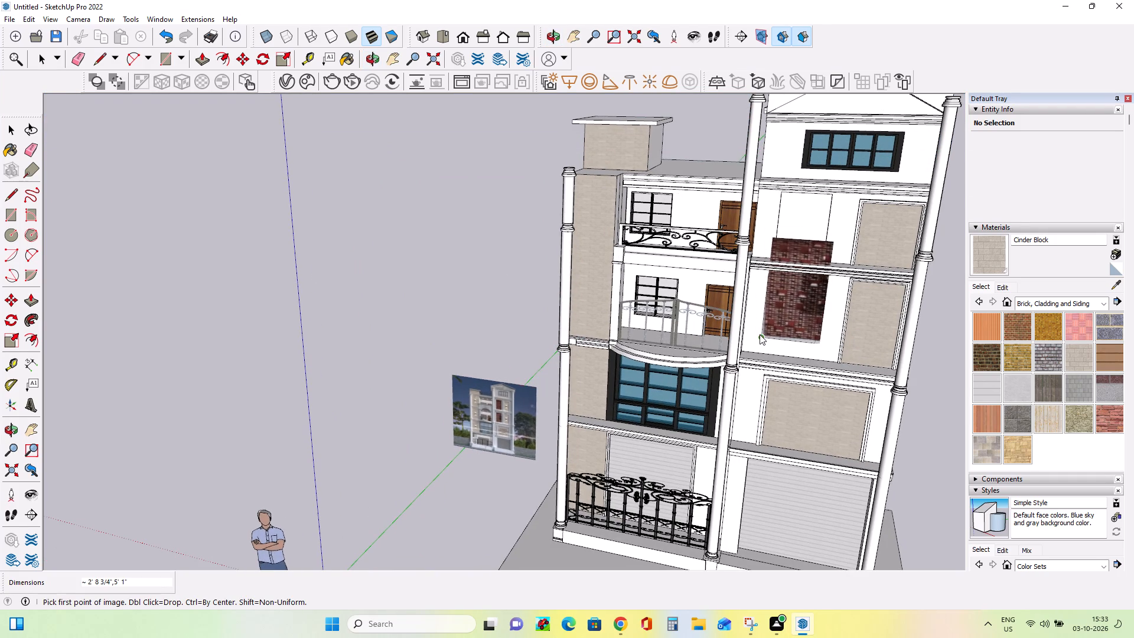
{"action": "left_click", "coordinate": [760, 336]}
{"action": "middle_click_drag", "start_coordinate": [846, 327], "coordinate": [744, 384]}
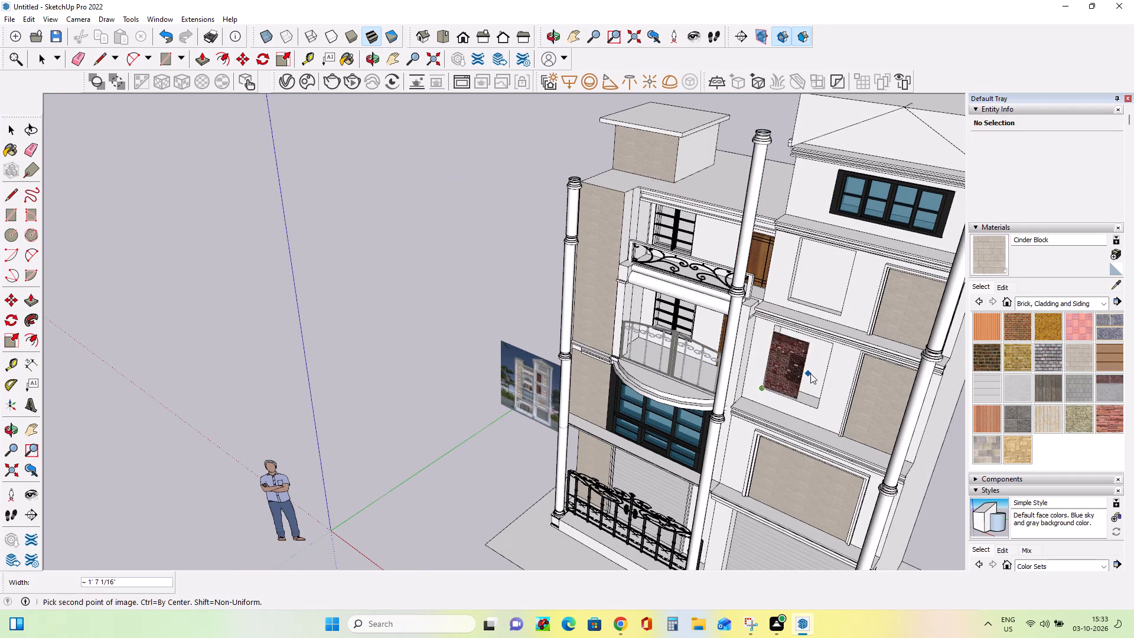
{"action": "left_click", "coordinate": [818, 382]}
Scale the panel image to fit the recess beside the curved balcony, about 1.22 in width and about 0.85 in height.
{"action": "middle_click_drag", "start_coordinate": [830, 386], "coordinate": [839, 363]}
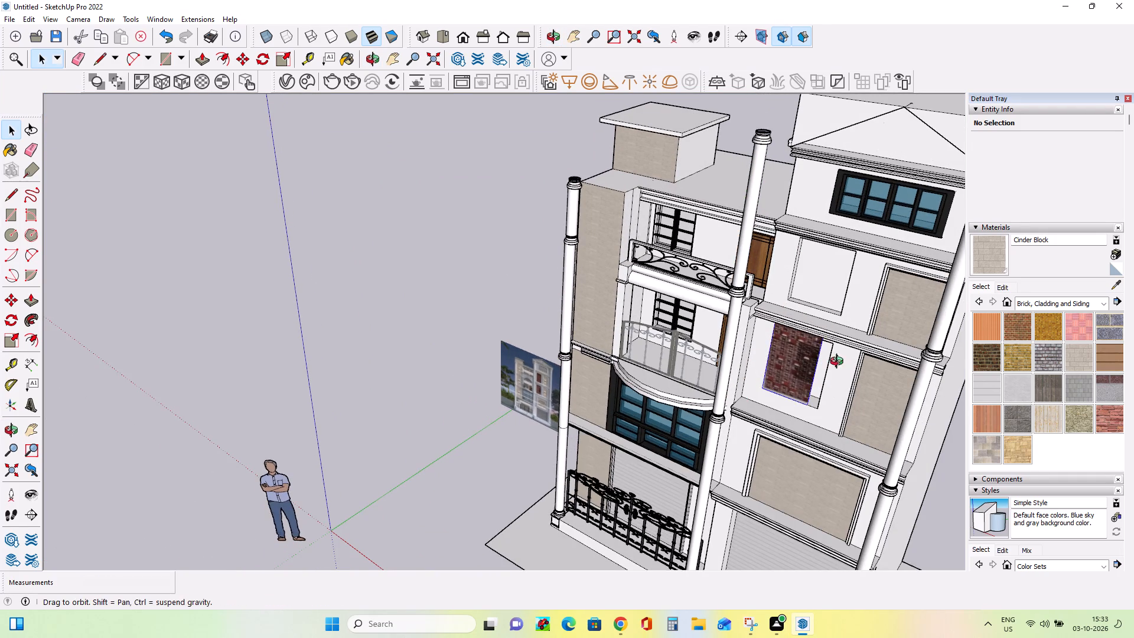
{"action": "middle_click_drag", "start_coordinate": [839, 363], "coordinate": [864, 289]}
{"action": "scroll", "coordinate": [818, 292], "scroll_direction": "up", "scroll_amount": 12}
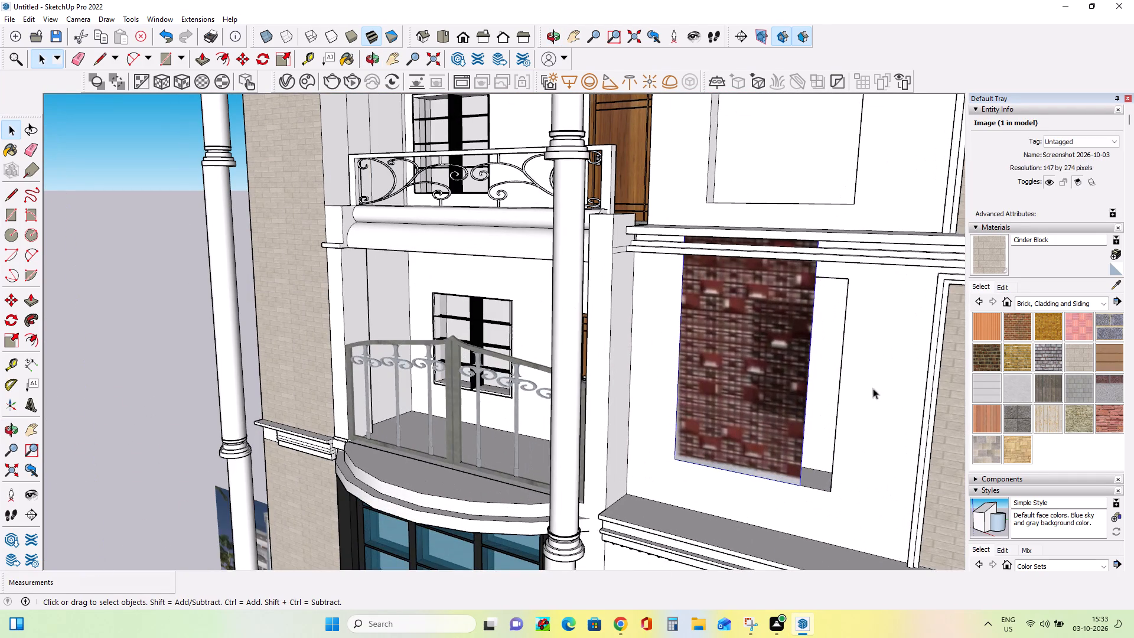
{"action": "left_click", "coordinate": [11, 338]}
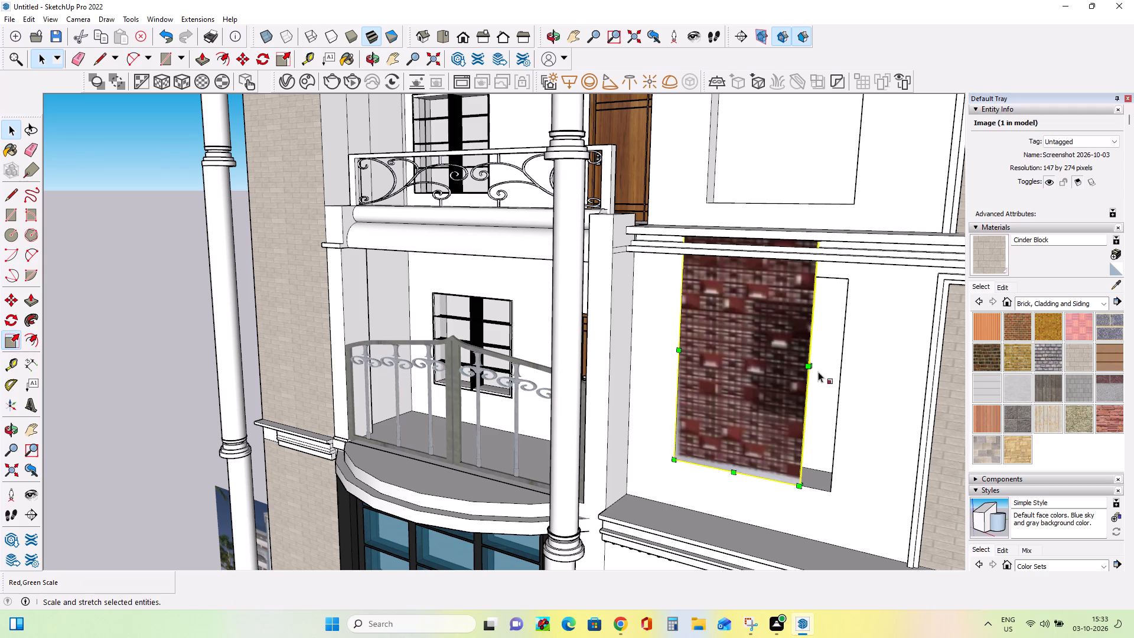
{"action": "left_click", "coordinate": [809, 366]}
{"action": "left_click", "coordinate": [840, 376]}
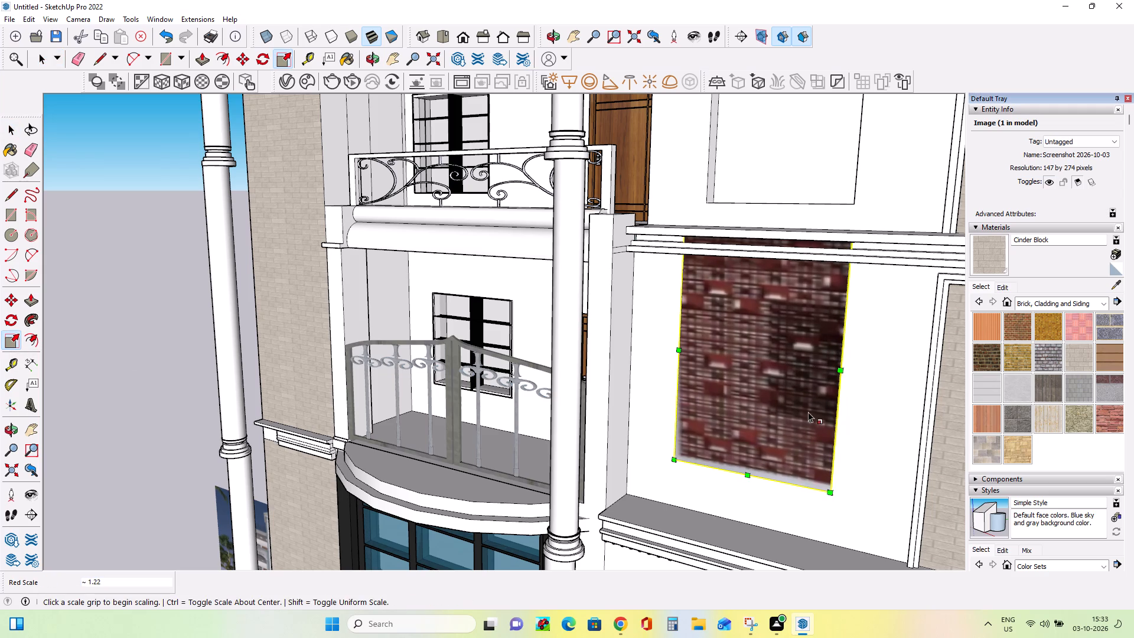
{"action": "middle_click_drag", "start_coordinate": [809, 414], "coordinate": [815, 463]}
{"action": "middle_click_drag", "start_coordinate": [794, 309], "coordinate": [807, 374]}
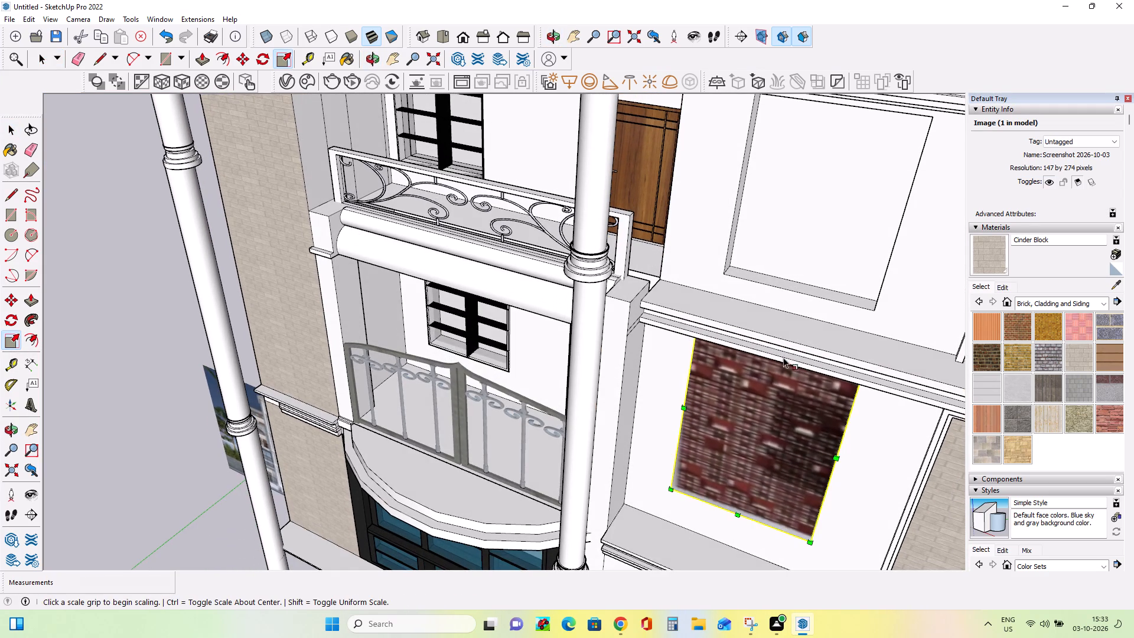
{"action": "middle_click_drag", "start_coordinate": [776, 399], "coordinate": [825, 207]}
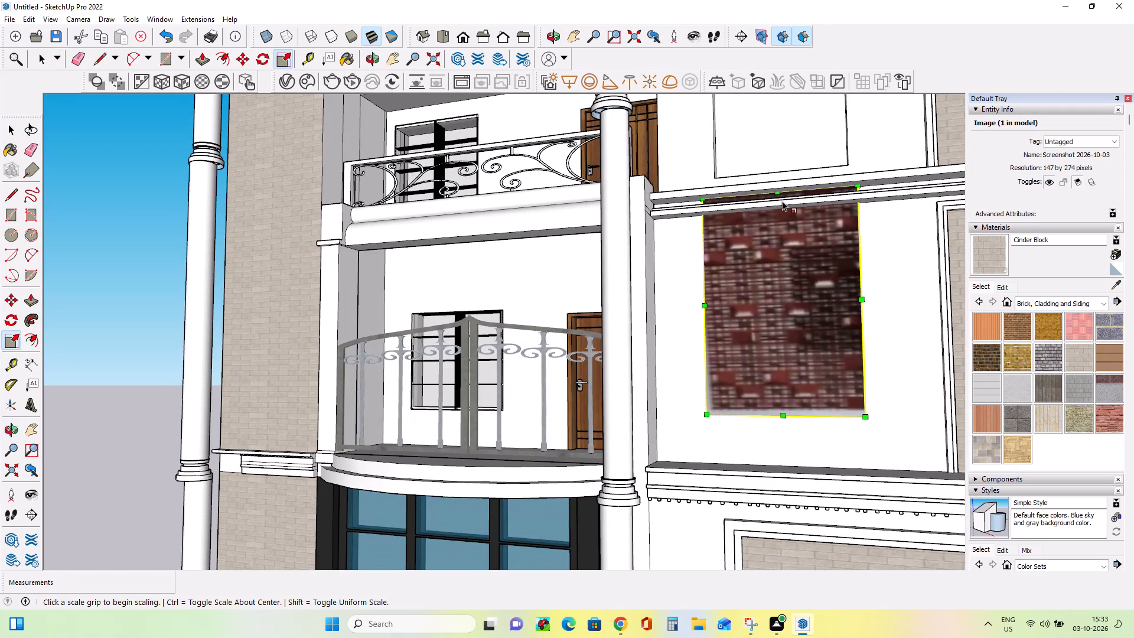
{"action": "left_click", "coordinate": [779, 195]}
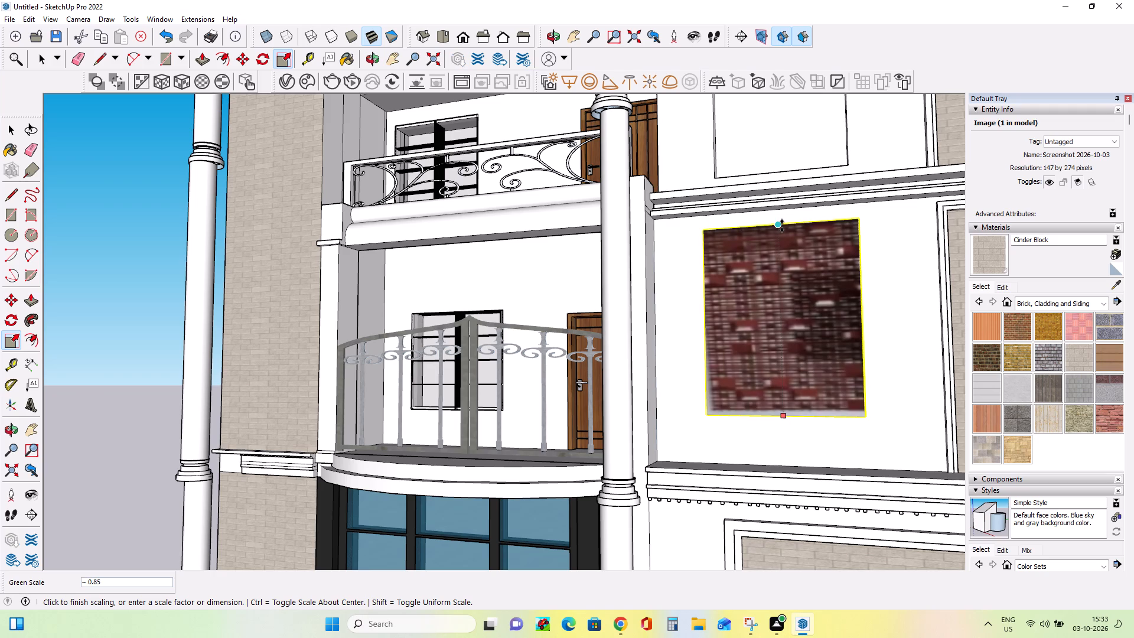
{"action": "left_click", "coordinate": [782, 226]}
Copy the red panel image up about 4' 4 3/8" onto the matching wall recess one floor above.
{"action": "middle_click_drag", "start_coordinate": [788, 392], "coordinate": [869, 420]}
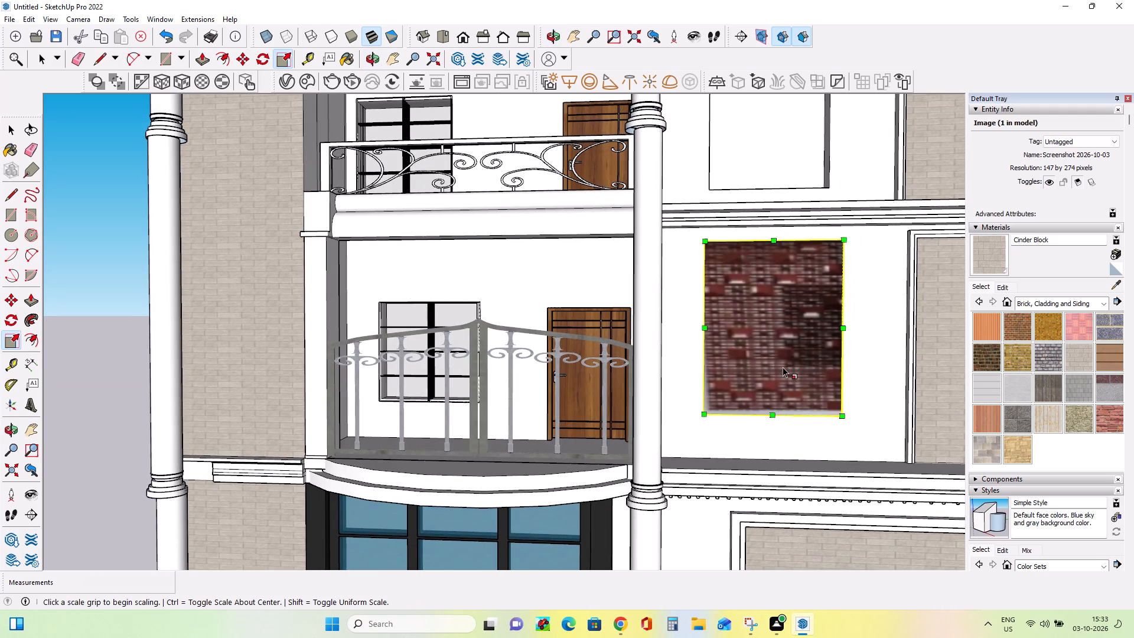
{"action": "scroll", "coordinate": [783, 367], "scroll_direction": "up", "scroll_amount": 4}
{"action": "middle_click_drag", "start_coordinate": [775, 427], "coordinate": [792, 508]}
{"action": "middle_click_drag", "start_coordinate": [780, 496], "coordinate": [786, 479]}
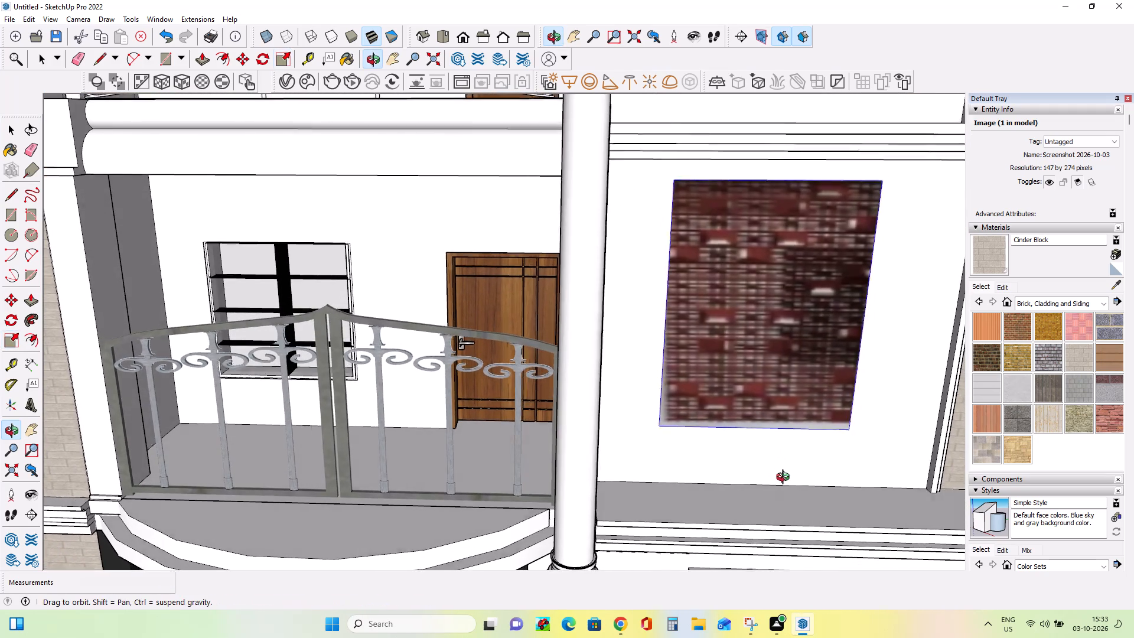
{"action": "middle_click_drag", "start_coordinate": [786, 479], "coordinate": [786, 375]}
{"action": "scroll", "coordinate": [786, 375], "scroll_direction": "down", "scroll_amount": 10}
{"action": "middle_click_drag", "start_coordinate": [783, 443], "coordinate": [786, 452]}
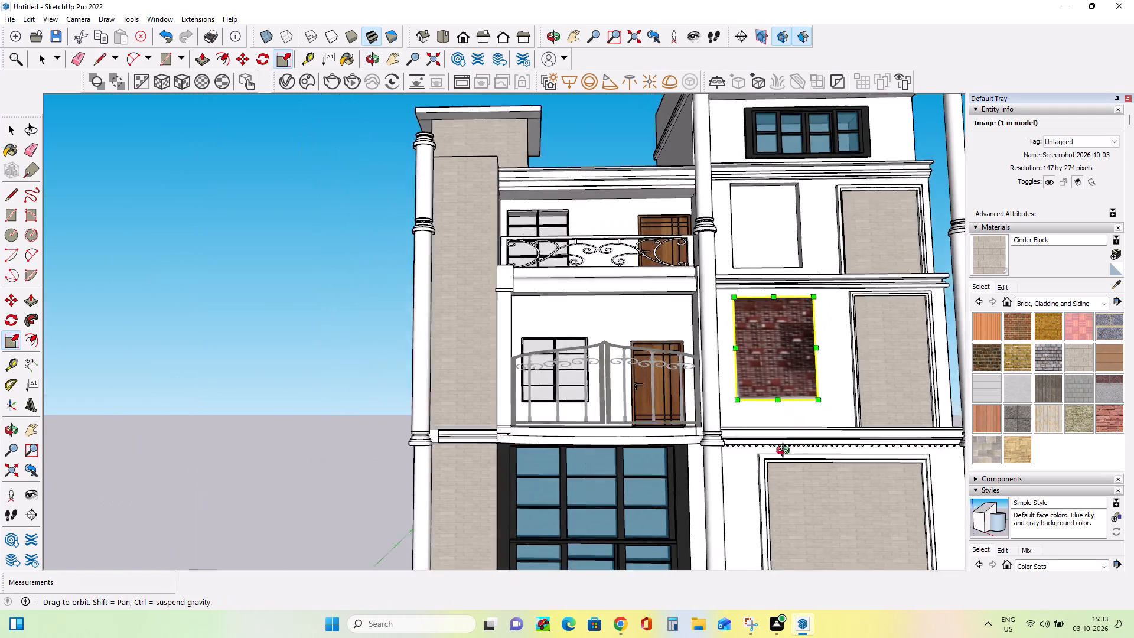
{"action": "middle_click_drag", "start_coordinate": [786, 452], "coordinate": [787, 473]}
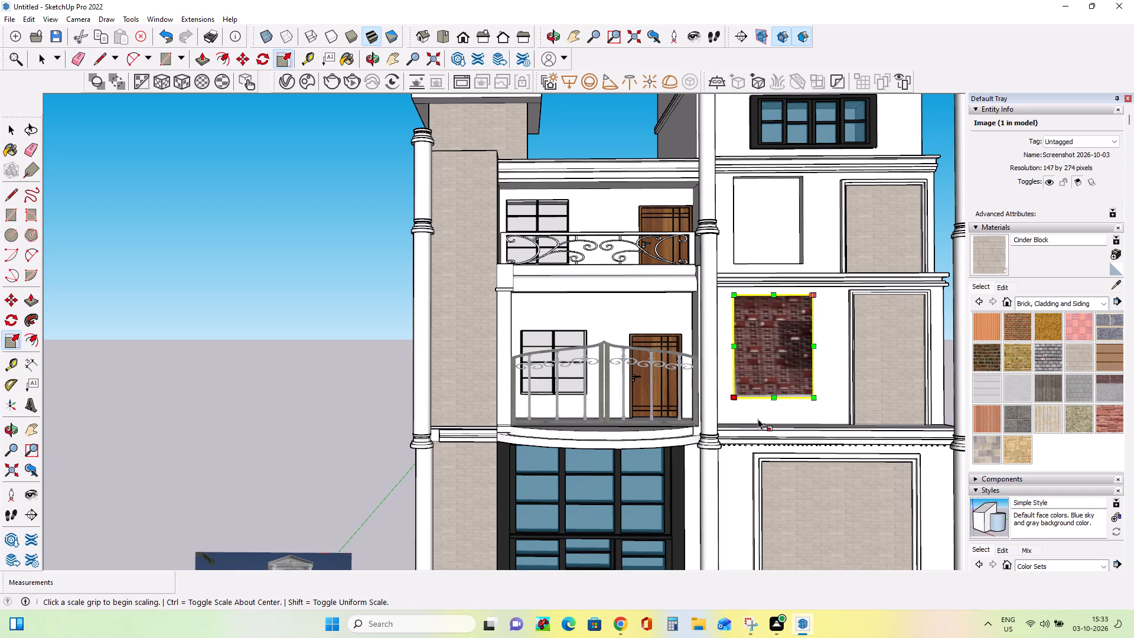
{"action": "left_click", "coordinate": [8, 302]}
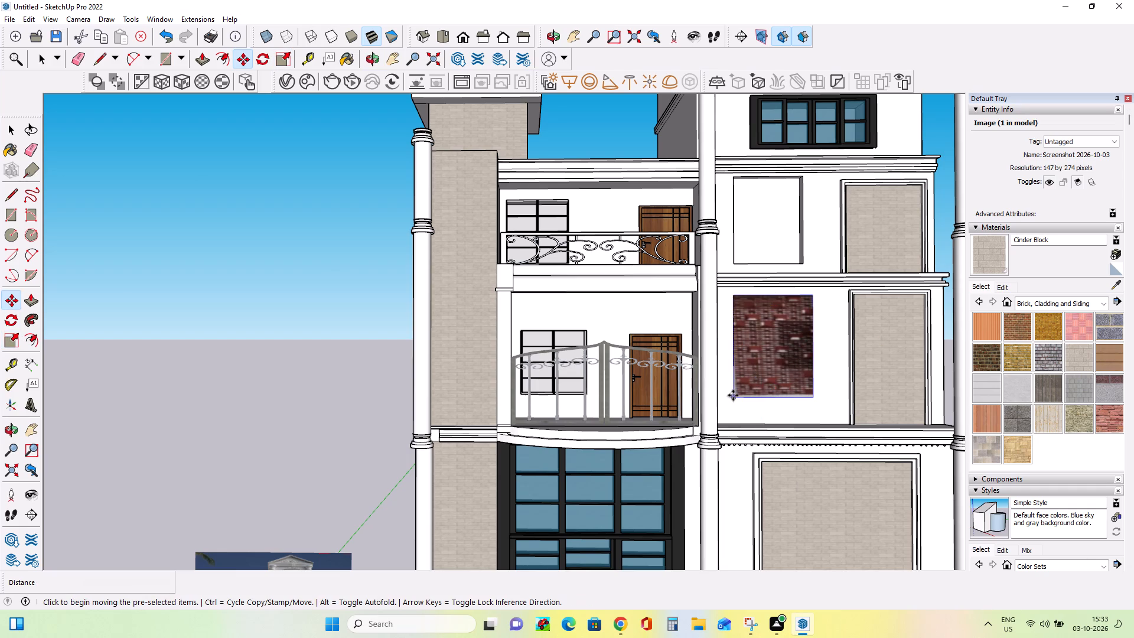
{"action": "left_click", "coordinate": [734, 396], "text": "ctrl"}
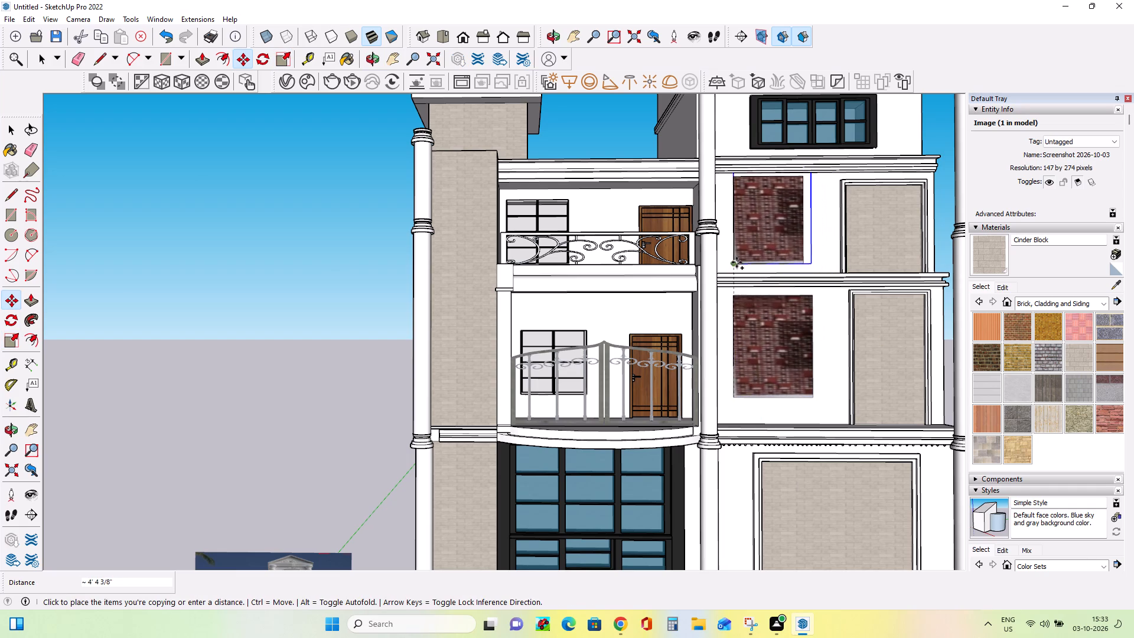
{"action": "left_click", "coordinate": [737, 262]}
Scale the upper panel image's width by about 0.90 to fit its recess, and clear the selection.
{"action": "middle_click_drag", "start_coordinate": [801, 259], "coordinate": [633, 362]}
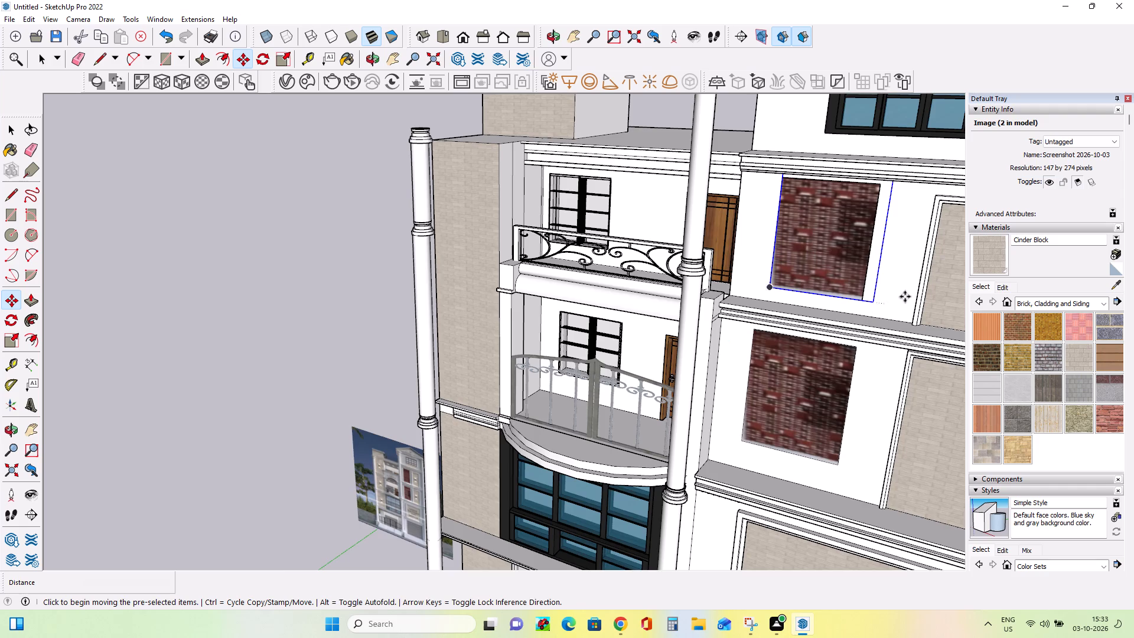
{"action": "scroll", "coordinate": [861, 278], "scroll_direction": "up", "scroll_amount": 4}
{"action": "middle_click_drag", "start_coordinate": [861, 304], "coordinate": [827, 340]}
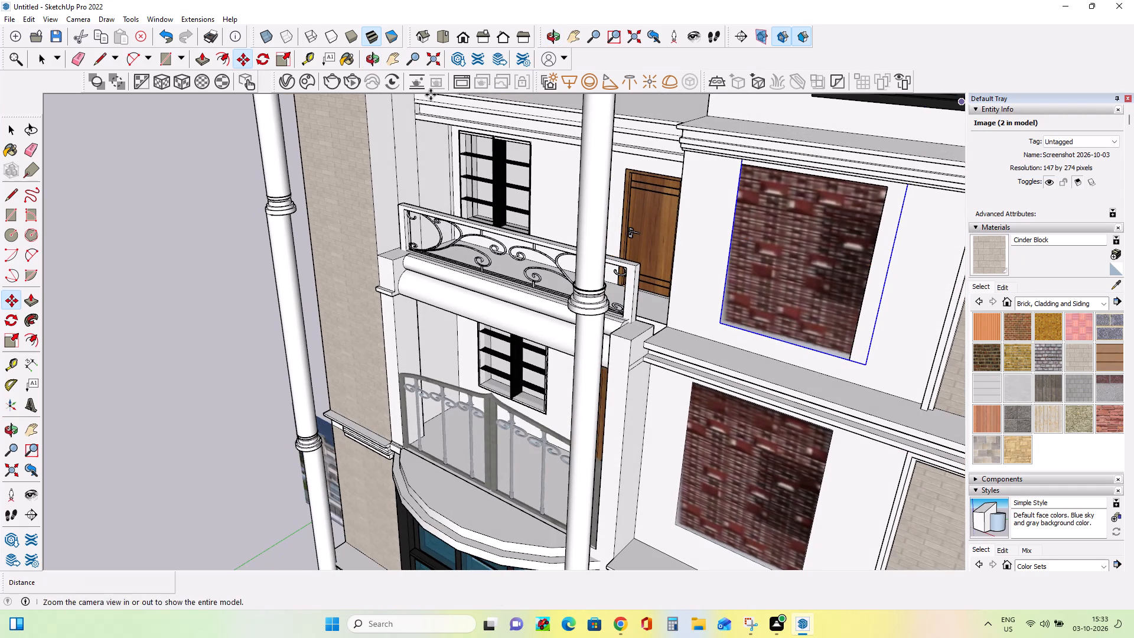
{"action": "left_click", "coordinate": [14, 343]}
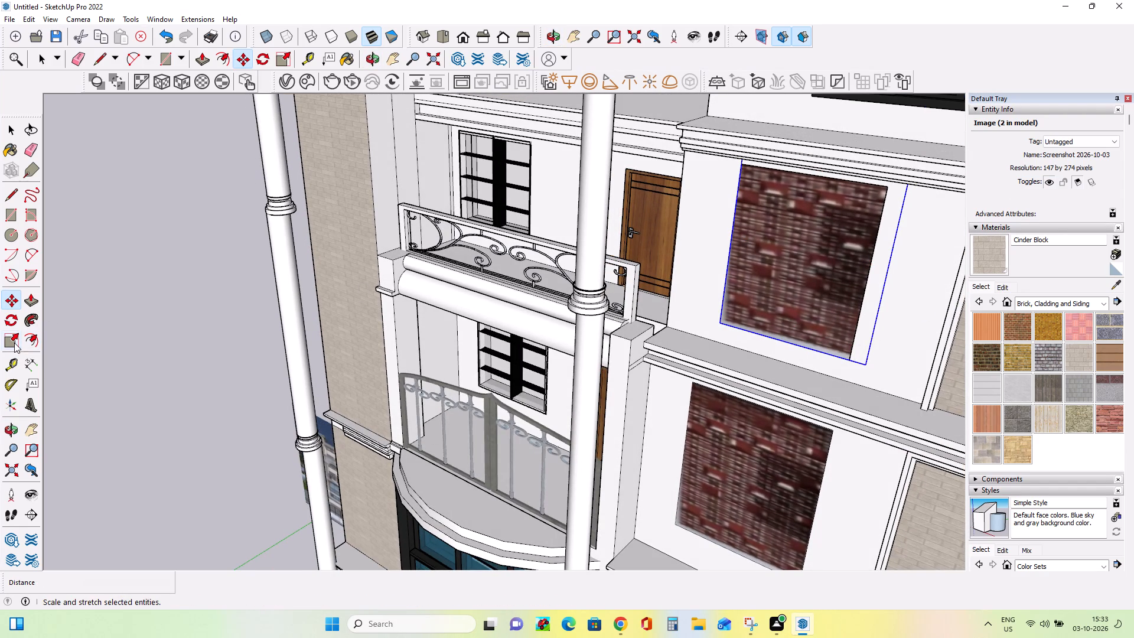
{"action": "left_click", "coordinate": [885, 272]}
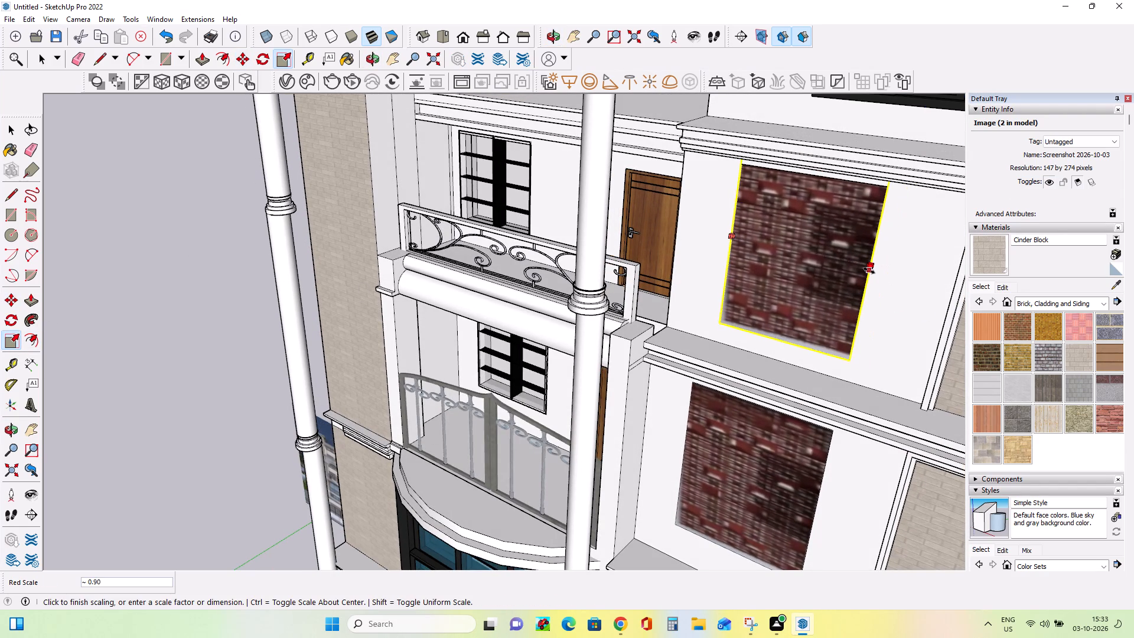
{"action": "left_click", "coordinate": [870, 271]}
{"action": "scroll", "coordinate": [816, 380], "scroll_direction": "down", "scroll_amount": 12}
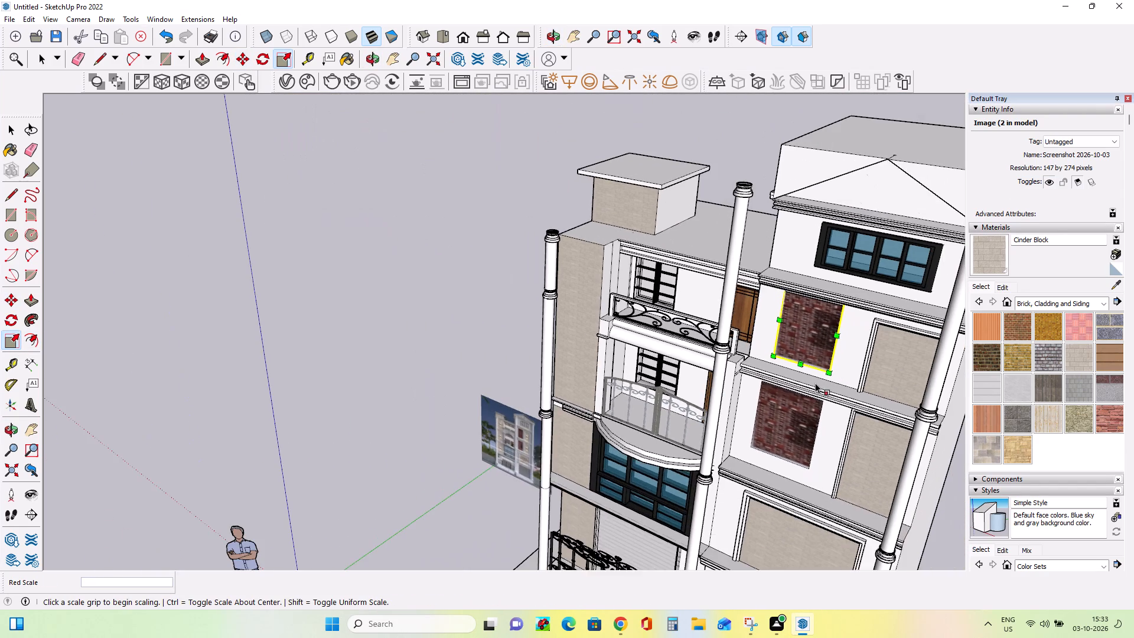
{"action": "middle_click_drag", "start_coordinate": [830, 415], "coordinate": [932, 363]}
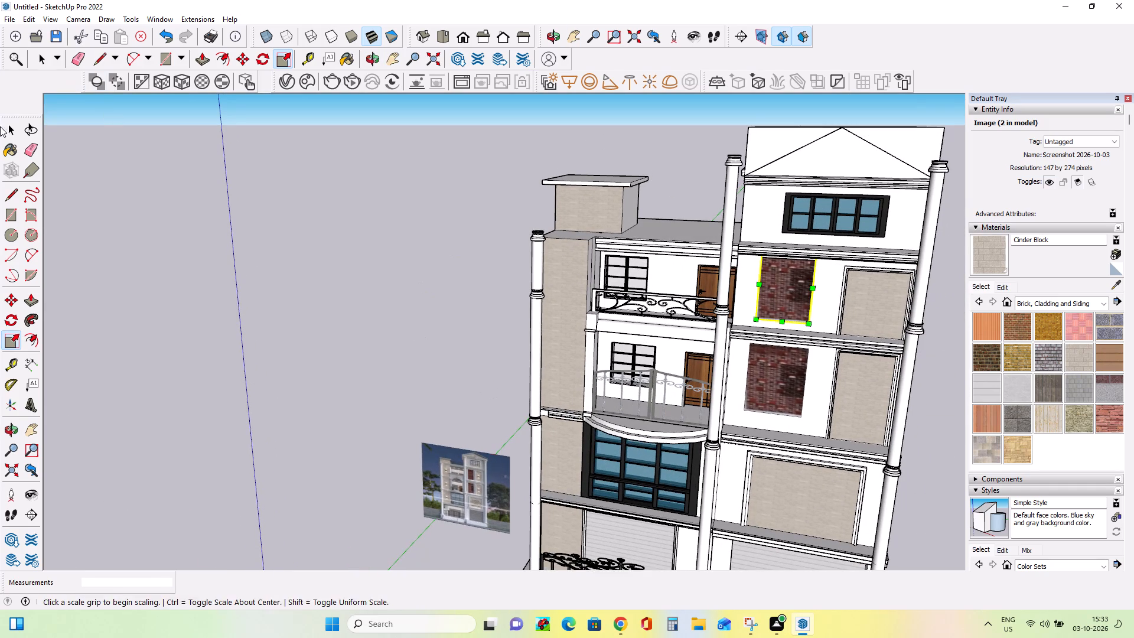
{"action": "left_click", "coordinate": [8, 129]}
{"action": "left_click", "coordinate": [166, 218]}
Examine the whole front facade with both red panels alongside the reference image.
{"action": "middle_click_drag", "start_coordinate": [745, 468], "coordinate": [880, 386]}
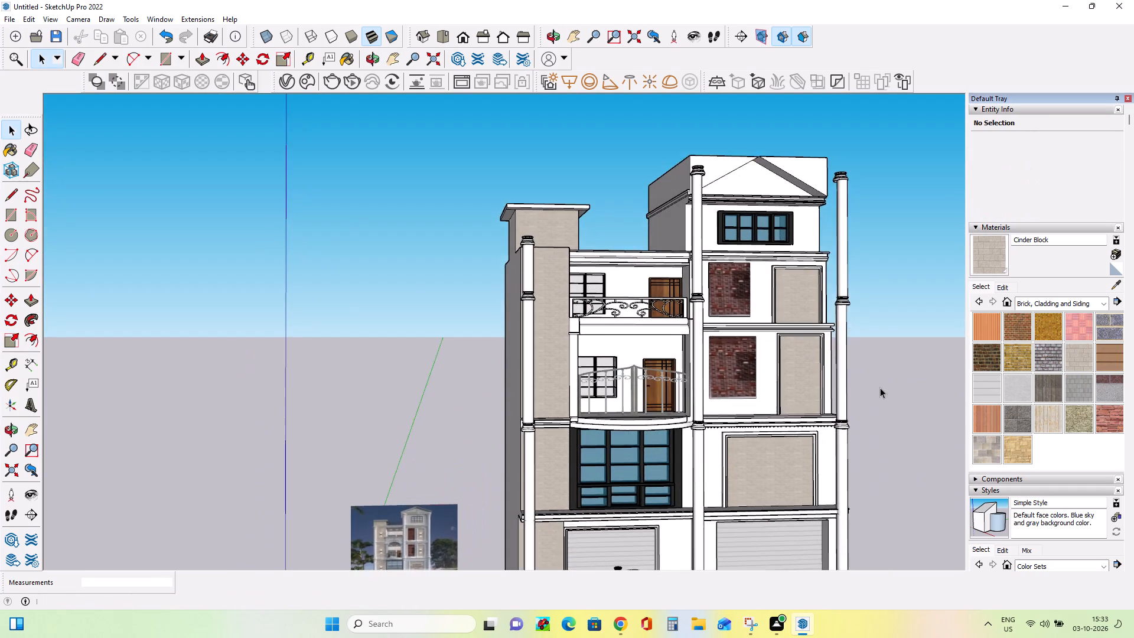
{"action": "scroll", "coordinate": [880, 390], "scroll_direction": "down", "scroll_amount": 7}
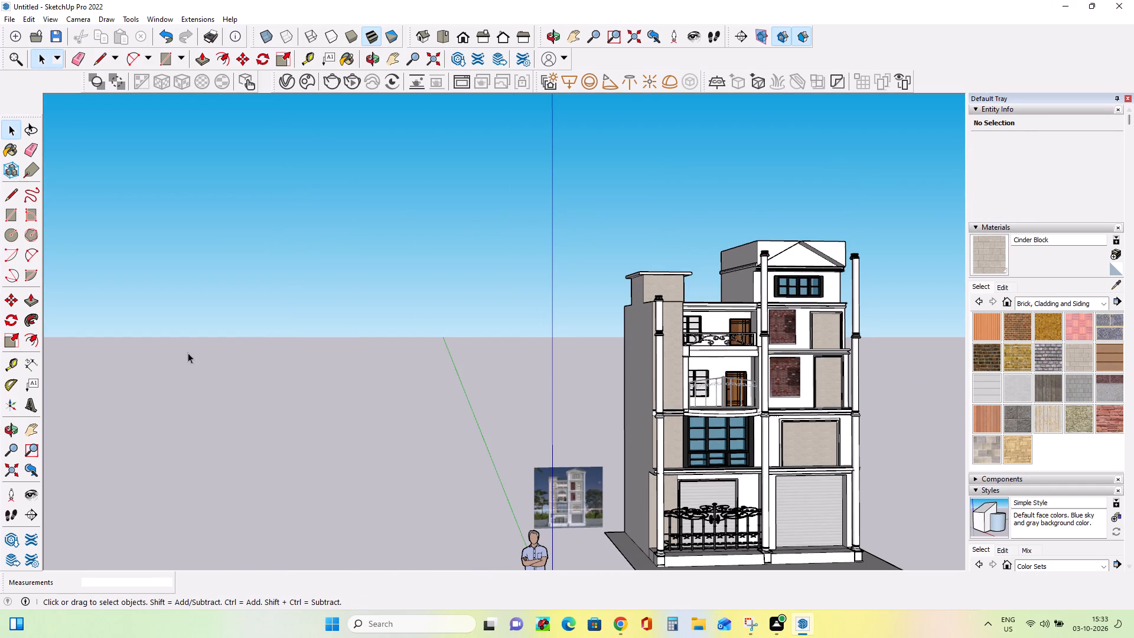
{"action": "left_click", "coordinate": [27, 435]}
{"action": "left_click_drag", "start_coordinate": [551, 491], "coordinate": [361, 402]}
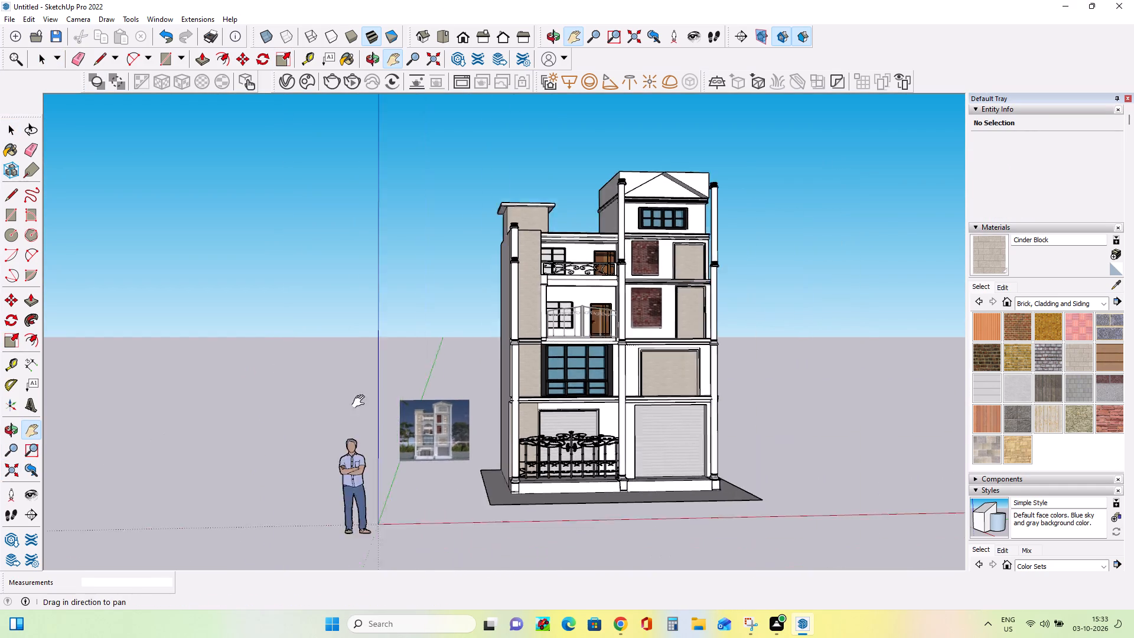
{"action": "left_click_drag", "start_coordinate": [361, 402], "coordinate": [320, 432]}
{"action": "scroll", "coordinate": [425, 457], "scroll_direction": "up", "scroll_amount": 2}
{"action": "middle_click_drag", "start_coordinate": [469, 462], "coordinate": [483, 500]}
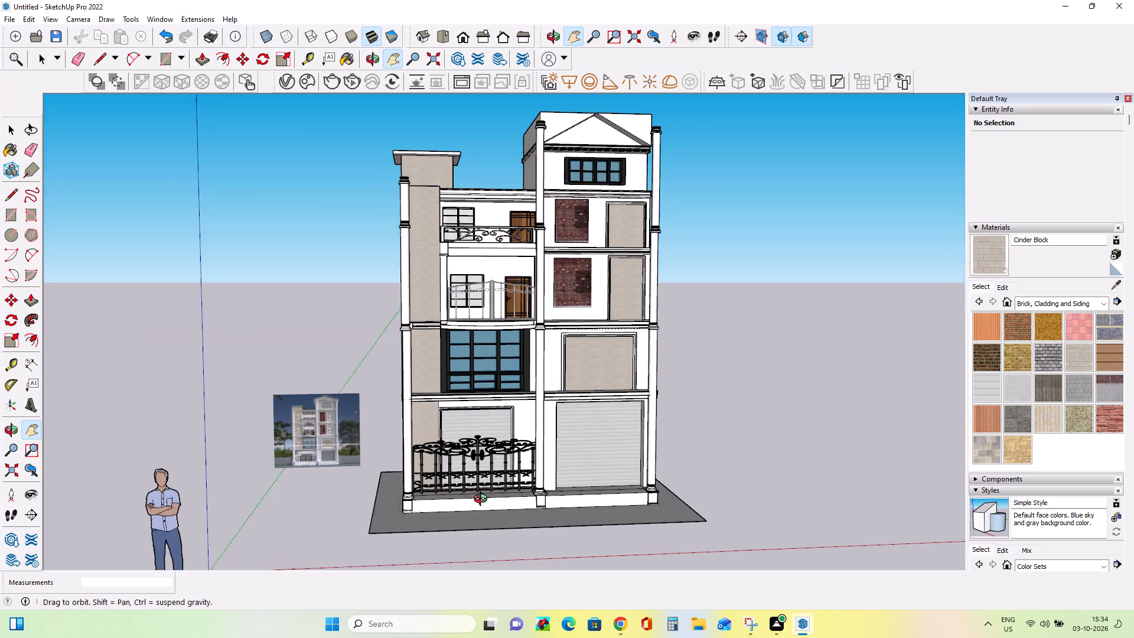
{"action": "middle_click_drag", "start_coordinate": [483, 500], "coordinate": [488, 518]}
{"action": "scroll", "coordinate": [503, 521], "scroll_direction": "up", "scroll_amount": 2}
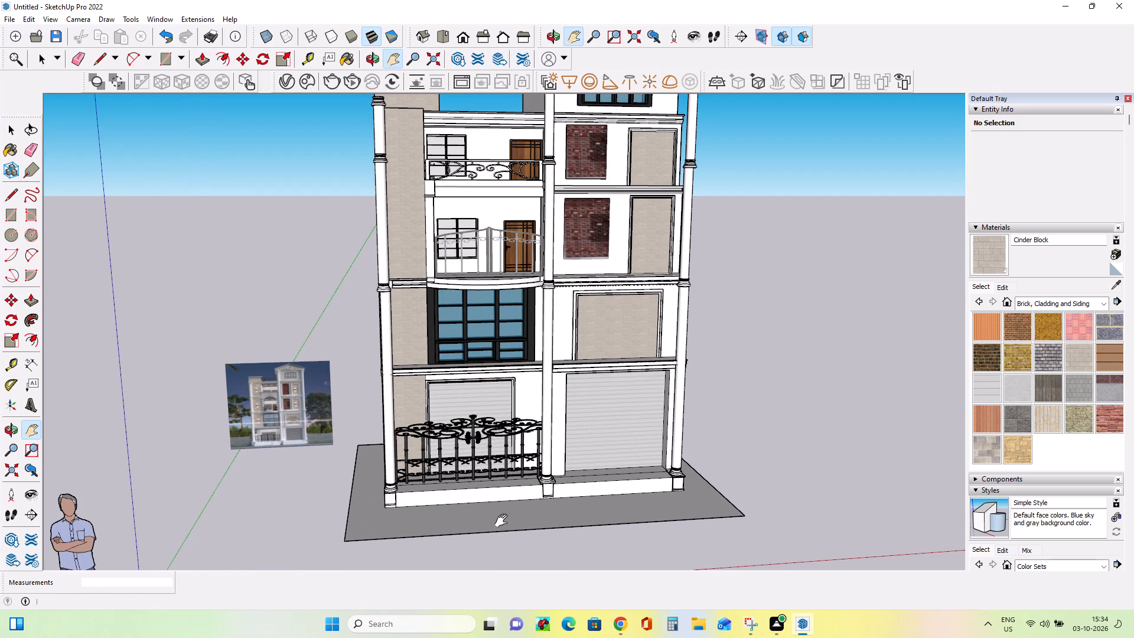
{"action": "scroll", "coordinate": [528, 395], "scroll_direction": "down", "scroll_amount": 1}
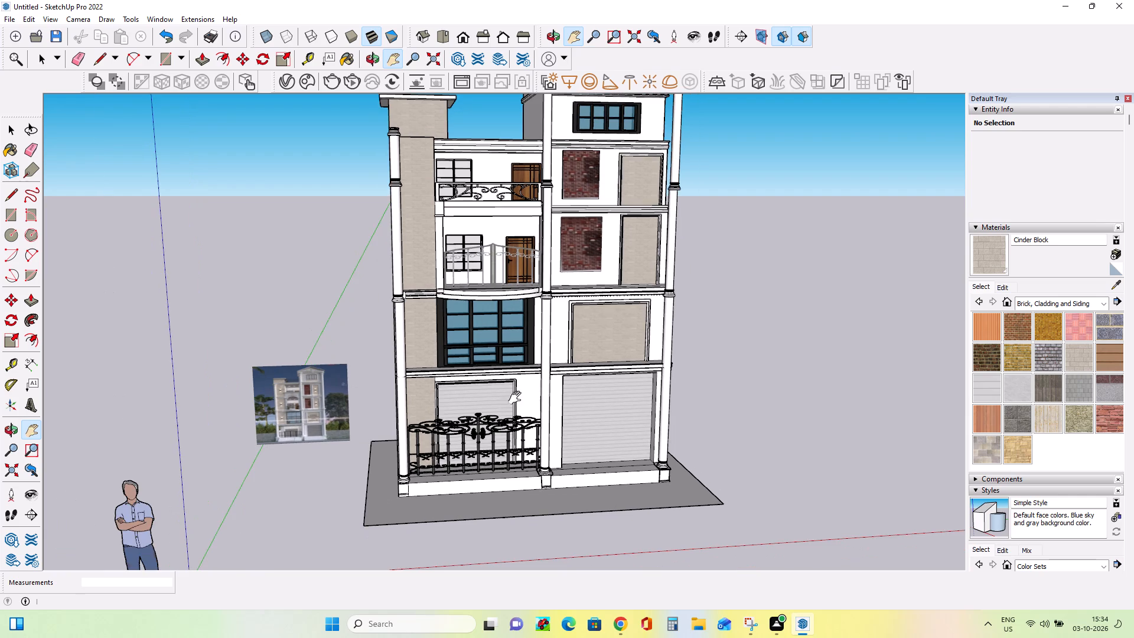
Examine the reference image up close and compare it with the whole front facade of the model.
{"action": "scroll", "coordinate": [357, 421], "scroll_direction": "up", "scroll_amount": 5}
{"action": "scroll", "coordinate": [277, 428], "scroll_direction": "up", "scroll_amount": 15}
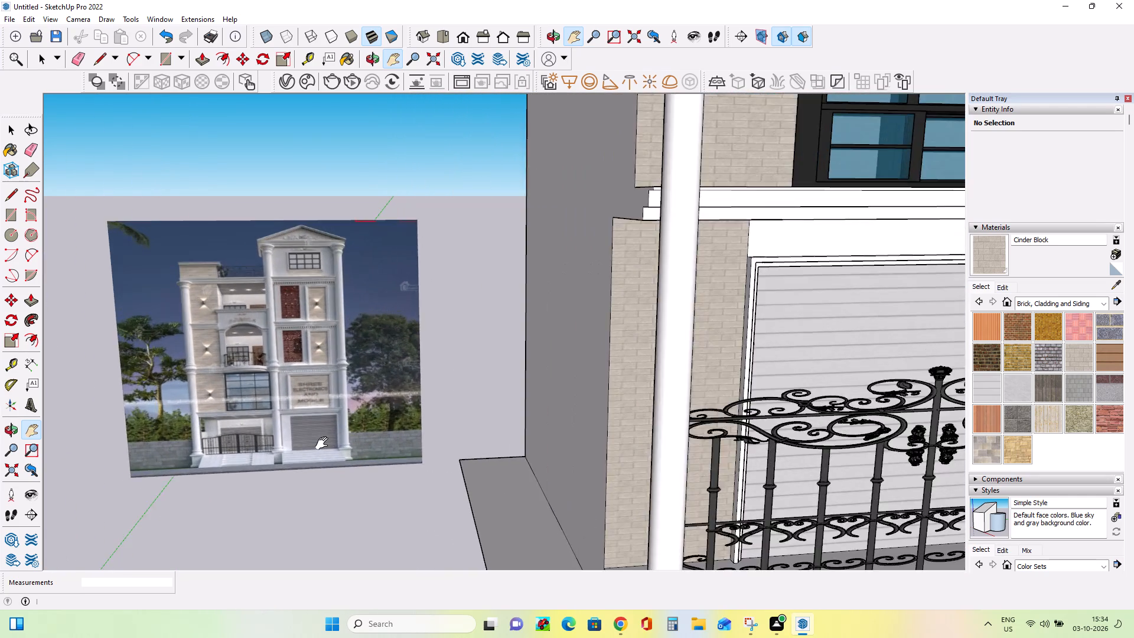
{"action": "scroll", "coordinate": [324, 444], "scroll_direction": "up", "scroll_amount": 4}
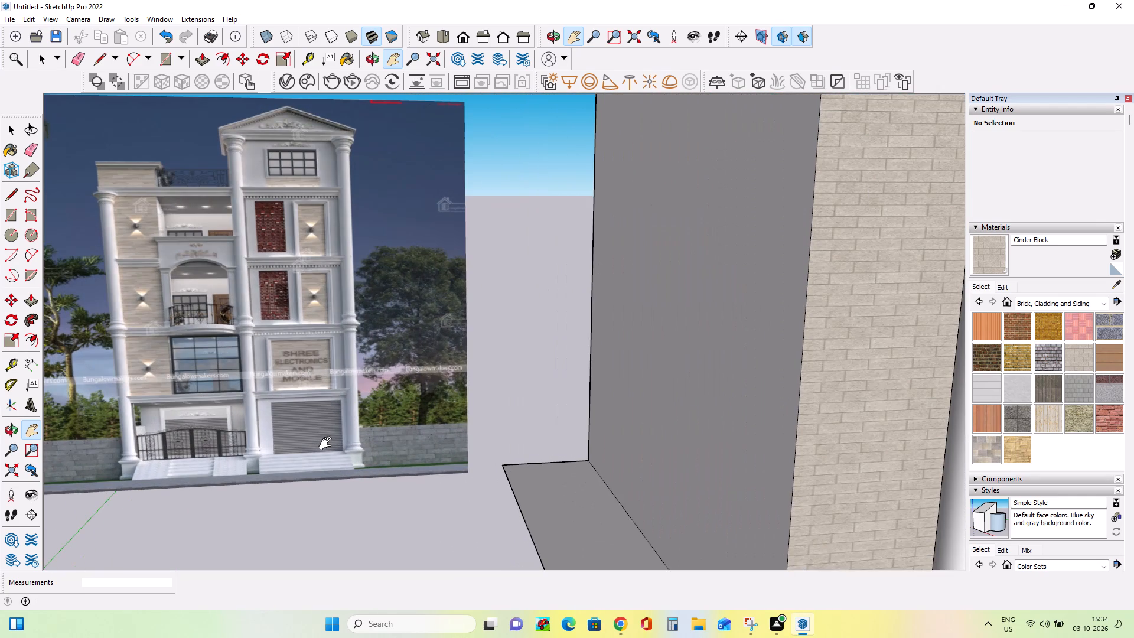
{"action": "scroll", "coordinate": [328, 444], "scroll_direction": "down", "scroll_amount": 11}
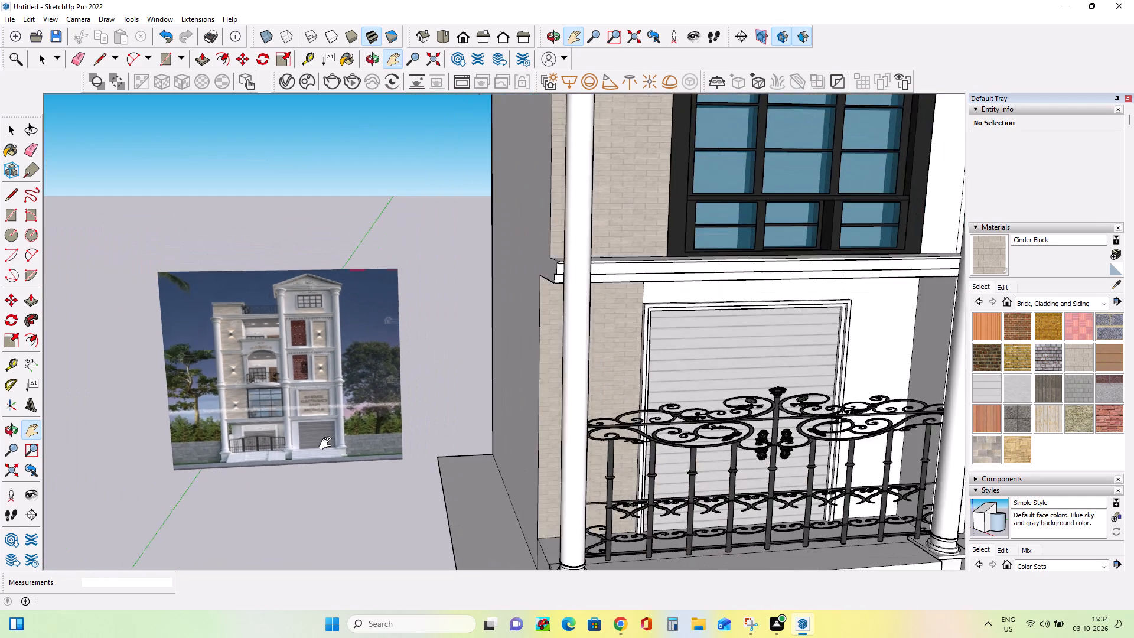
{"action": "scroll", "coordinate": [328, 444], "scroll_direction": "down", "scroll_amount": 18}
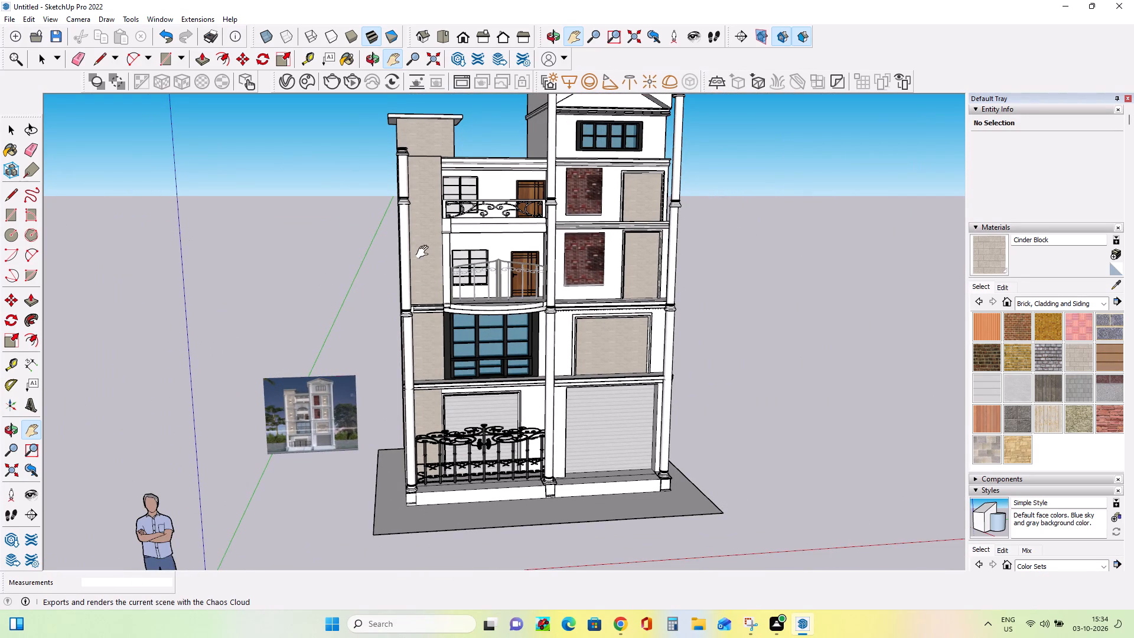
{"action": "middle_click_drag", "start_coordinate": [425, 254], "coordinate": [439, 275]}
{"action": "scroll", "coordinate": [495, 255], "scroll_direction": "down", "scroll_amount": 4}
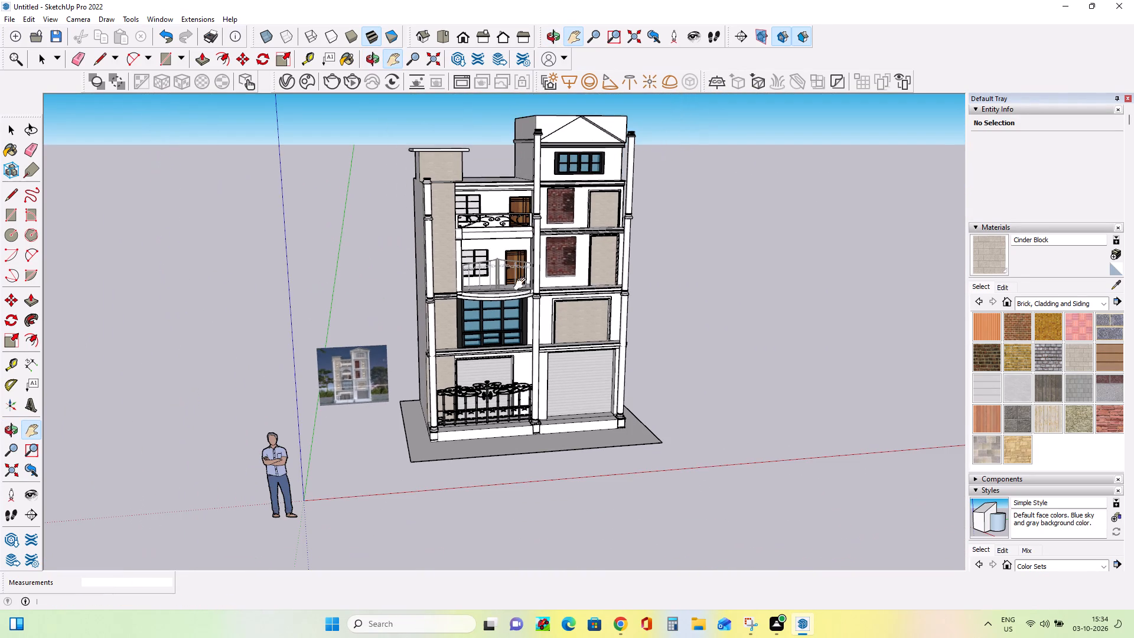
{"action": "left_click_drag", "start_coordinate": [578, 294], "coordinate": [527, 341]}
{"action": "left_click", "coordinate": [527, 341]}
{"action": "scroll", "coordinate": [595, 338], "scroll_direction": "up", "scroll_amount": 4}
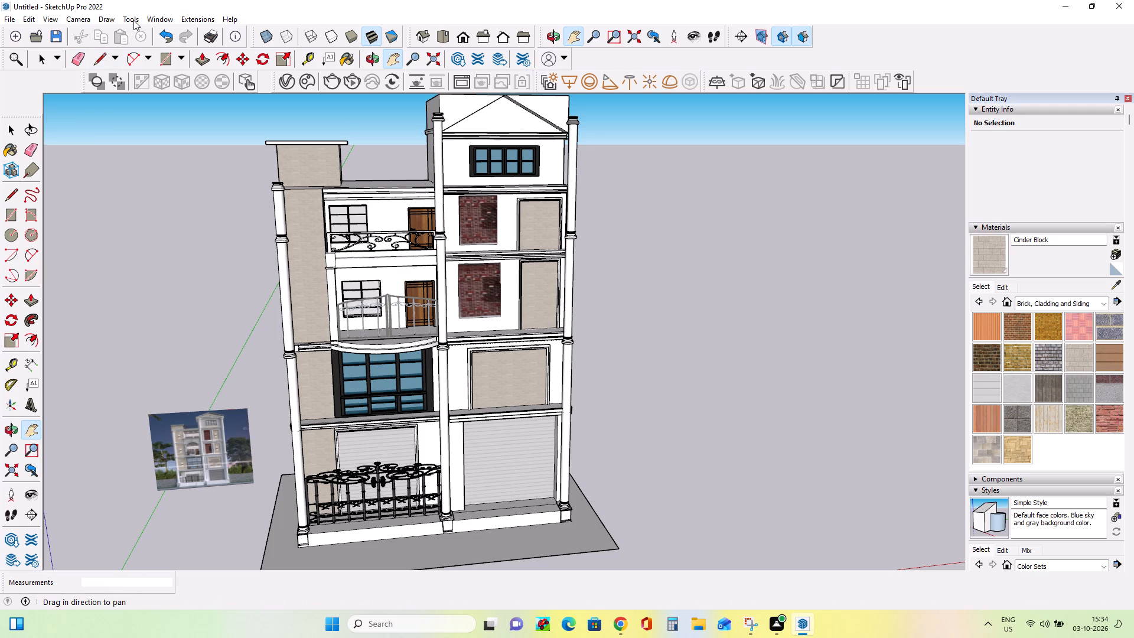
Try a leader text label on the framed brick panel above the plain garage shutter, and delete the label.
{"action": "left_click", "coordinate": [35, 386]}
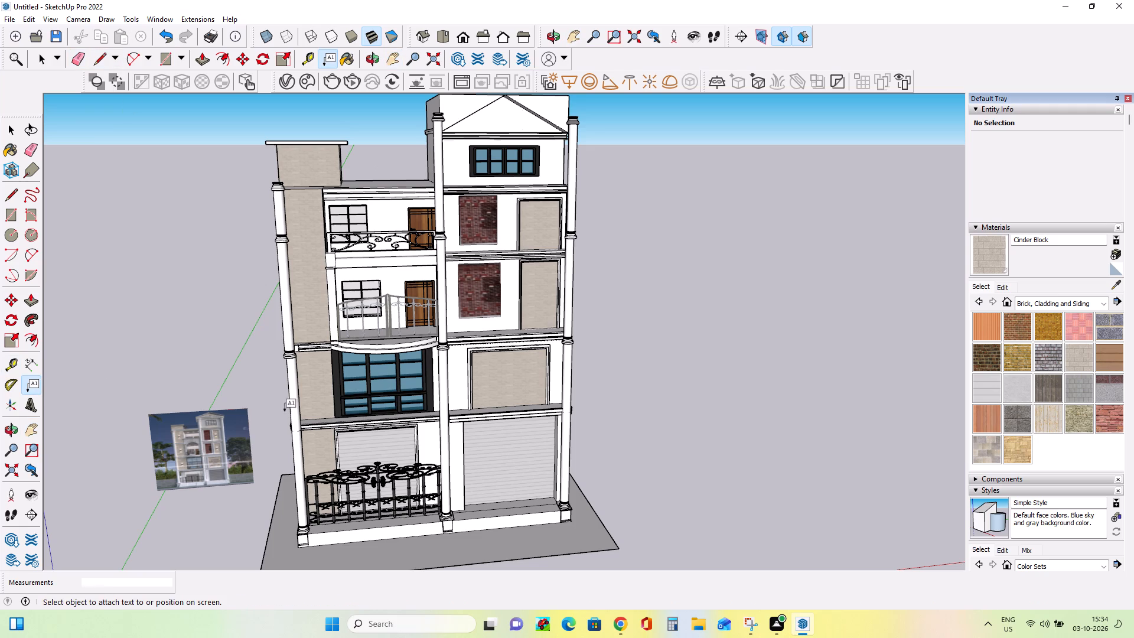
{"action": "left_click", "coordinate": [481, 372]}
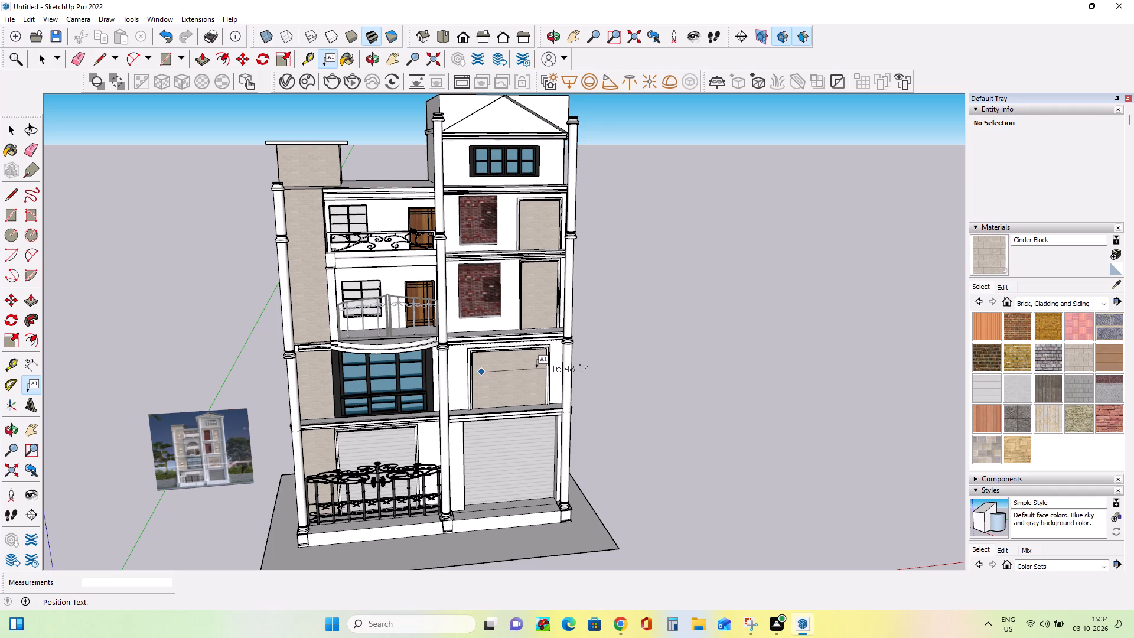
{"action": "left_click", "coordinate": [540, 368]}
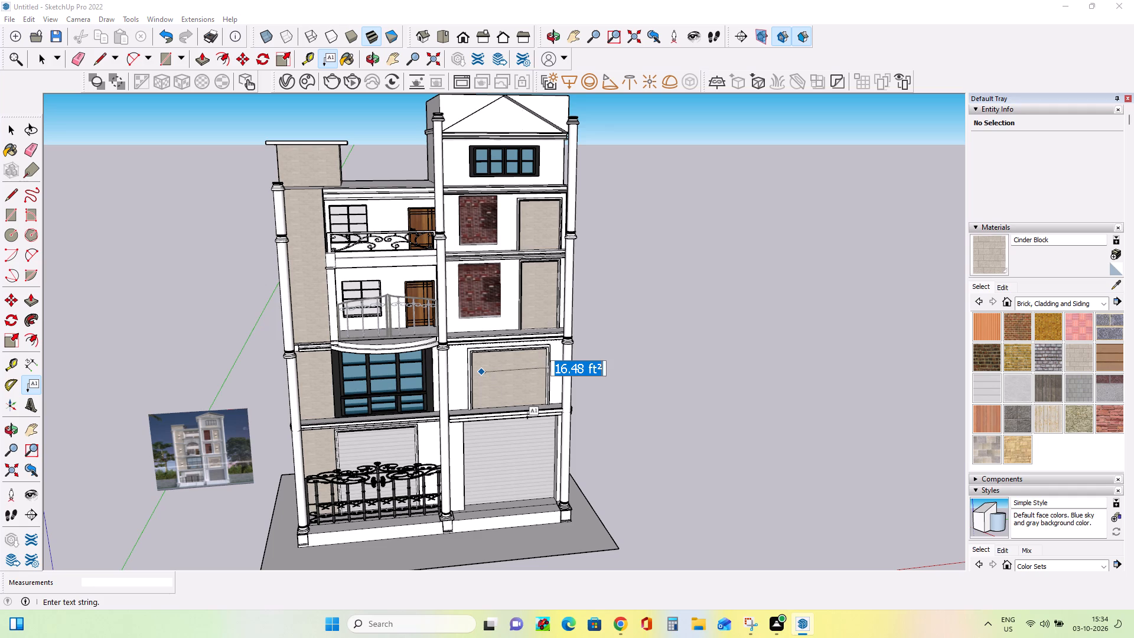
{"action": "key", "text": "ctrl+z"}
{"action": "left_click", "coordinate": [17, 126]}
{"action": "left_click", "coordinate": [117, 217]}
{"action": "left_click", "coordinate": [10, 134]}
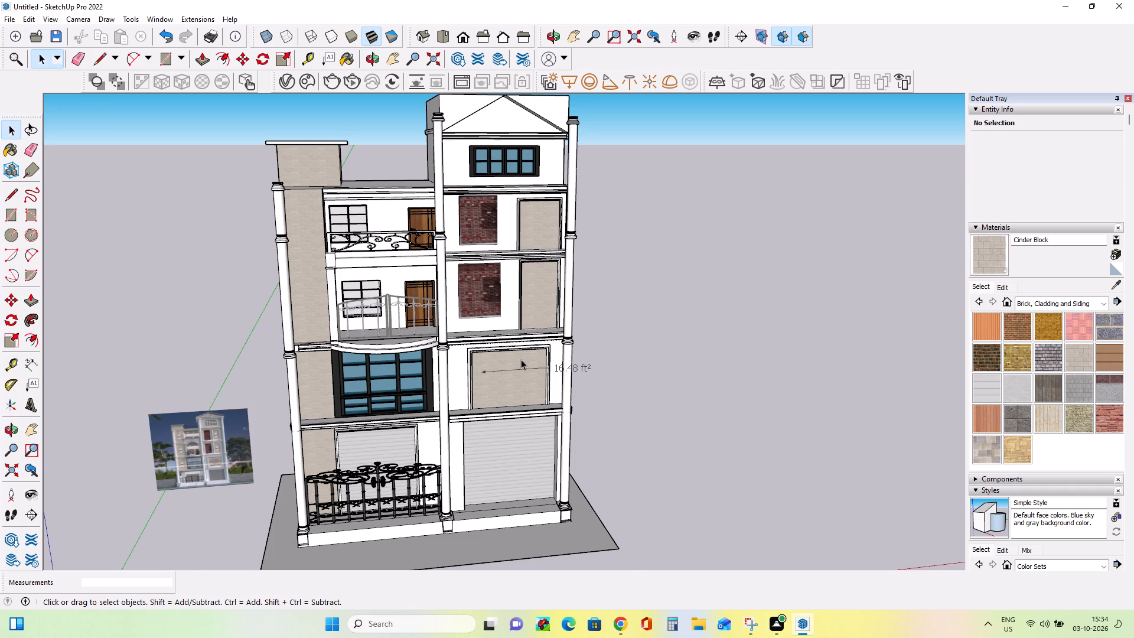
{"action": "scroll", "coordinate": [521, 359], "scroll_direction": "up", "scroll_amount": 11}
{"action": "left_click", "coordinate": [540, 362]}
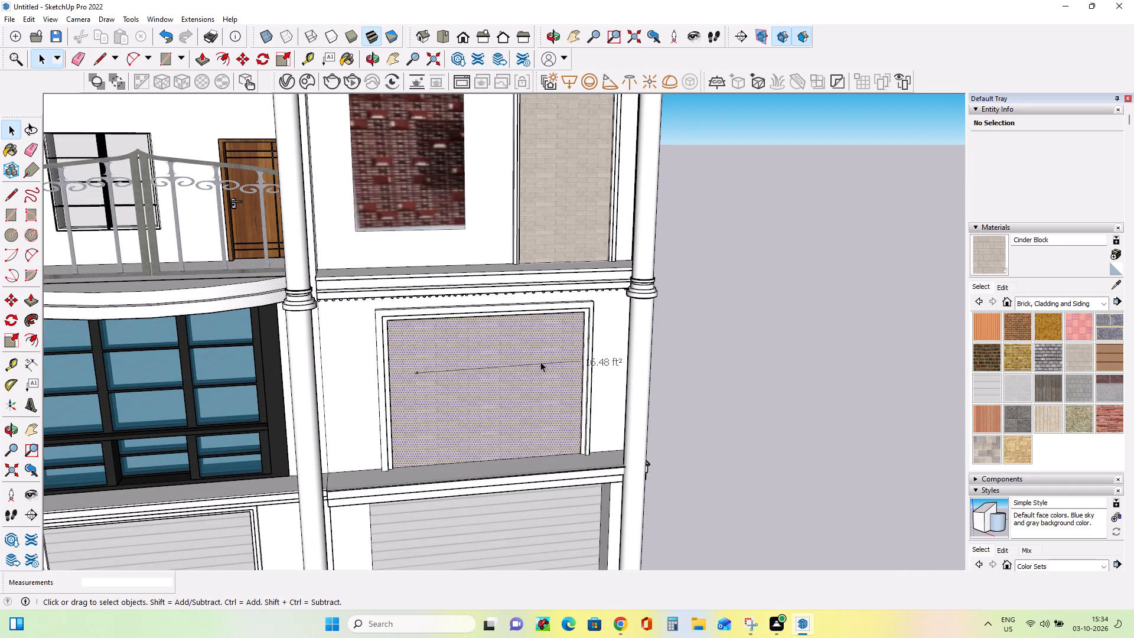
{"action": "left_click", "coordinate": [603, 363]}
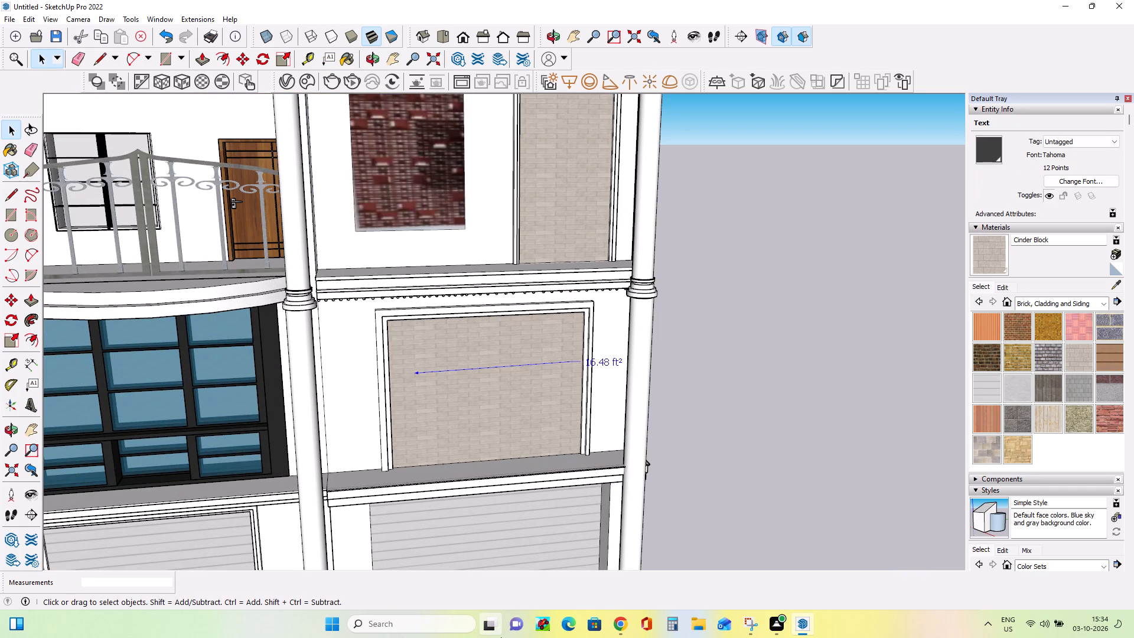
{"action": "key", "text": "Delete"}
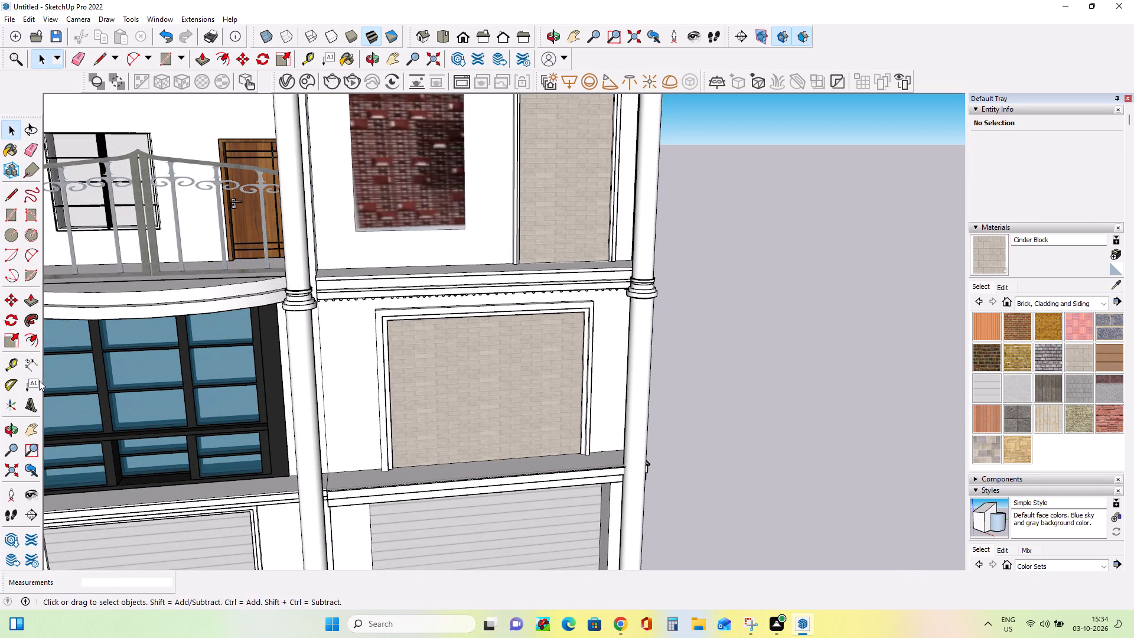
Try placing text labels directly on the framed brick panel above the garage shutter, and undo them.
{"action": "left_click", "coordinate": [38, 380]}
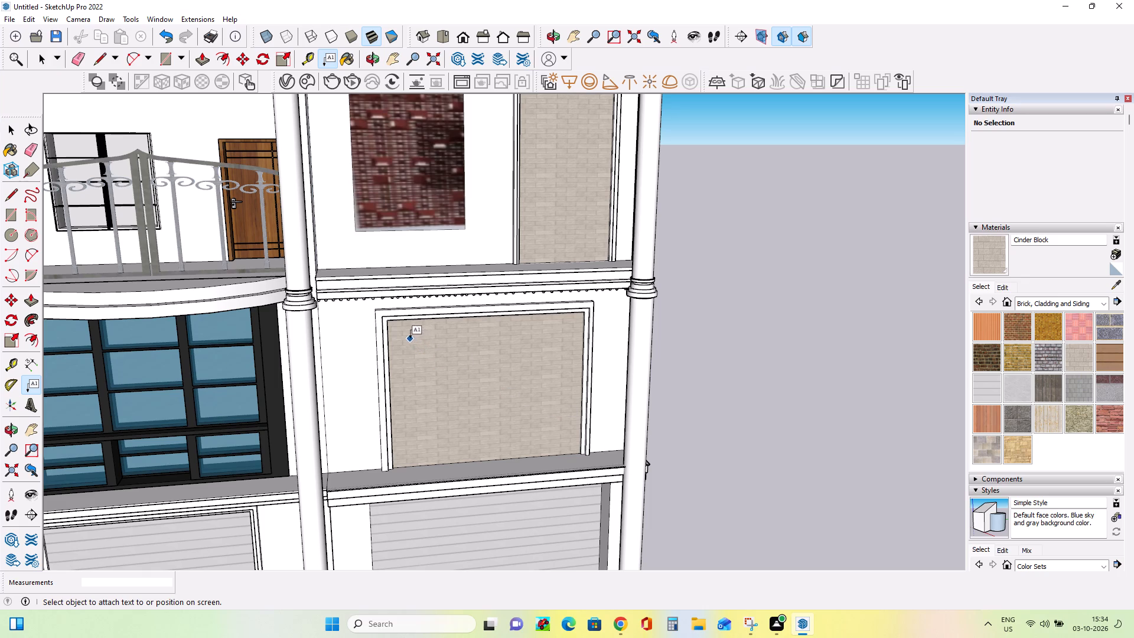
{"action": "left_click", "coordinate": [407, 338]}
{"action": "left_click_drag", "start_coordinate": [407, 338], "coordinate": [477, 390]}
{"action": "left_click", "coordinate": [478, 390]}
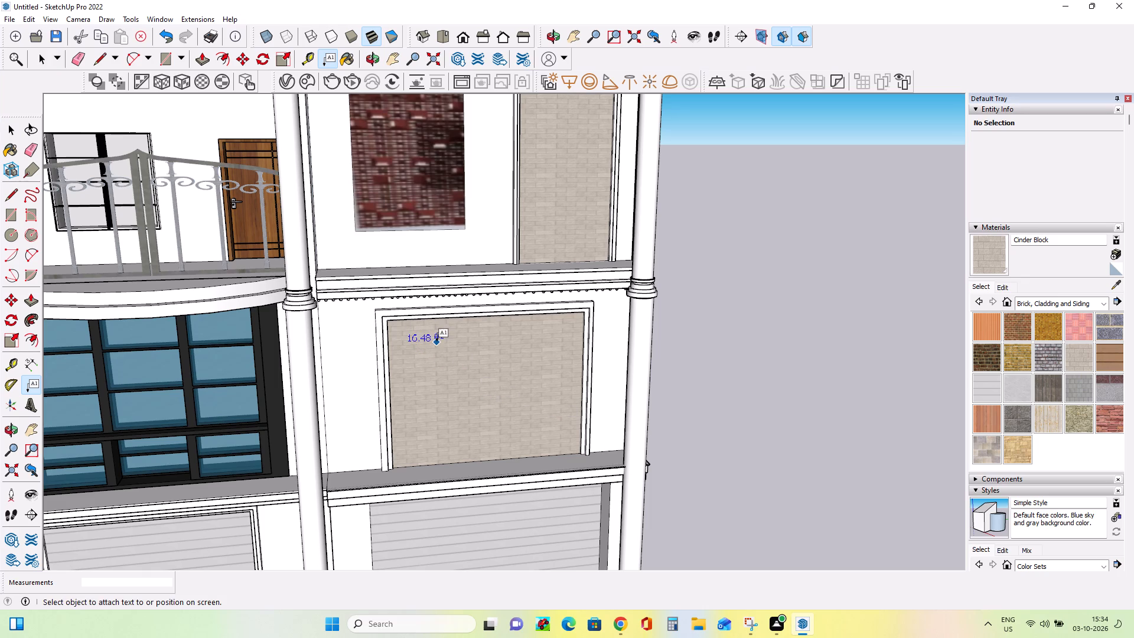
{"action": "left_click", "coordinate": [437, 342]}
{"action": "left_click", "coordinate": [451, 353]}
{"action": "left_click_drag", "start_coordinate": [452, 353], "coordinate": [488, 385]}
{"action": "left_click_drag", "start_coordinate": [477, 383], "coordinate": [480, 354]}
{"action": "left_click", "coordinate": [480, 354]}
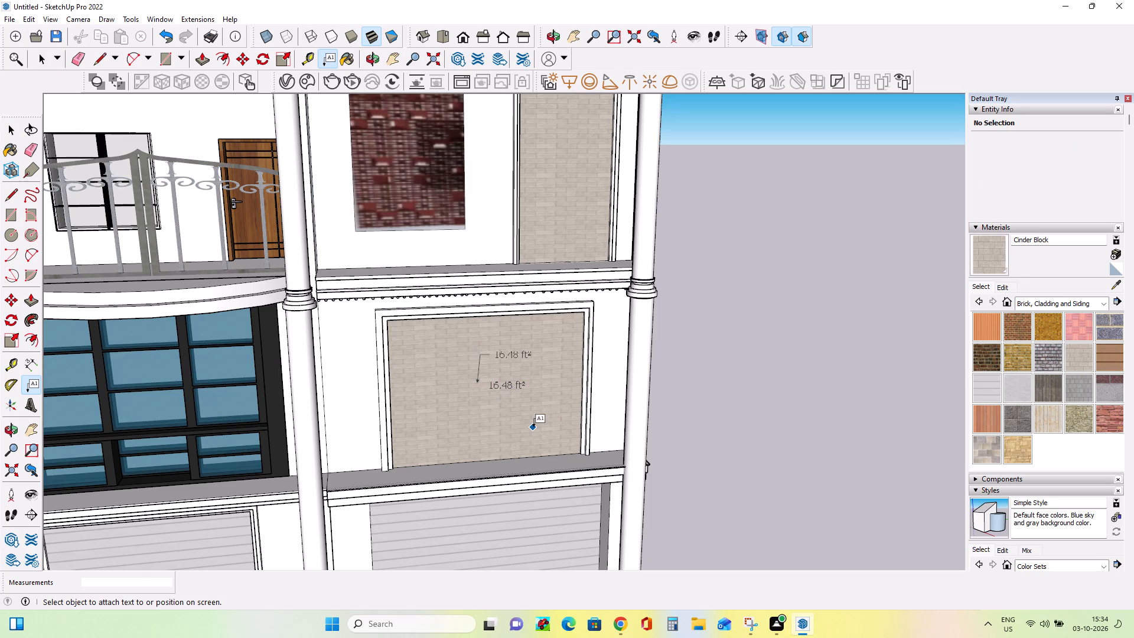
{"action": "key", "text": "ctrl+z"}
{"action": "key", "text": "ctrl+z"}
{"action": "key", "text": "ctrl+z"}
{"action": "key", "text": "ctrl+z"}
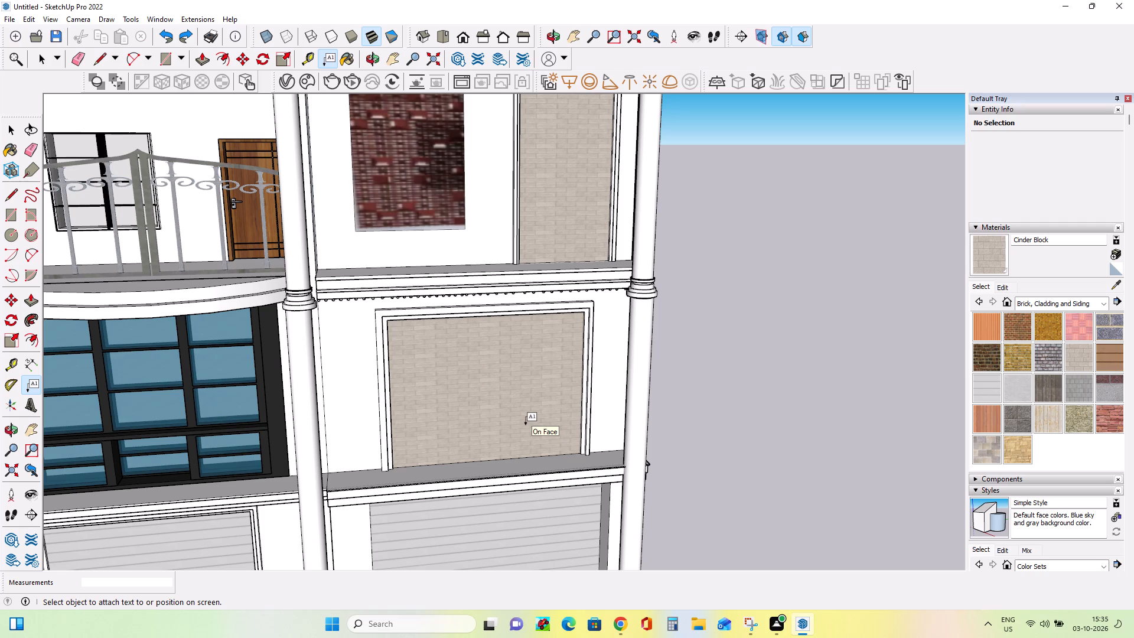
Examine the reference image up close, focusing on the SHREE ELECTRONICS AND MOBILE sign above the garage shutter.
{"action": "scroll", "coordinate": [530, 431], "scroll_direction": "down", "scroll_amount": 4}
{"action": "scroll", "coordinate": [713, 451], "scroll_direction": "down", "scroll_amount": 14}
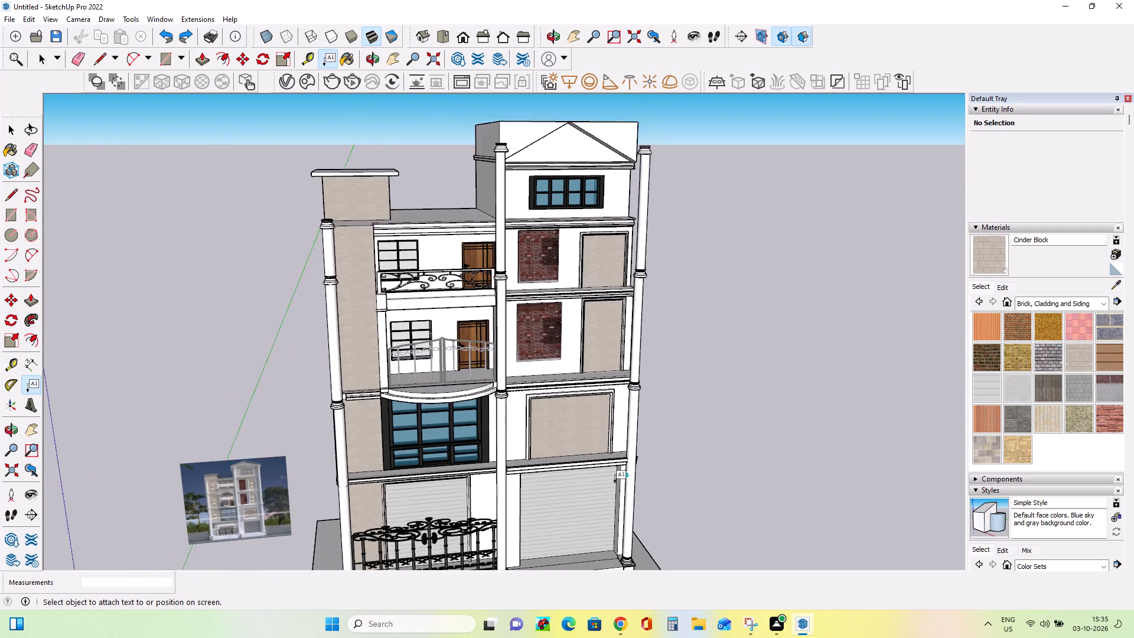
{"action": "middle_click_drag", "start_coordinate": [257, 538], "coordinate": [203, 461]}
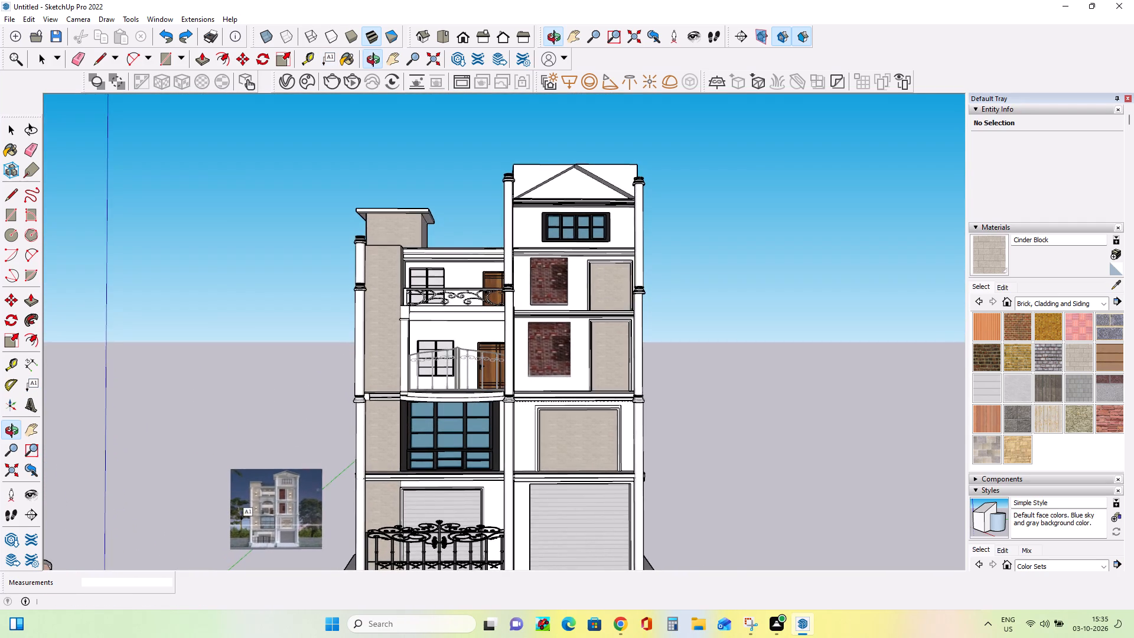
{"action": "scroll", "coordinate": [242, 522], "scroll_direction": "up", "scroll_amount": 19}
{"action": "scroll", "coordinate": [249, 525], "scroll_direction": "down", "scroll_amount": 1}
{"action": "scroll", "coordinate": [249, 525], "scroll_direction": "up", "scroll_amount": 5}
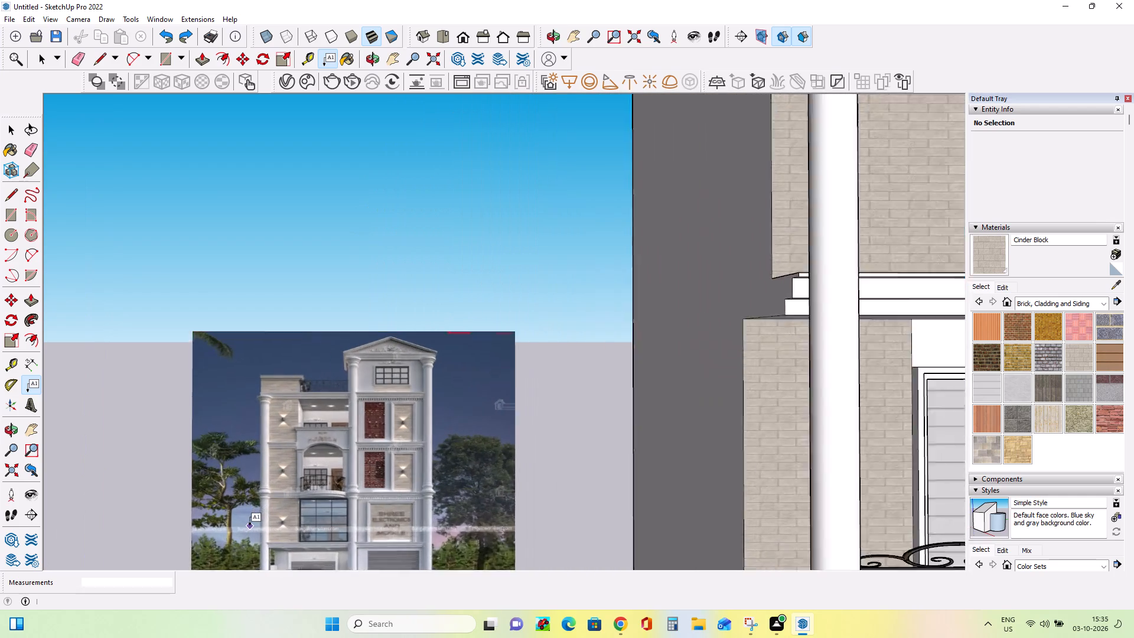
{"action": "scroll", "coordinate": [250, 526], "scroll_direction": "up", "scroll_amount": 2}
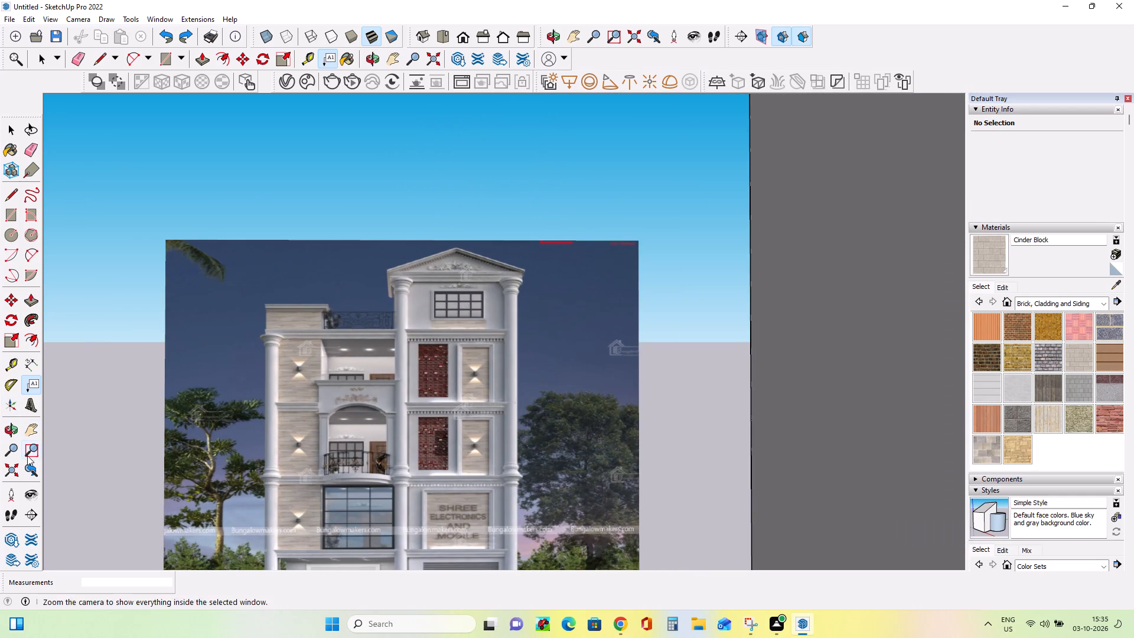
{"action": "left_click", "coordinate": [33, 431]}
{"action": "left_click_drag", "start_coordinate": [299, 443], "coordinate": [298, 405]}
{"action": "left_click_drag", "start_coordinate": [296, 393], "coordinate": [275, 325]}
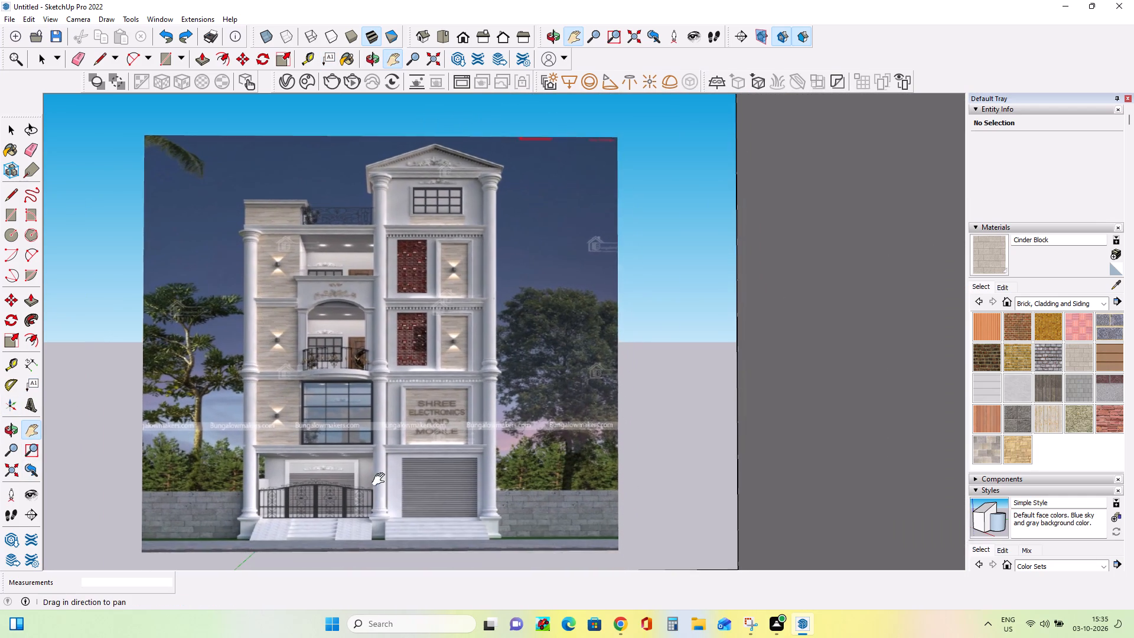
{"action": "scroll", "coordinate": [395, 501], "scroll_direction": "up", "scroll_amount": 6}
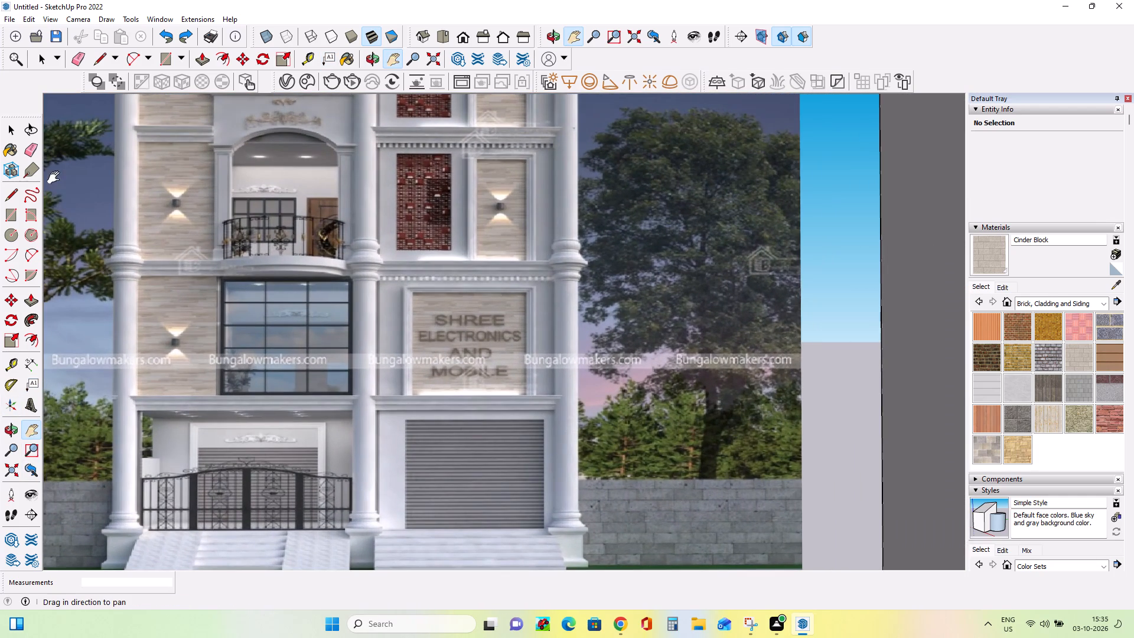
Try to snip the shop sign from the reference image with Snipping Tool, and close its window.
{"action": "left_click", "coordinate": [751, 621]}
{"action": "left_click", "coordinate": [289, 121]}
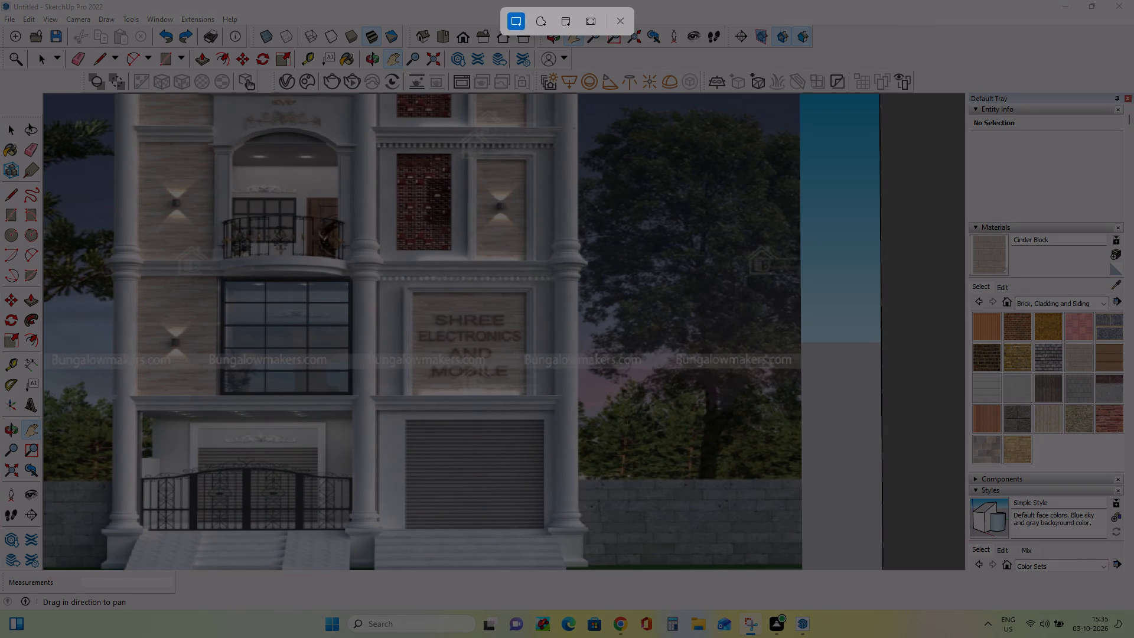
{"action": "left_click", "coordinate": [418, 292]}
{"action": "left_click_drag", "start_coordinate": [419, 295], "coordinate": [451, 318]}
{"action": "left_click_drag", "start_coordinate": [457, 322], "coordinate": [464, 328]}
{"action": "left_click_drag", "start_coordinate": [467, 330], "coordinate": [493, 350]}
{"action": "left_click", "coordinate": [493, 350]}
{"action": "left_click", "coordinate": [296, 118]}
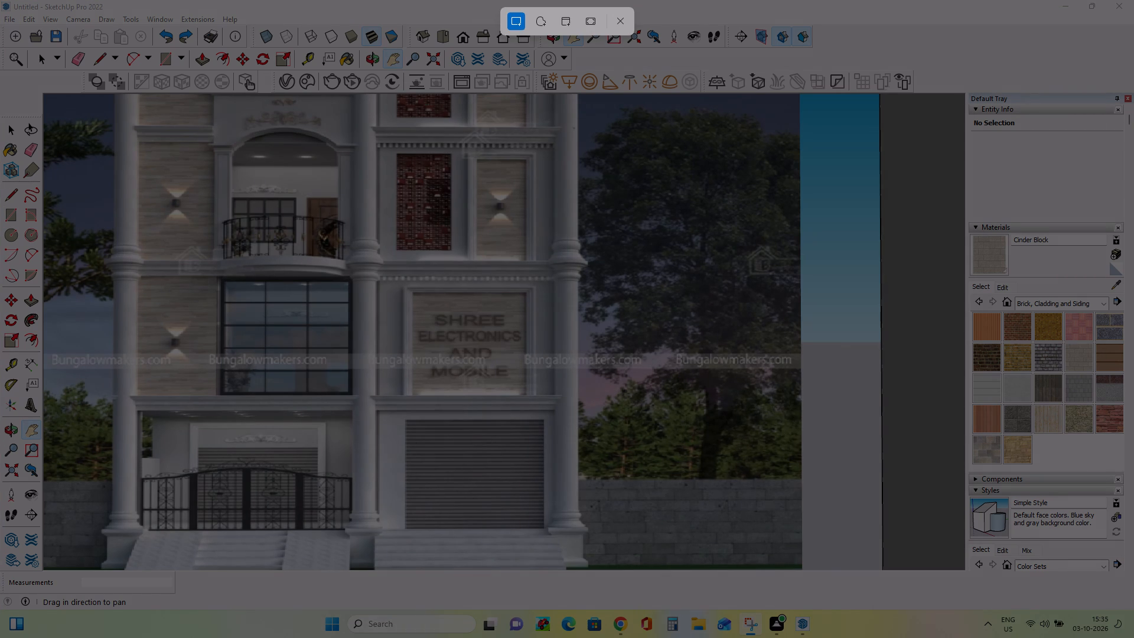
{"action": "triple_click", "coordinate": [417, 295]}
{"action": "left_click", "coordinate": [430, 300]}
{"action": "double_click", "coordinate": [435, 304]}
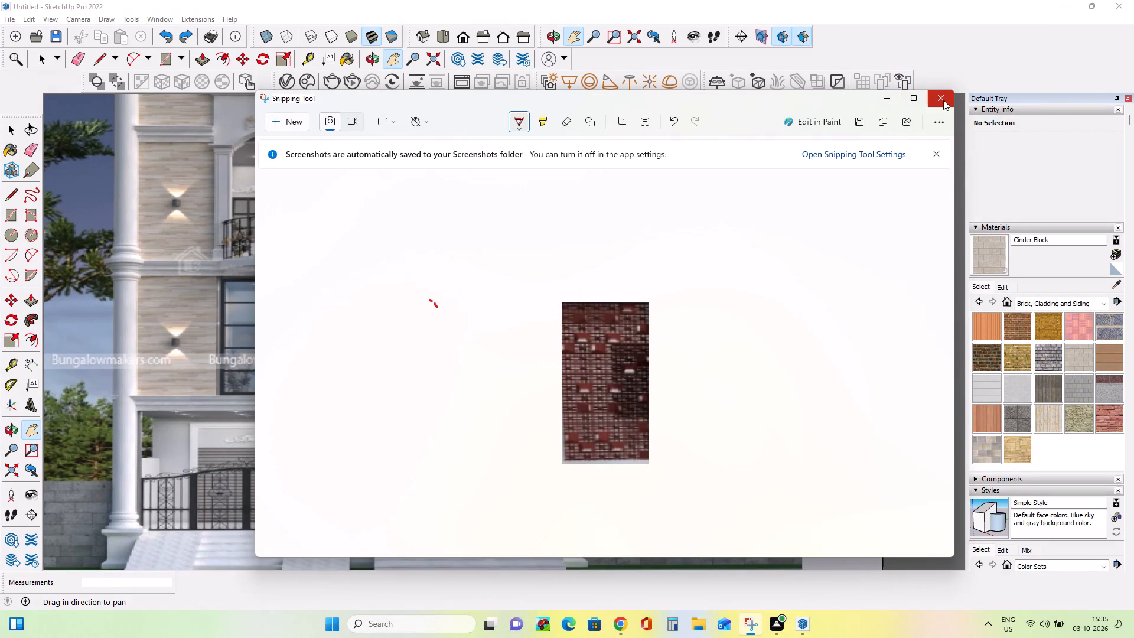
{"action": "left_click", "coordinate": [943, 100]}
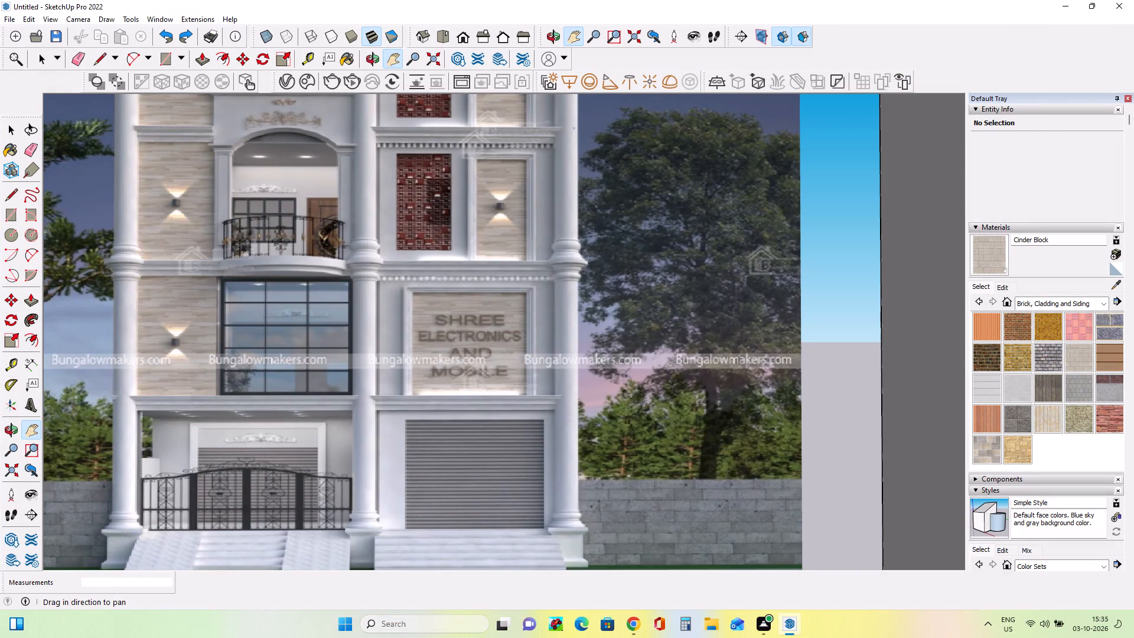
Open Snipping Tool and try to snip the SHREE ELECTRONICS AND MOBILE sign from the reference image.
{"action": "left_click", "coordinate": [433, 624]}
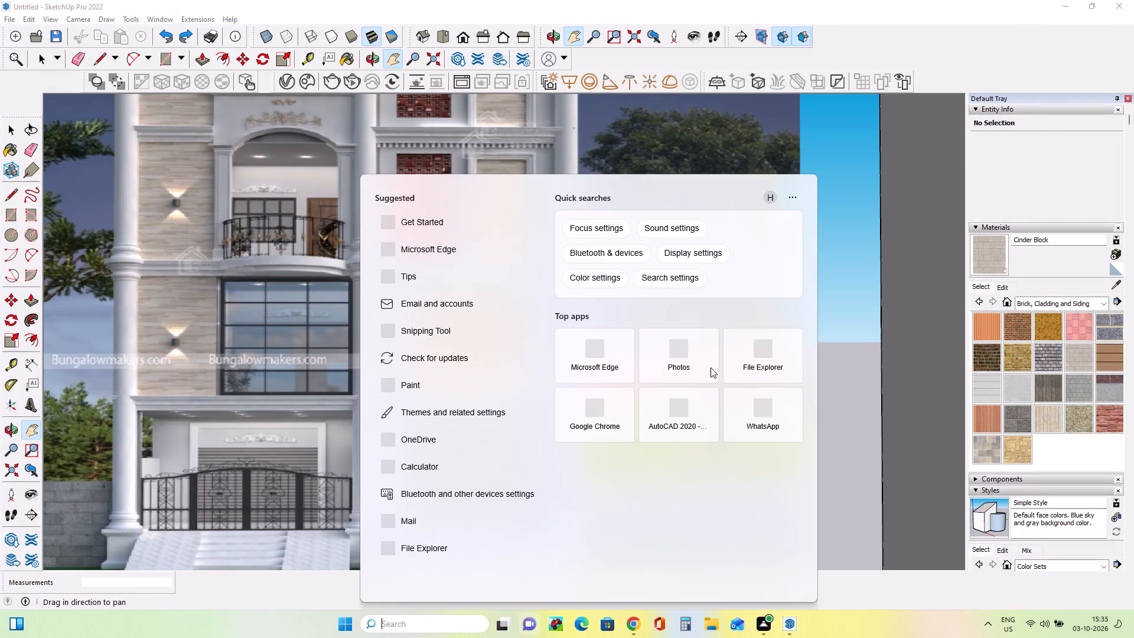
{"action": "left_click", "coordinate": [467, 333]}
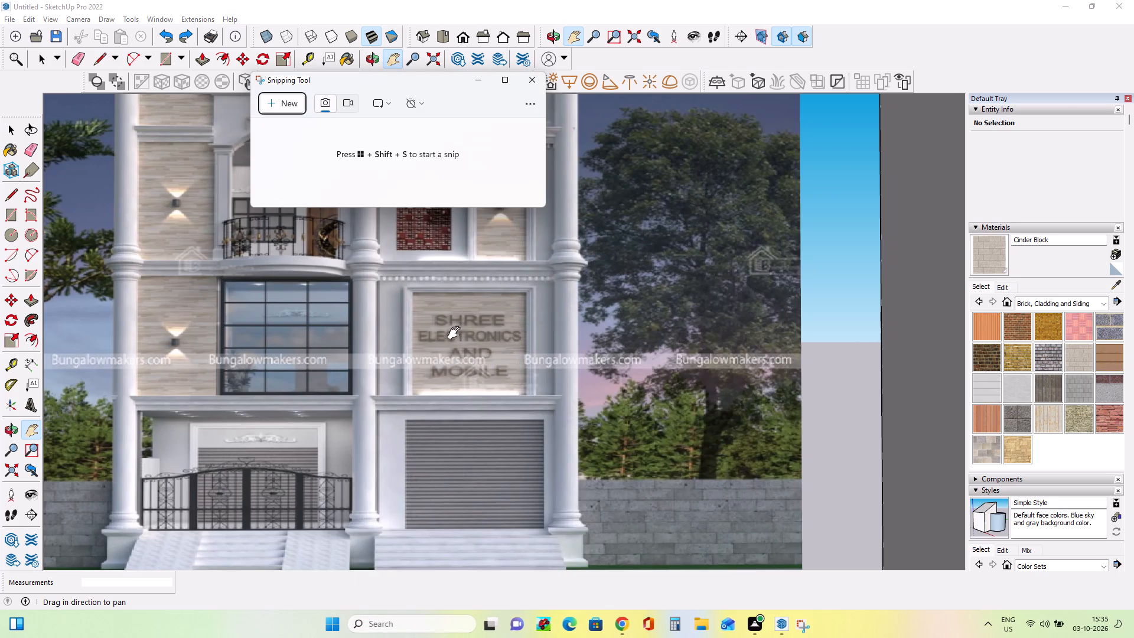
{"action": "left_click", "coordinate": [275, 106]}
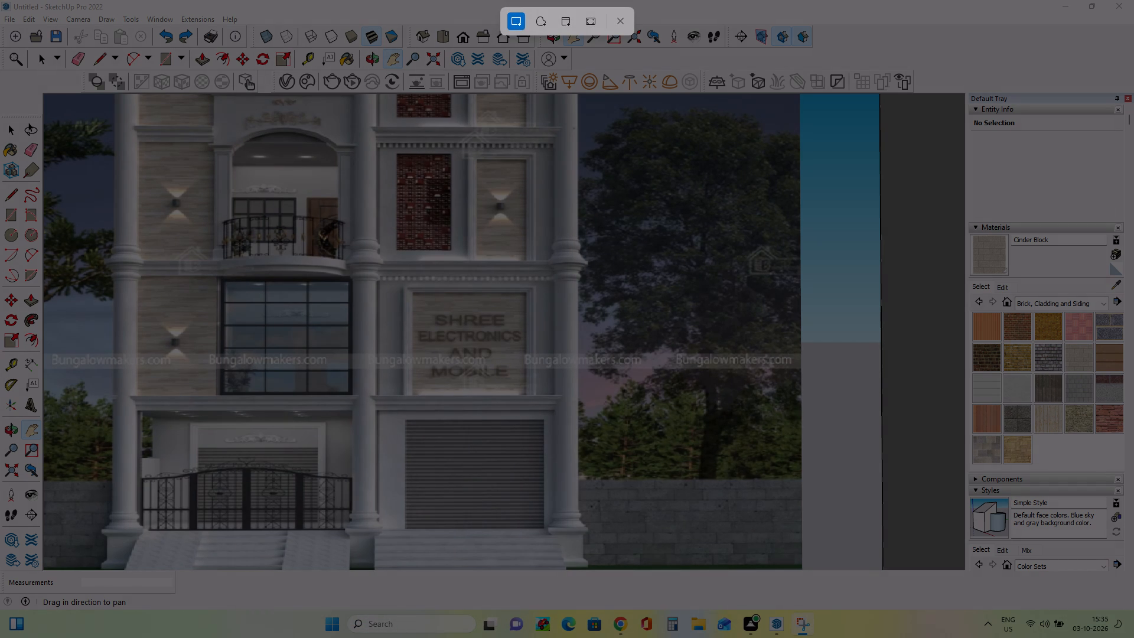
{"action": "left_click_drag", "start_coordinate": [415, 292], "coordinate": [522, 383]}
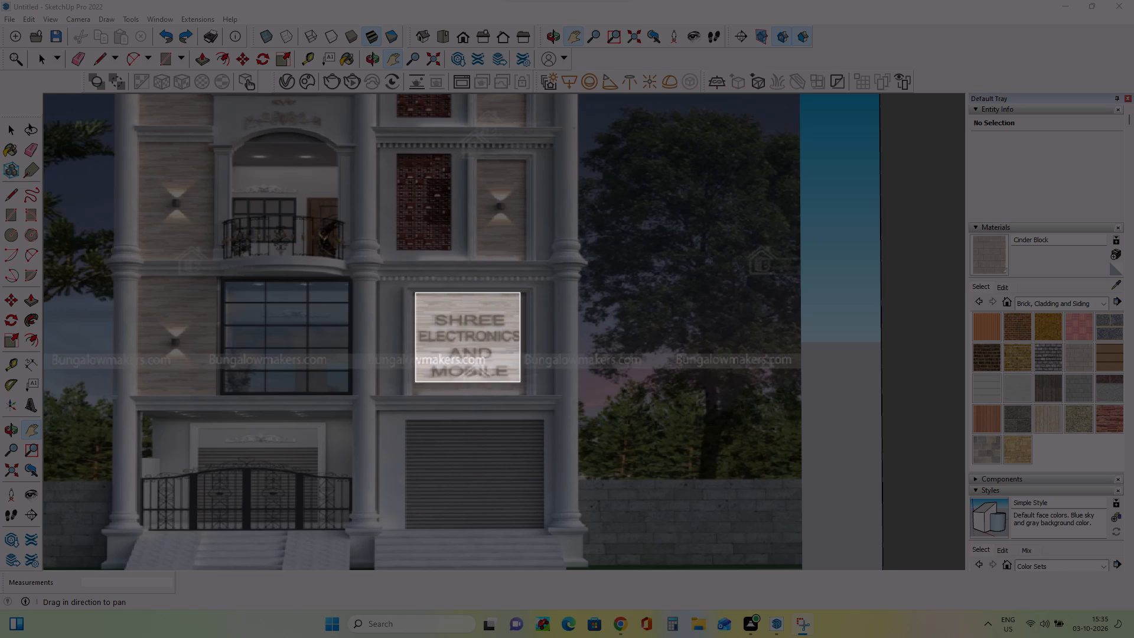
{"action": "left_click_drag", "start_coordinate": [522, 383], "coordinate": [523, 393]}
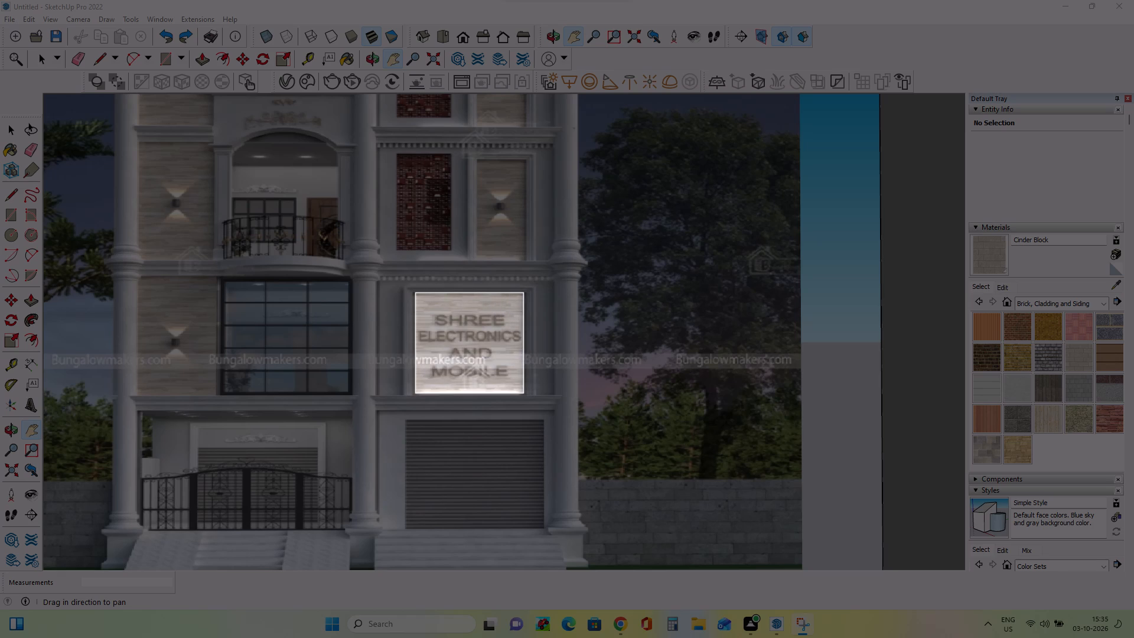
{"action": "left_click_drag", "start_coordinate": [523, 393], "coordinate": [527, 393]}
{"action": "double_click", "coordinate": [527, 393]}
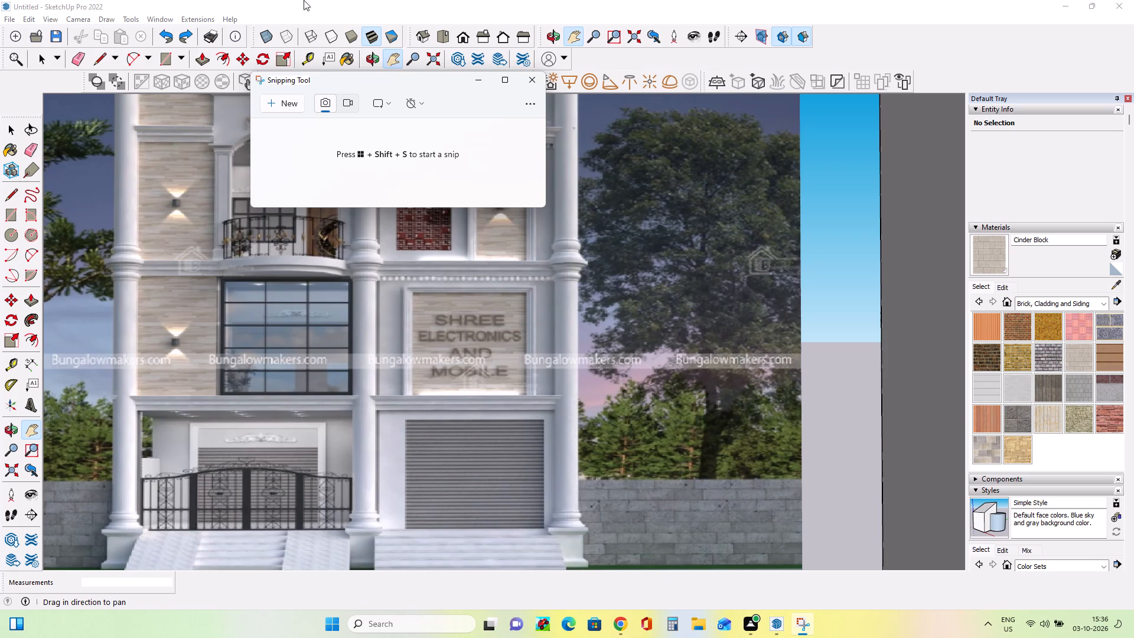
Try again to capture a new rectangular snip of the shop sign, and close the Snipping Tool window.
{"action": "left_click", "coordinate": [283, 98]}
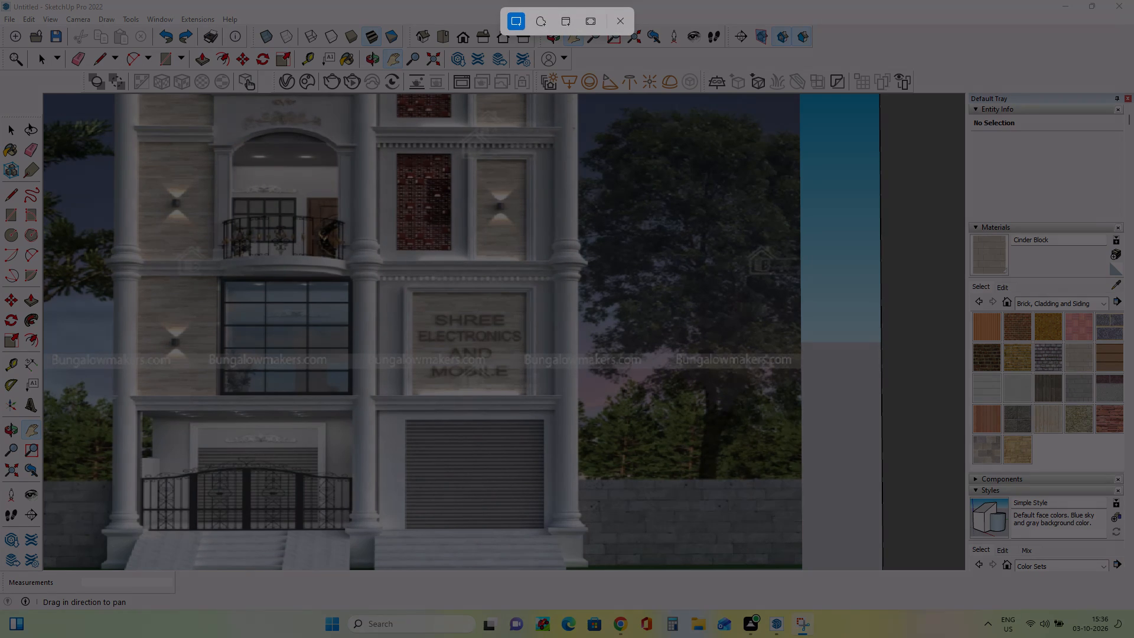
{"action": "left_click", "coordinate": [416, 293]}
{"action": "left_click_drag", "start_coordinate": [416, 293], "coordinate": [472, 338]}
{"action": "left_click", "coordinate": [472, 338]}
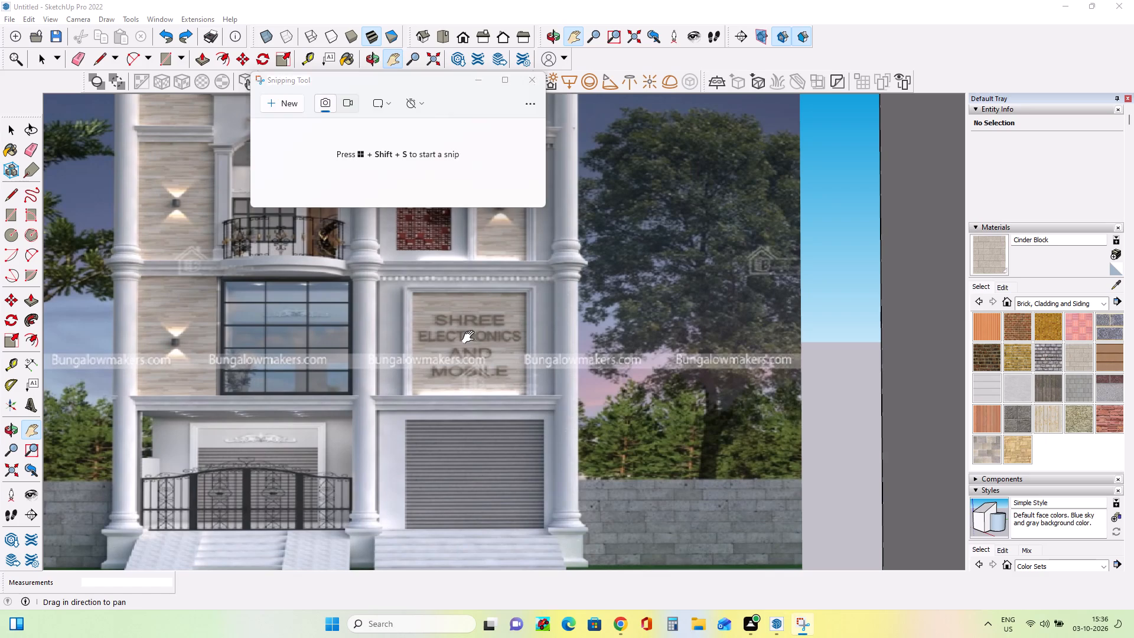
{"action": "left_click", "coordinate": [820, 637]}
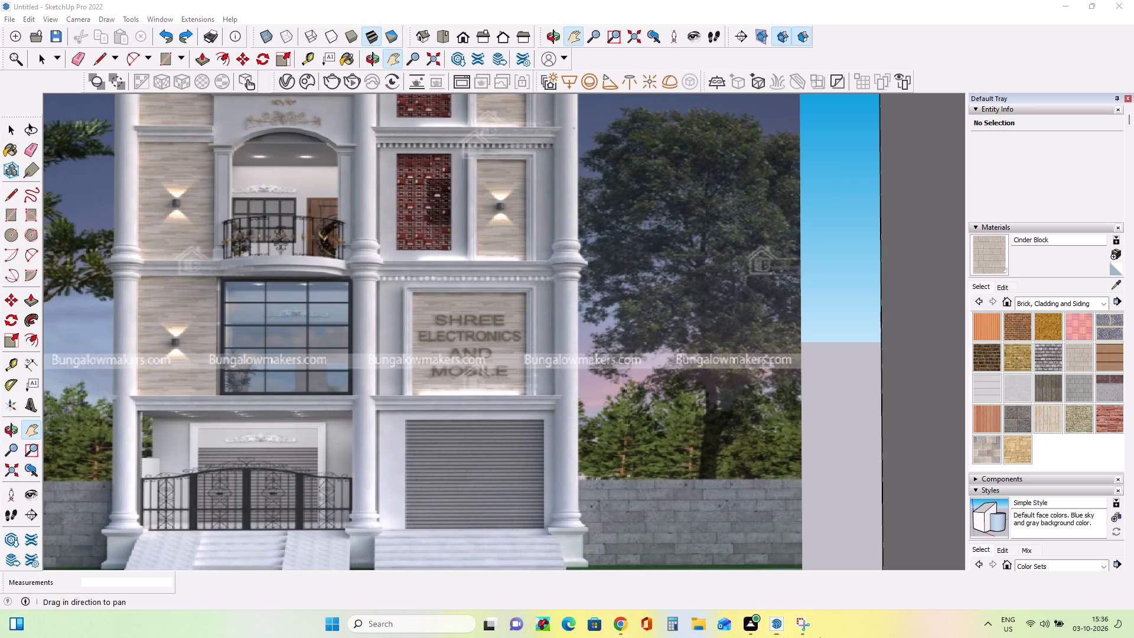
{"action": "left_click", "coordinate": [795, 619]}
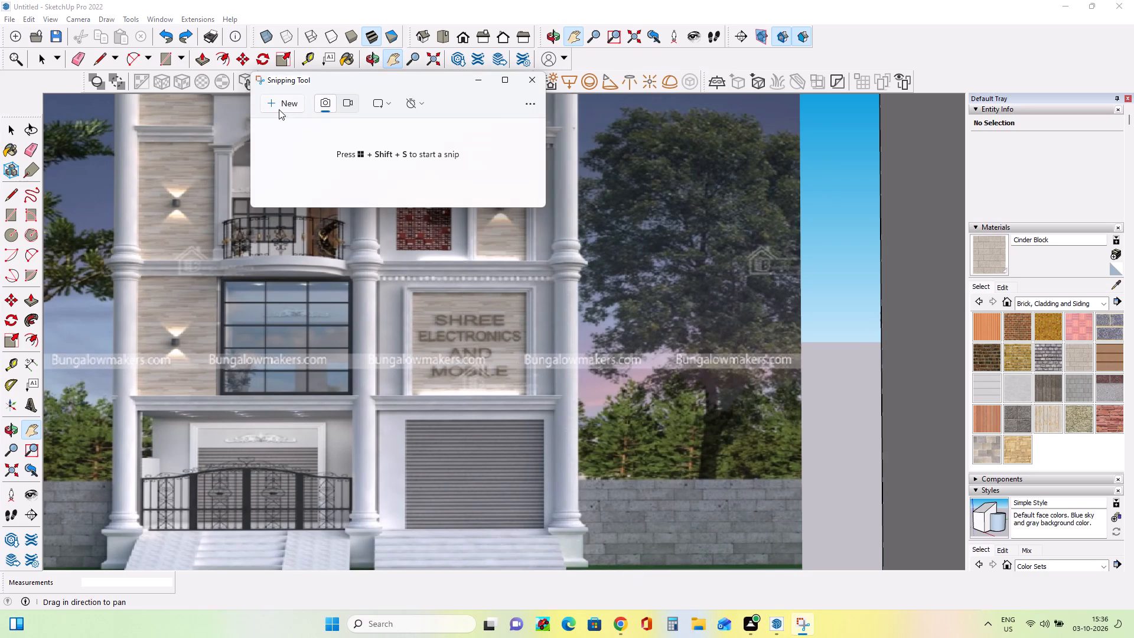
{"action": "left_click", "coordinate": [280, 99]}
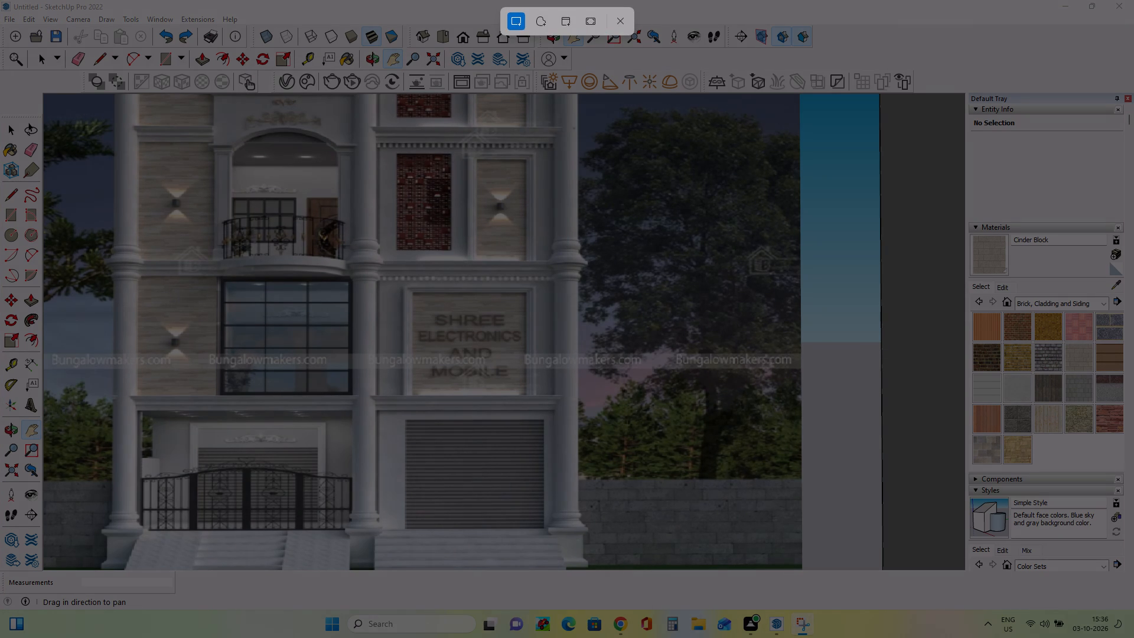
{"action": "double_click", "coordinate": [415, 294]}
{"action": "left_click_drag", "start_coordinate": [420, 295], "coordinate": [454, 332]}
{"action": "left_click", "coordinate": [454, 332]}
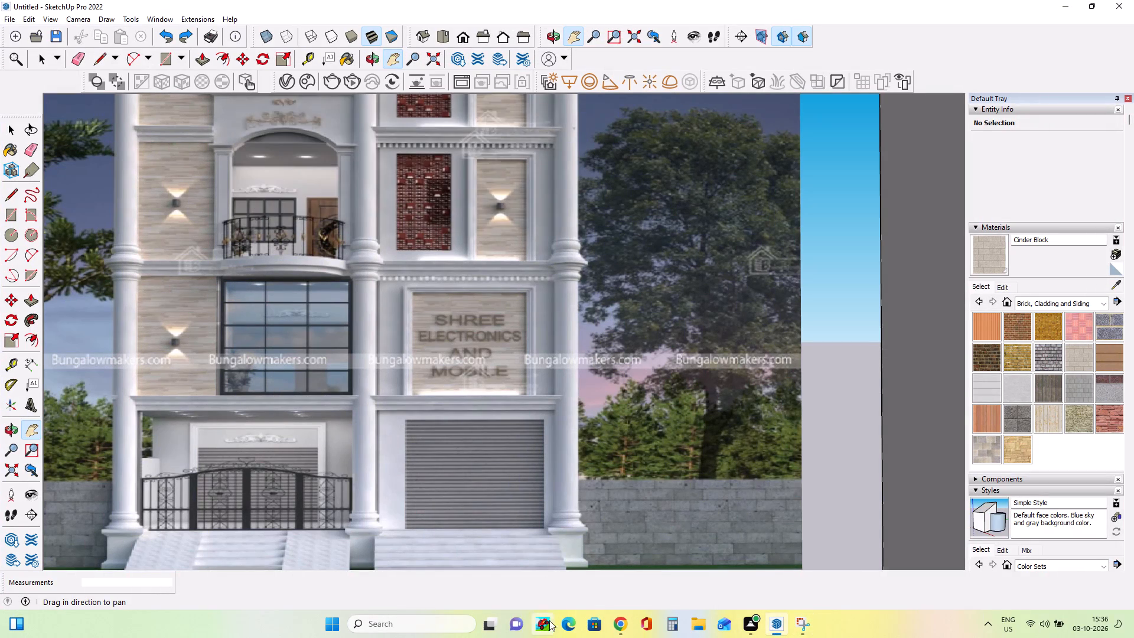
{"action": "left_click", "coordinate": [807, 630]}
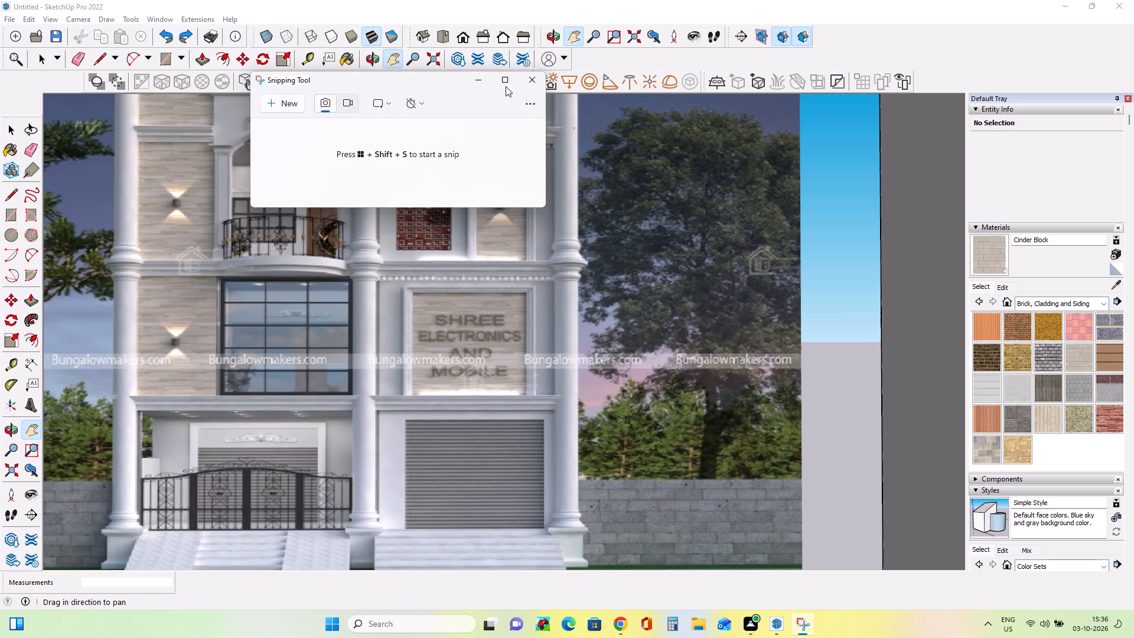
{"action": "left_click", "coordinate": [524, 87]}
Reopen Snipping Tool and capture the SHREE ELECTRONICS AND MOBILE sign up to its inner frame edges.
{"action": "left_click", "coordinate": [428, 621]}
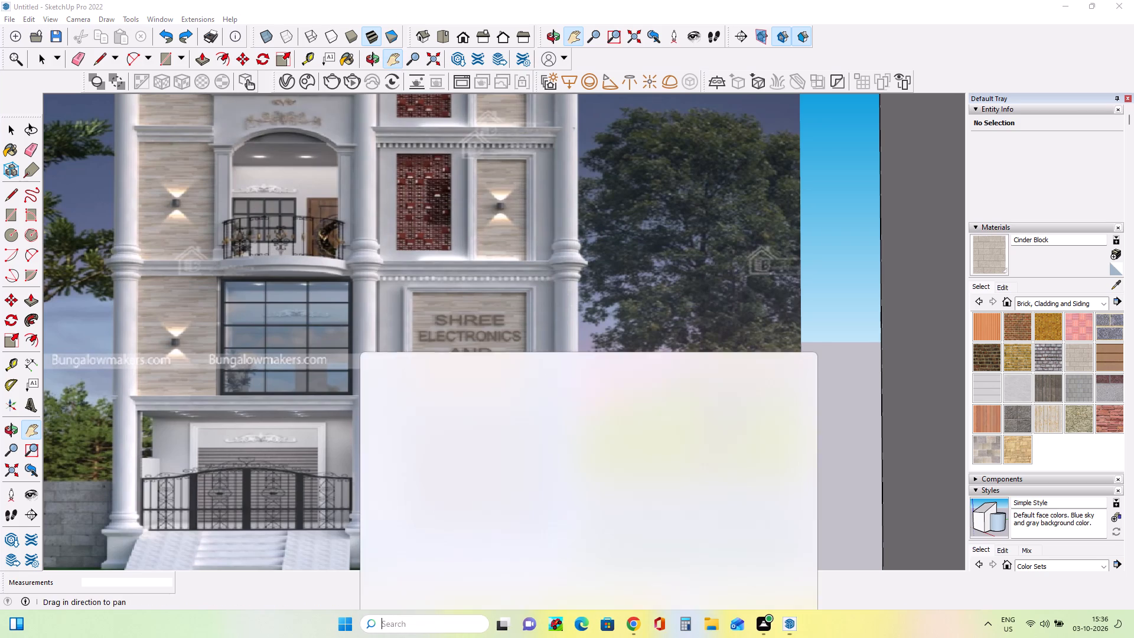
{"action": "left_click", "coordinate": [421, 325]}
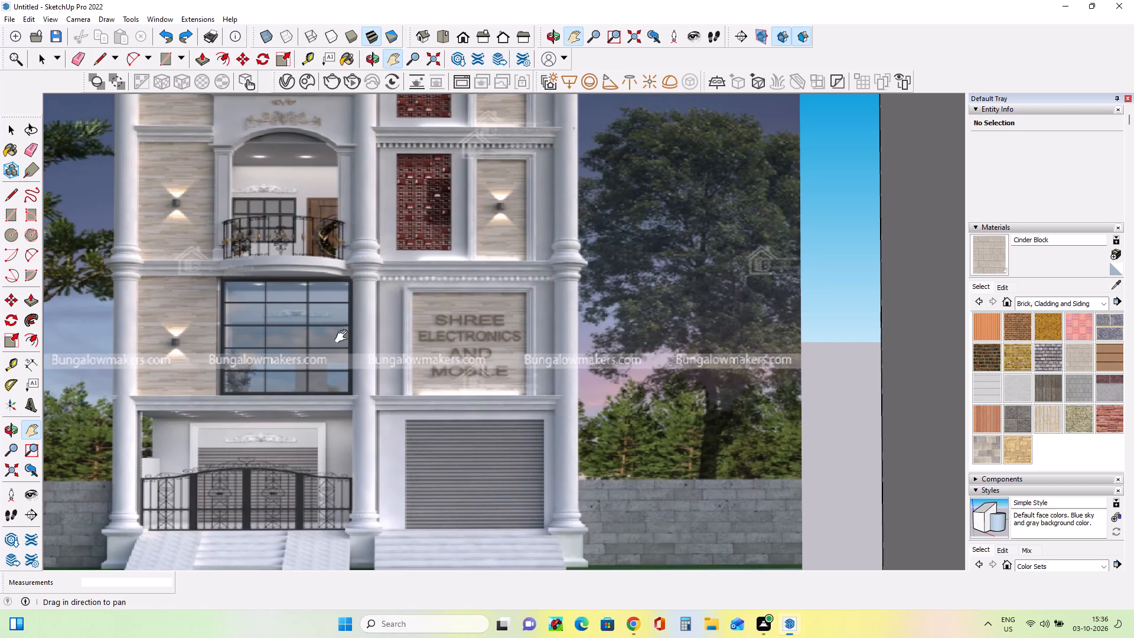
{"action": "left_click", "coordinate": [285, 83]}
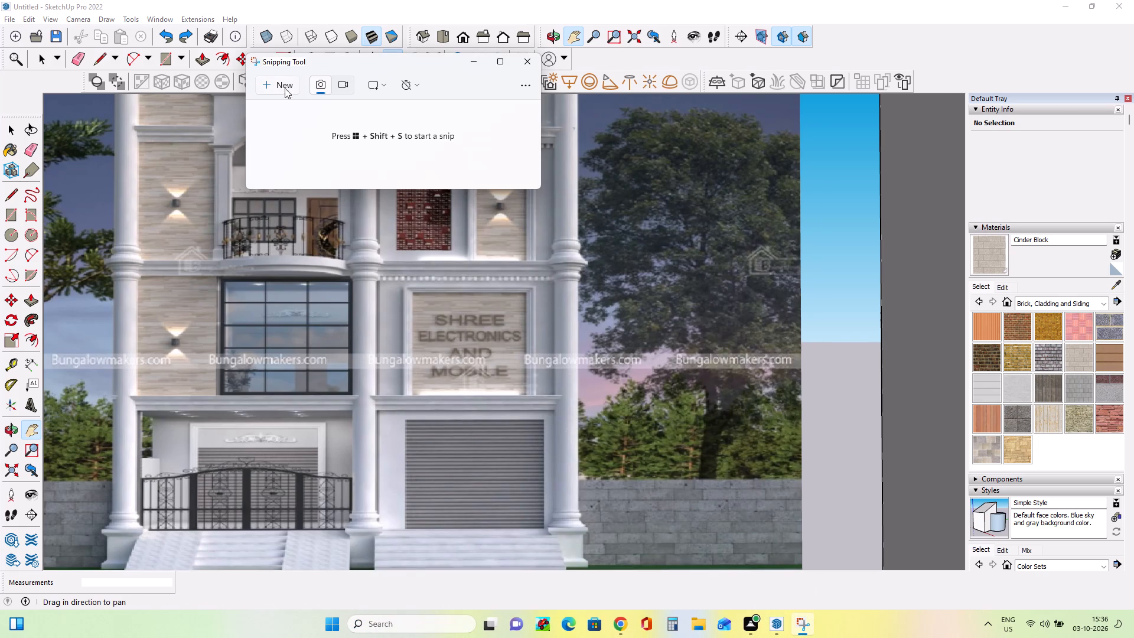
{"action": "left_click_drag", "start_coordinate": [416, 292], "coordinate": [428, 297]}
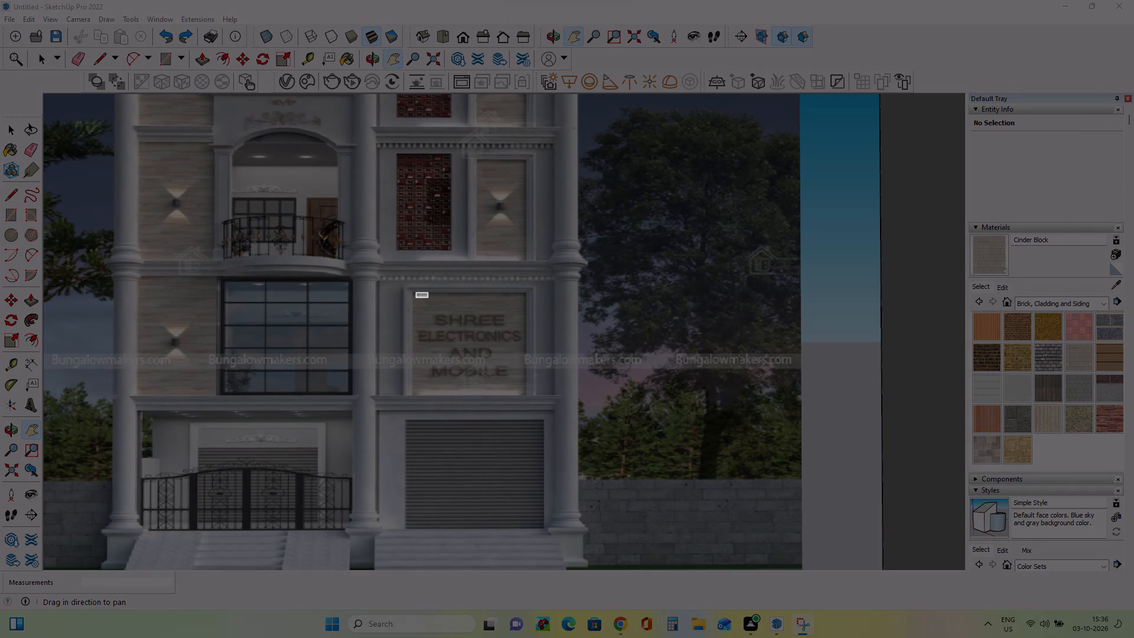
{"action": "left_click_drag", "start_coordinate": [428, 297], "coordinate": [531, 396]}
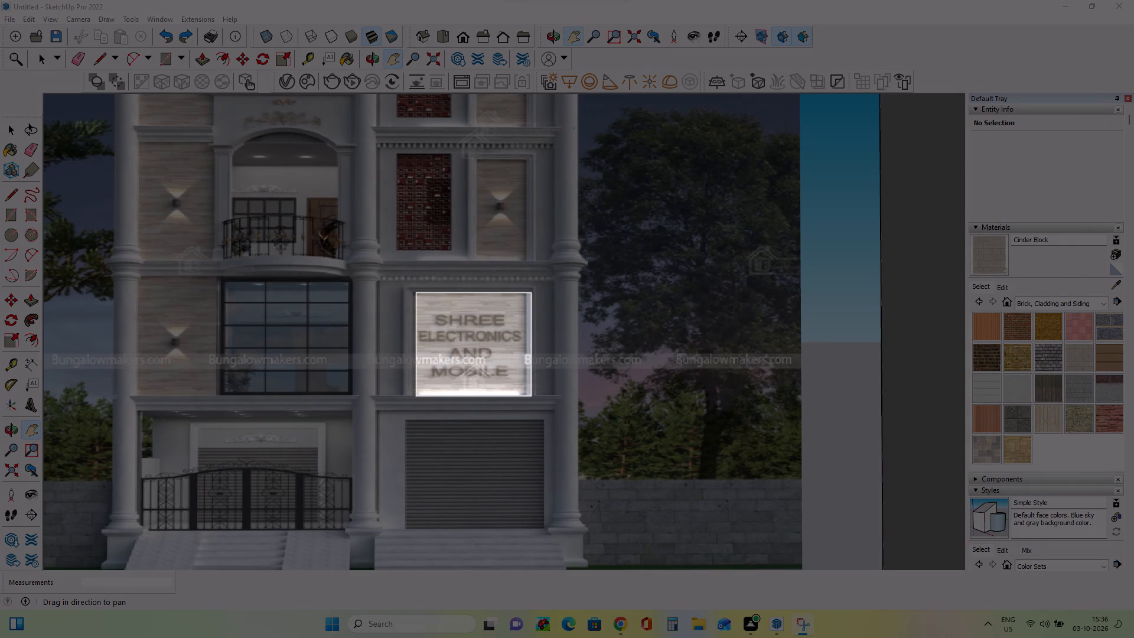
{"action": "left_click_drag", "start_coordinate": [531, 396], "coordinate": [524, 396]}
{"action": "right_click", "coordinate": [524, 396]}
{"action": "left_click", "coordinate": [524, 395]}
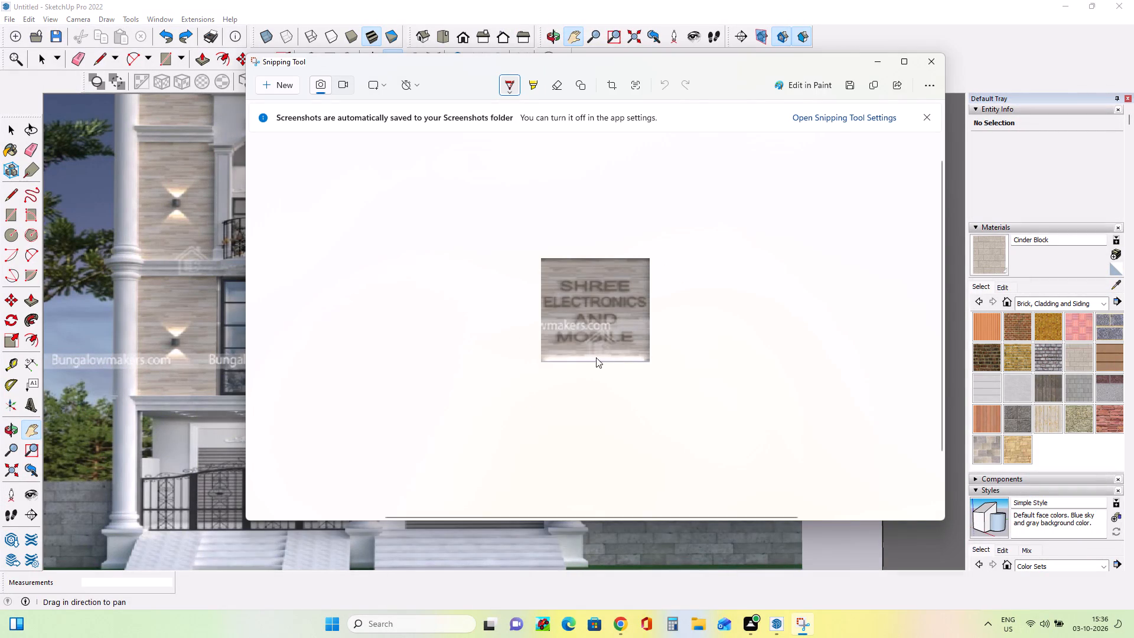
Save the shop sign snip as a PNG named 11 in the Screenshots folder, and minimize Snipping Tool.
{"action": "left_click", "coordinate": [855, 83]}
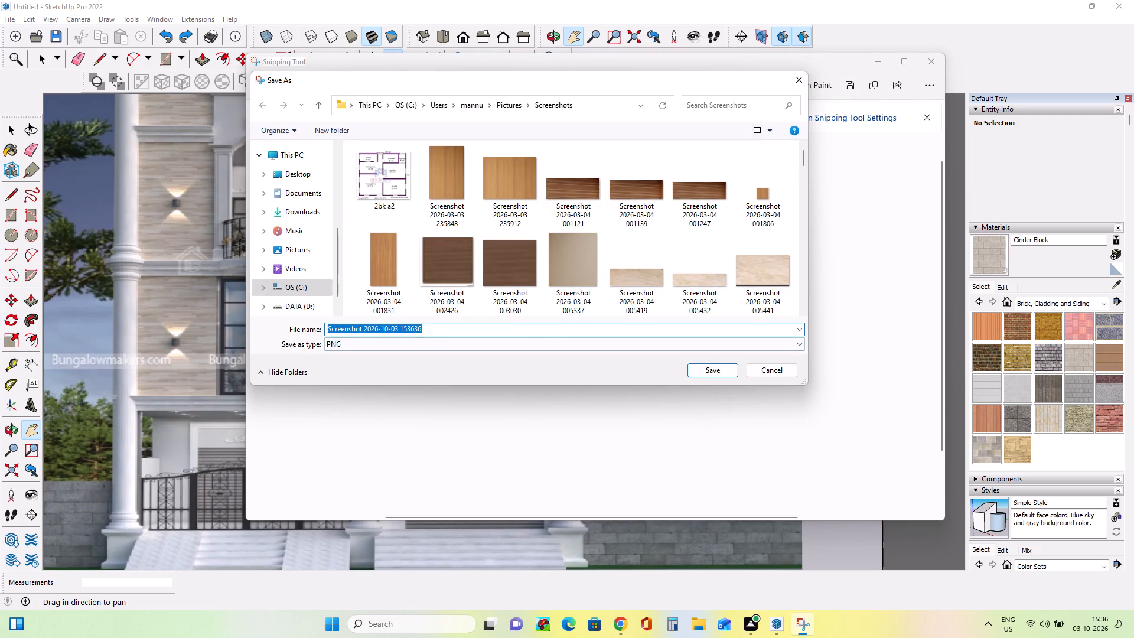
{"action": "left_click", "coordinate": [435, 330]}
{"action": "key", "text": "BackSpace"}
{"action": "left_click", "coordinate": [435, 330]}
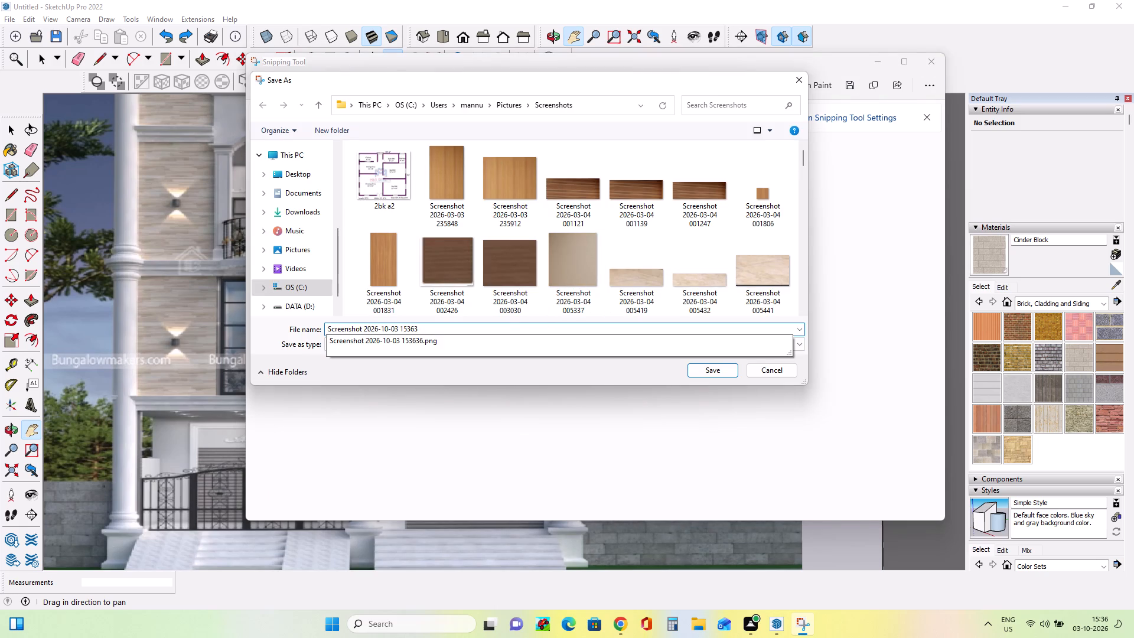
{"action": "key", "text": "BackSpace"}
{"action": "key", "text": "BackSpace"}
{"action": "key", "text": "BackSpace"}
{"action": "key", "text": "BackSpace"}
{"action": "key", "text": "BackSpace"}
{"action": "key", "text": "BackSpace"}
{"action": "key", "text": "BackSpace"}
{"action": "key", "text": "BackSpace"}
{"action": "key", "text": "BackSpace"}
{"action": "key", "text": "BackSpace"}
{"action": "key", "text": "BackSpace"}
{"action": "key", "text": "BackSpace"}
{"action": "key", "text": "BackSpace"}
{"action": "key", "text": "BackSpace"}
{"action": "key", "text": "BackSpace"}
{"action": "key", "text": "BackSpace"}
{"action": "key", "text": "BackSpace"}
{"action": "key", "text": "BackSpace"}
{"action": "key", "text": "BackSpace"}
{"action": "key", "text": "BackSpace"}
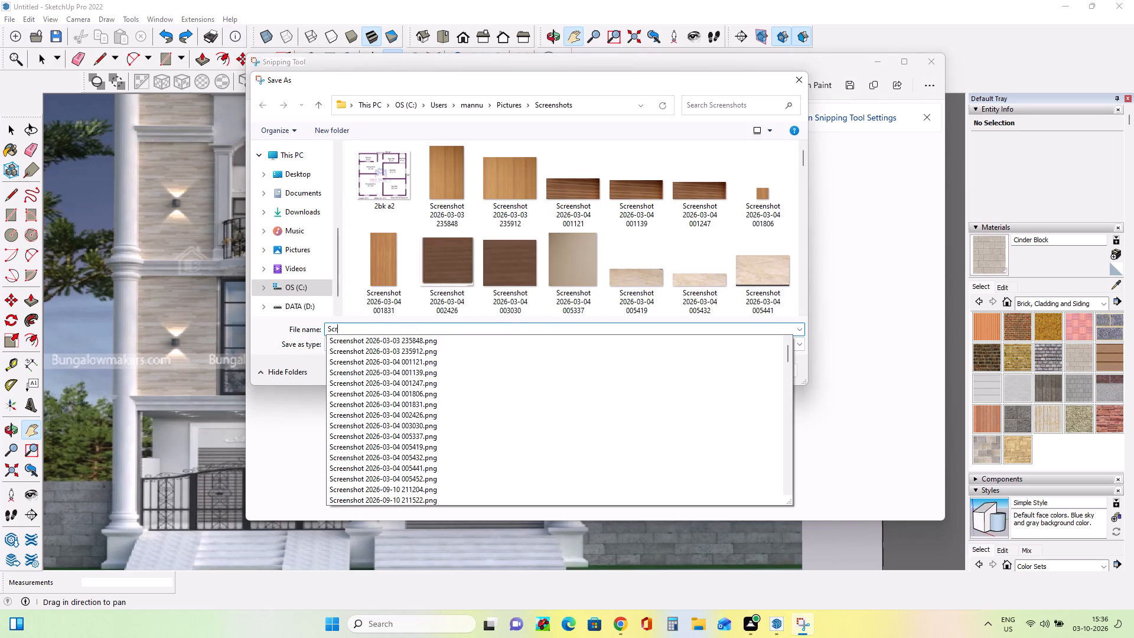
{"action": "type", "text": "11"}
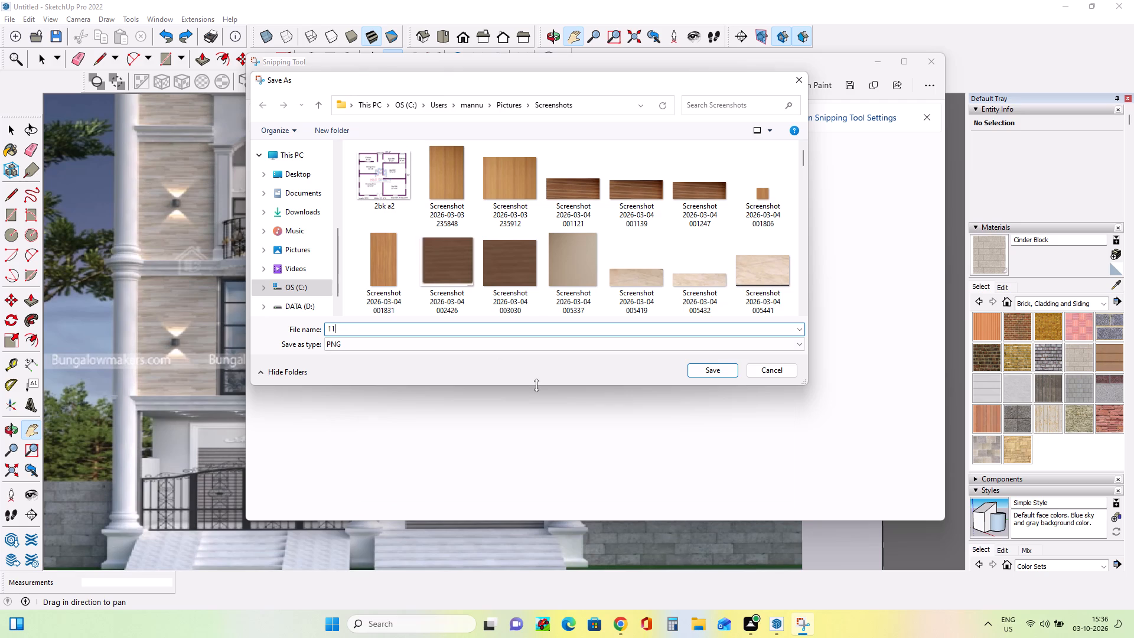
{"action": "key", "text": "Return"}
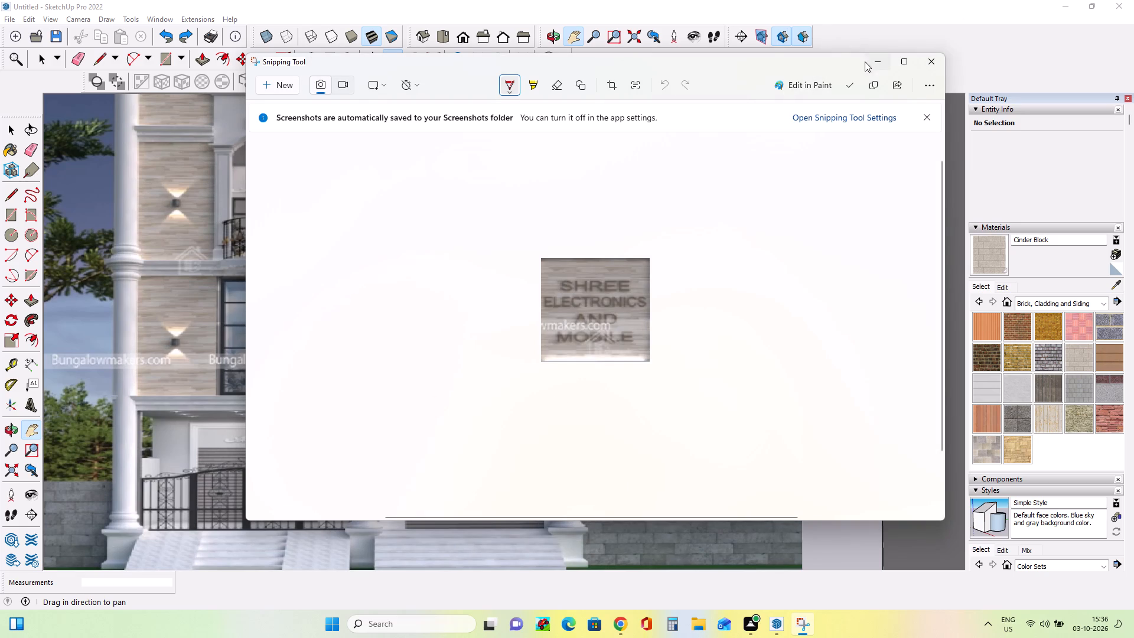
{"action": "left_click", "coordinate": [874, 71]}
{"action": "left_click", "coordinate": [878, 61]}
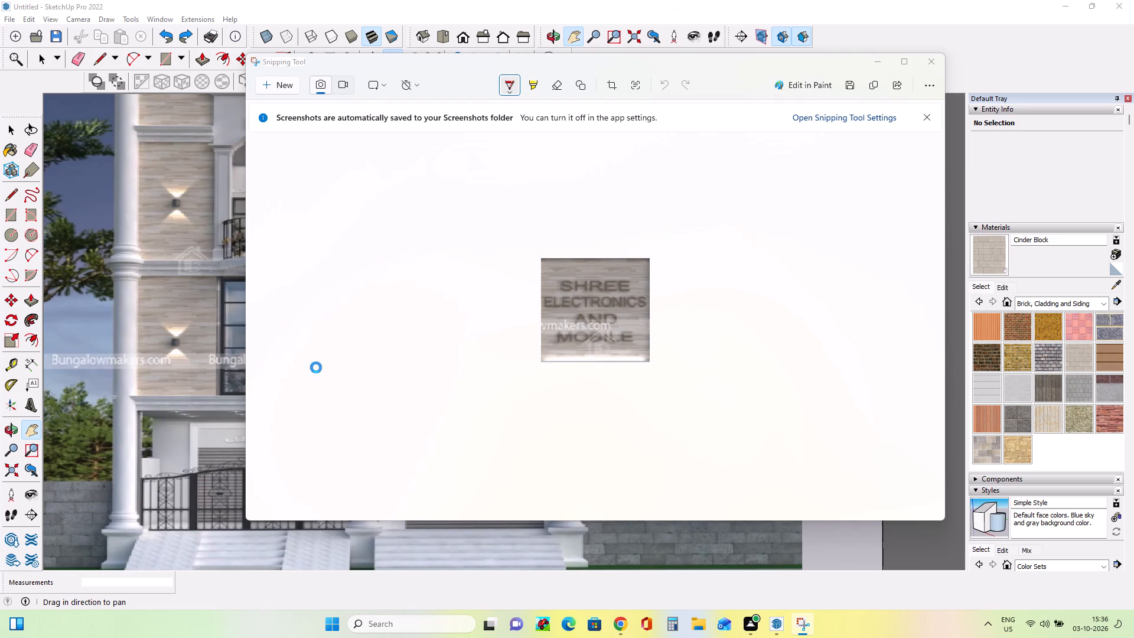
Restart Snipping Tool and capture the red patterned panel above the shop sign in the reference image.
{"action": "scroll", "coordinate": [459, 310], "scroll_direction": "down", "scroll_amount": 3}
{"action": "scroll", "coordinate": [459, 308], "scroll_direction": "up", "scroll_amount": 2}
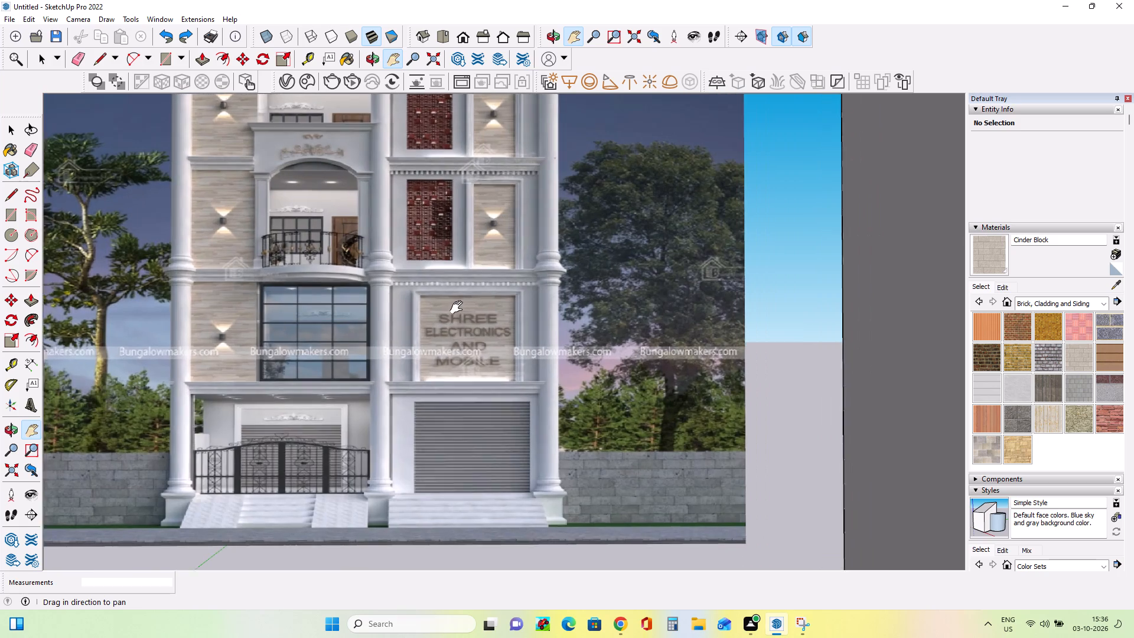
{"action": "scroll", "coordinate": [459, 308], "scroll_direction": "up", "scroll_amount": 1}
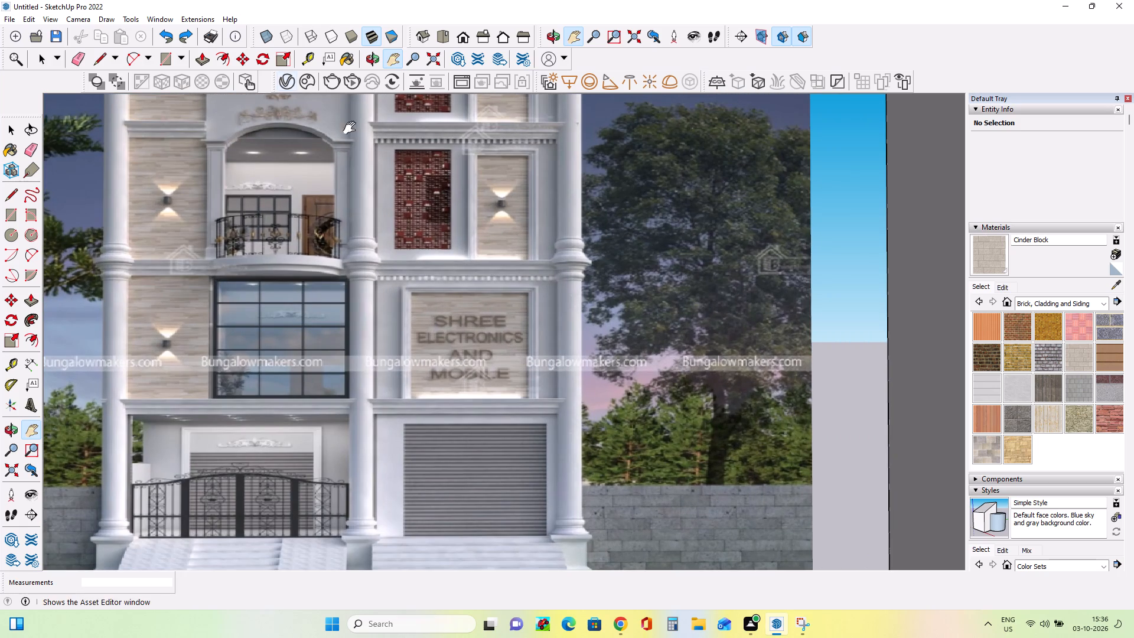
{"action": "left_click", "coordinate": [806, 624]}
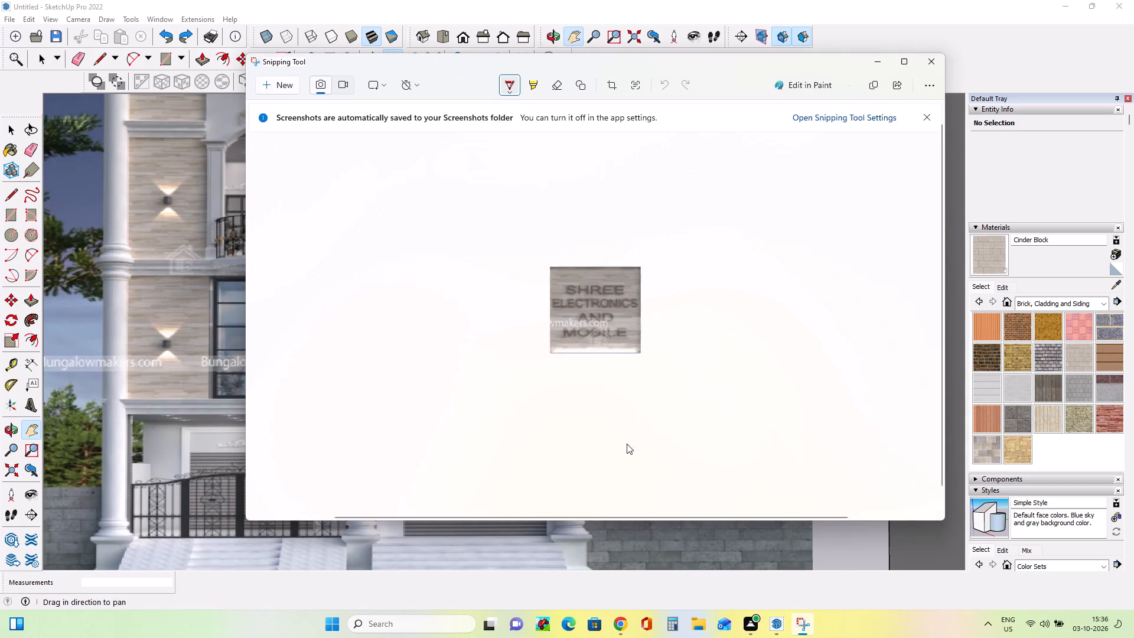
{"action": "left_click", "coordinate": [942, 60]}
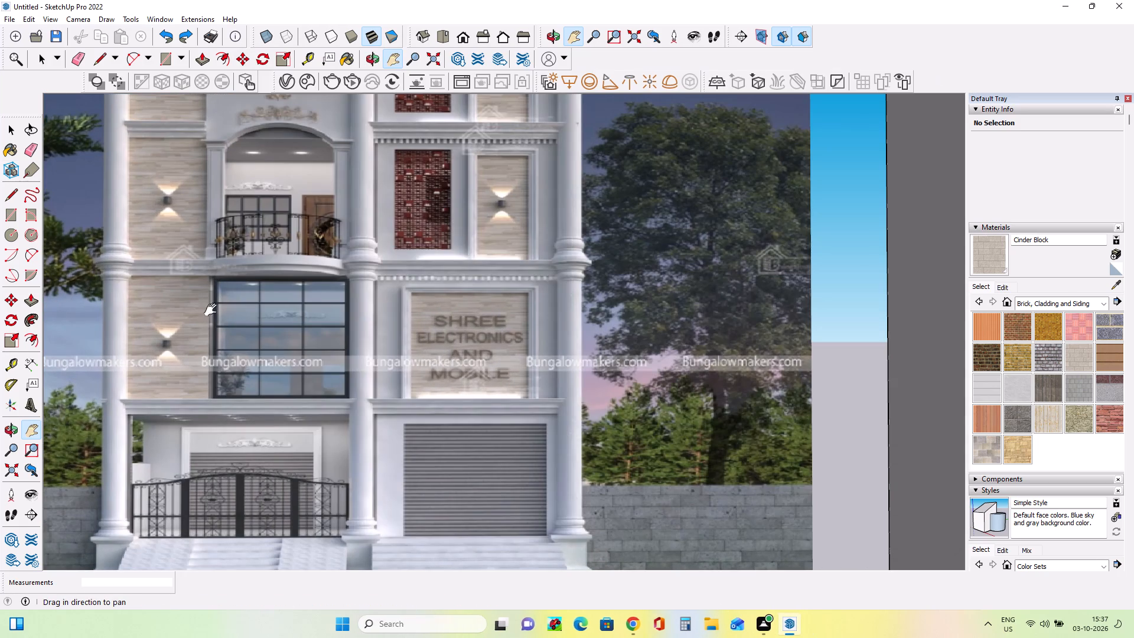
{"action": "left_click", "coordinate": [454, 621]}
{"action": "left_click", "coordinate": [425, 331]}
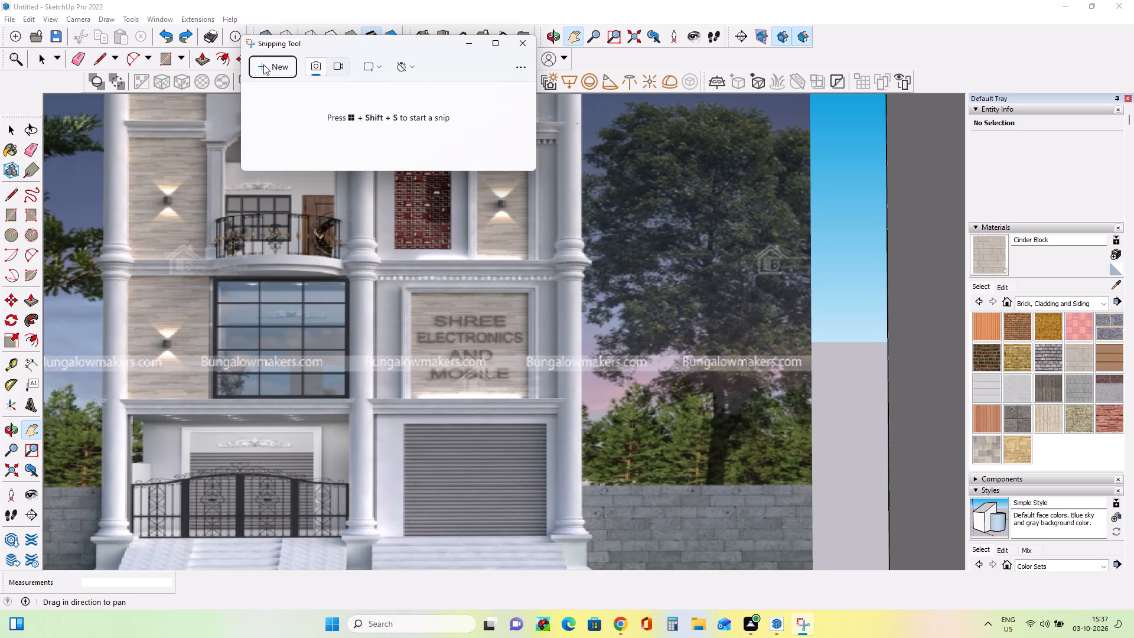
{"action": "left_click", "coordinate": [263, 64]}
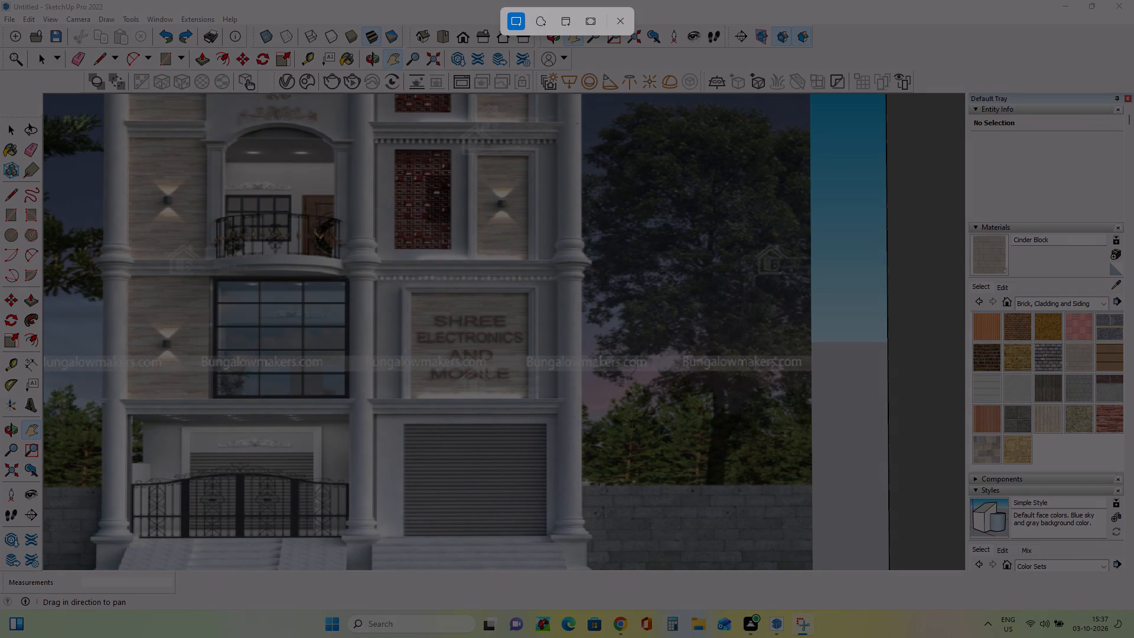
{"action": "left_click_drag", "start_coordinate": [399, 149], "coordinate": [455, 245]}
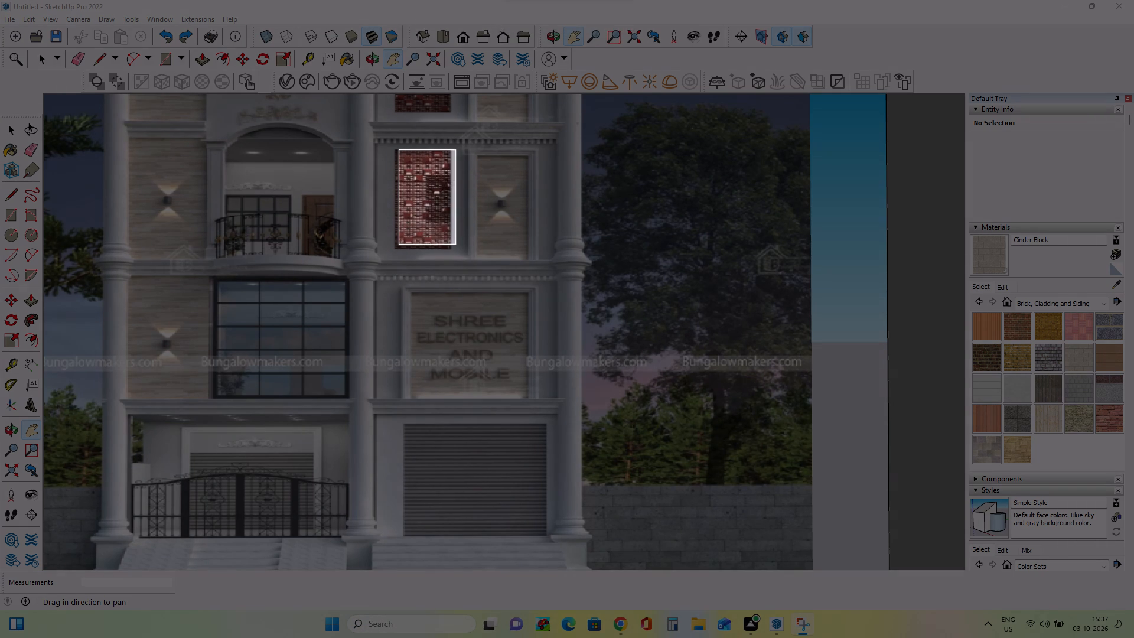
{"action": "left_click_drag", "start_coordinate": [455, 245], "coordinate": [451, 250]}
{"action": "left_click", "coordinate": [451, 250]}
{"action": "left_click", "coordinate": [452, 246]}
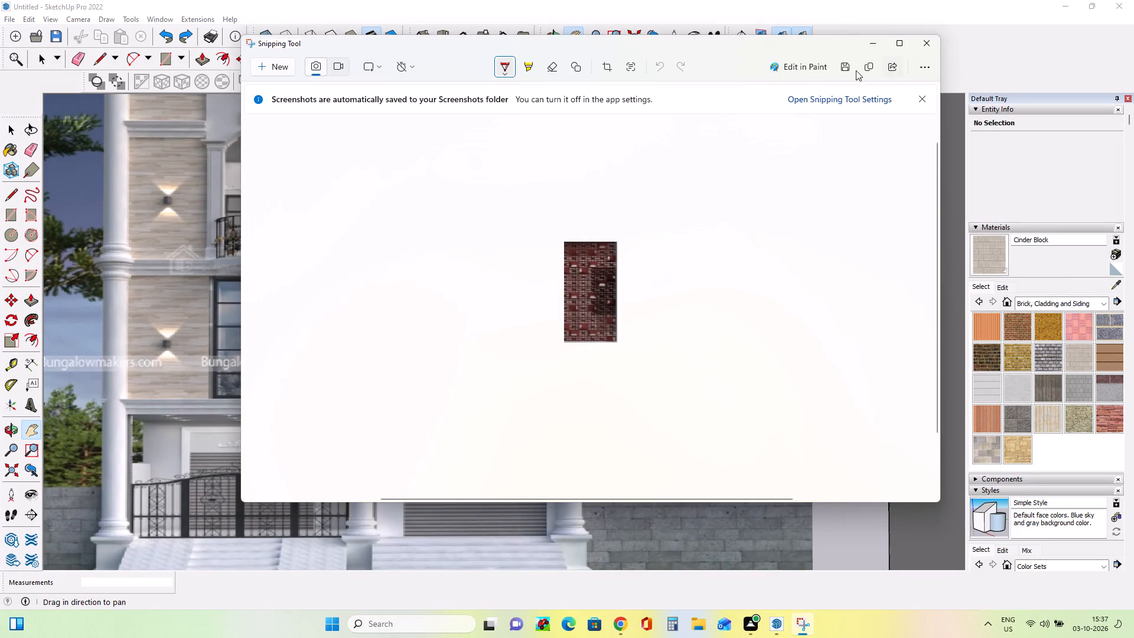
Save the red patterned panel snip as a PNG named 22 in the Screenshots folder, and minimize Snipping Tool.
{"action": "left_click", "coordinate": [845, 66]}
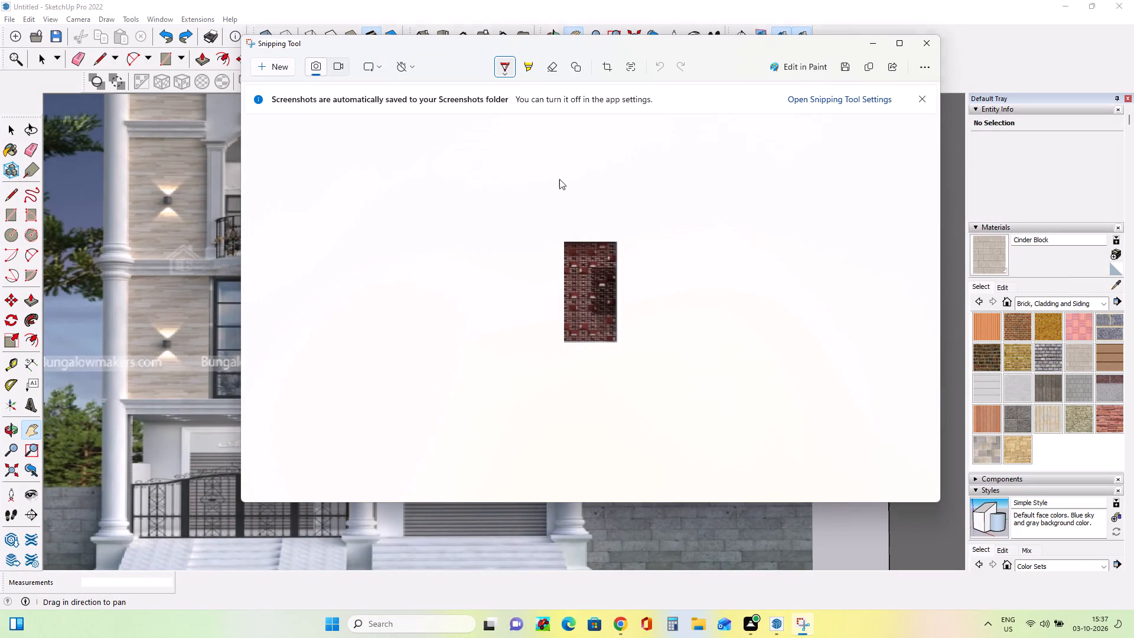
{"action": "left_click", "coordinate": [426, 312]}
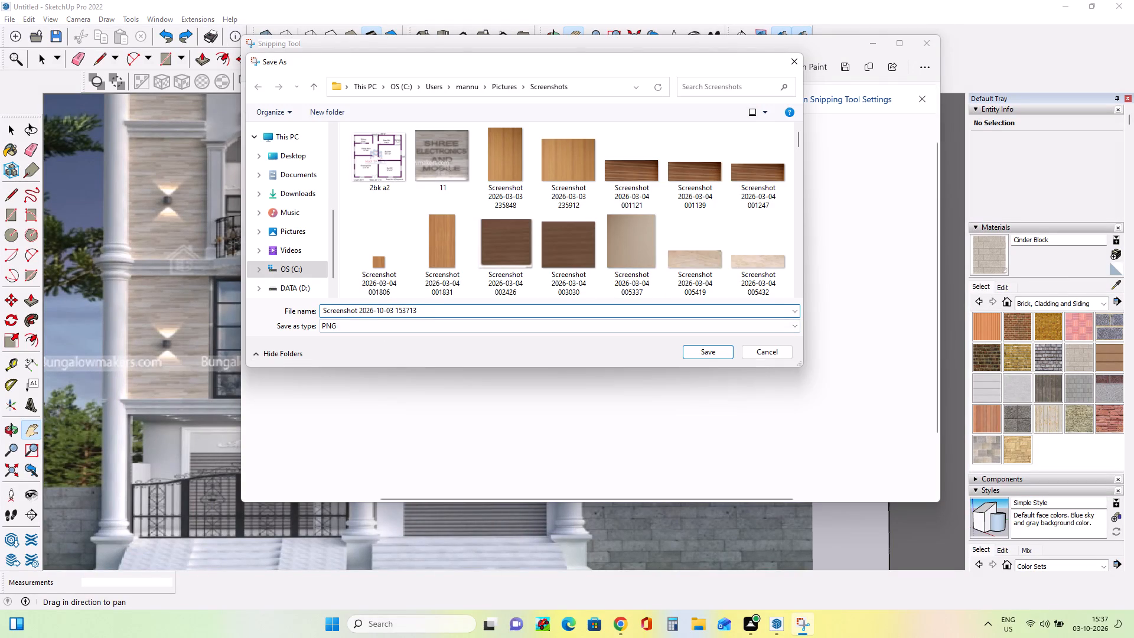
{"action": "left_click", "coordinate": [433, 303]}
{"action": "left_click", "coordinate": [437, 311]}
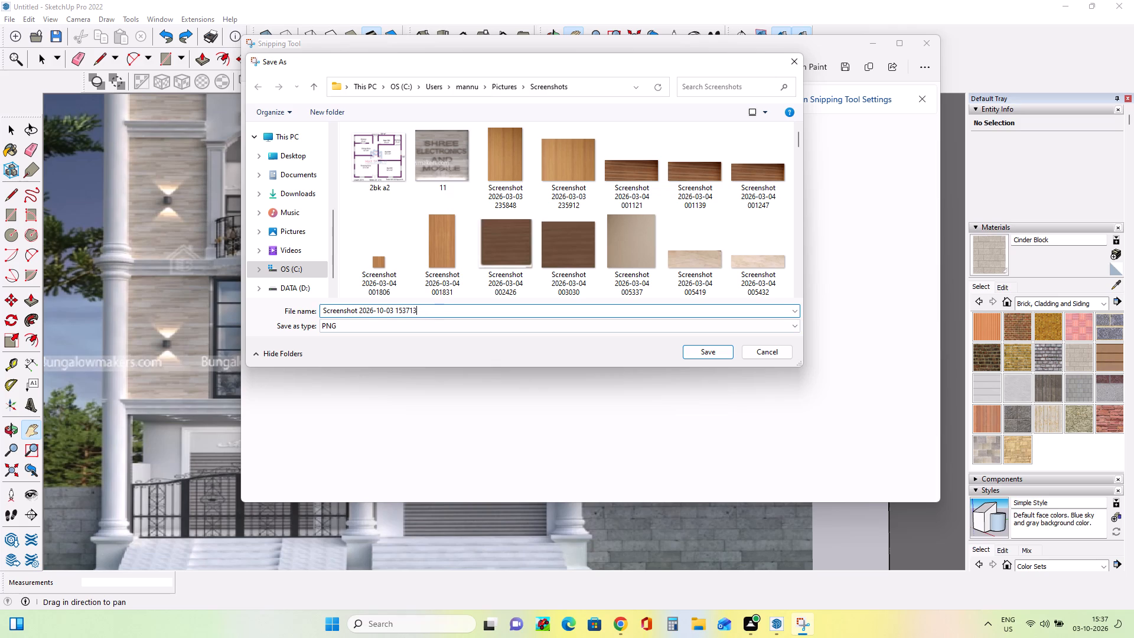
{"action": "left_click", "coordinate": [437, 308]}
{"action": "key", "text": "BackSpace"}
{"action": "key", "text": "BackSpace"}
{"action": "key", "text": "BackSpace"}
{"action": "key", "text": "BackSpace"}
{"action": "key", "text": "BackSpace"}
{"action": "key", "text": "BackSpace"}
{"action": "key", "text": "BackSpace"}
{"action": "key", "text": "BackSpace"}
{"action": "key", "text": "BackSpace"}
{"action": "key", "text": "BackSpace"}
{"action": "key", "text": "BackSpace"}
{"action": "key", "text": "BackSpace"}
{"action": "key", "text": "BackSpace"}
{"action": "key", "text": "BackSpace"}
{"action": "key", "text": "BackSpace"}
{"action": "key", "text": "BackSpace"}
{"action": "key", "text": "BackSpace"}
{"action": "key", "text": "BackSpace"}
{"action": "key", "text": "BackSpace"}
{"action": "key", "text": "BackSpace"}
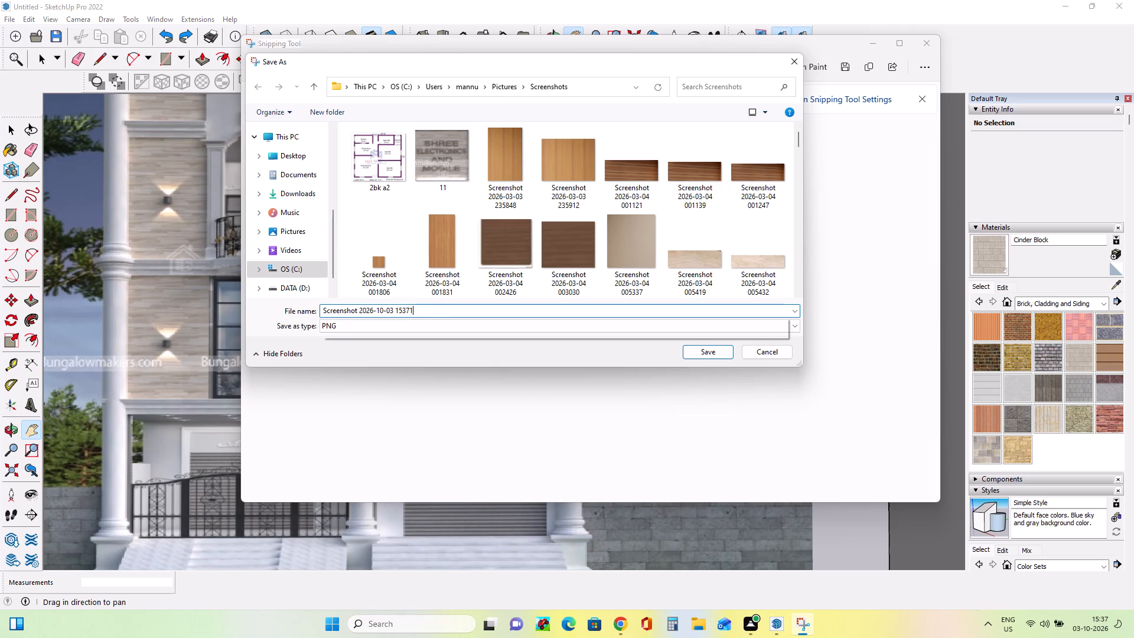
{"action": "type", "text": "22"}
{"action": "double_click", "coordinate": [705, 357]}
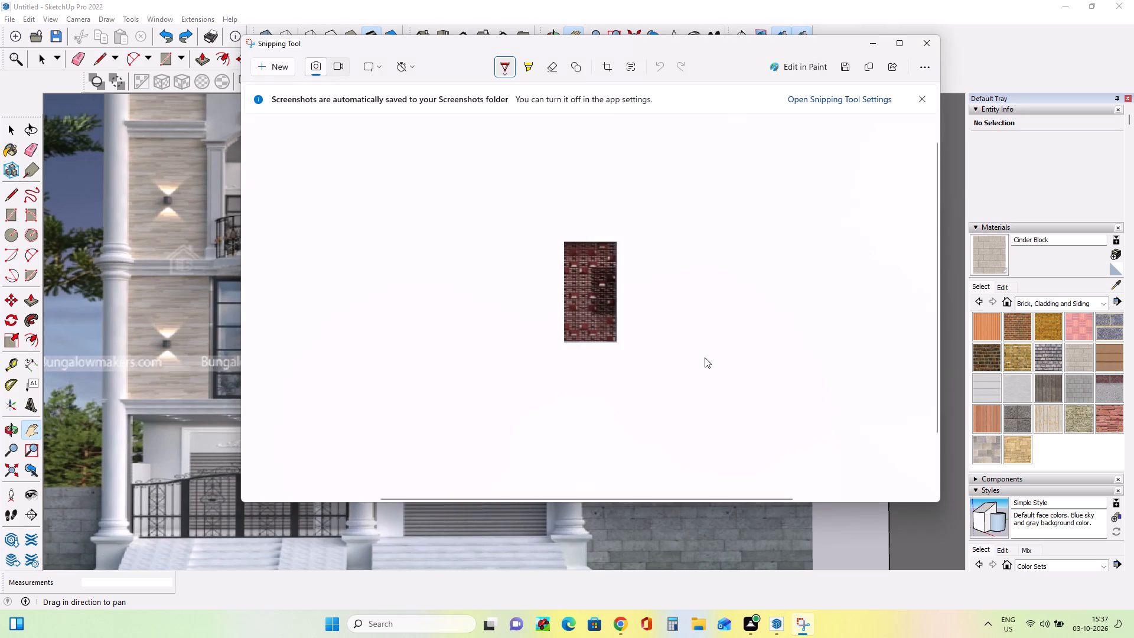
{"action": "left_click", "coordinate": [865, 45]}
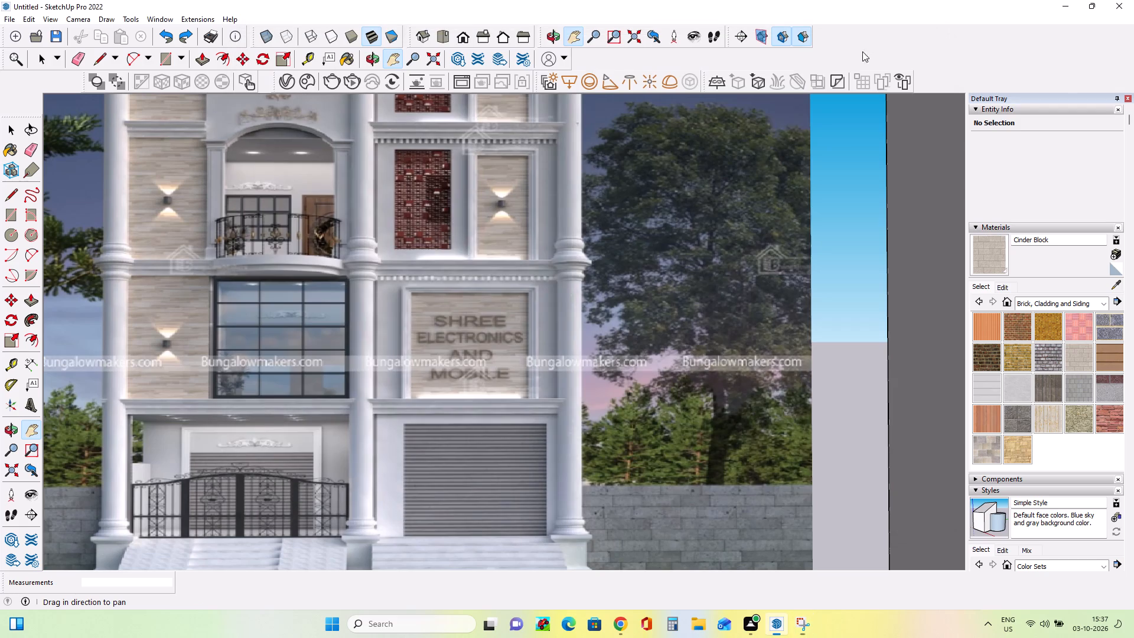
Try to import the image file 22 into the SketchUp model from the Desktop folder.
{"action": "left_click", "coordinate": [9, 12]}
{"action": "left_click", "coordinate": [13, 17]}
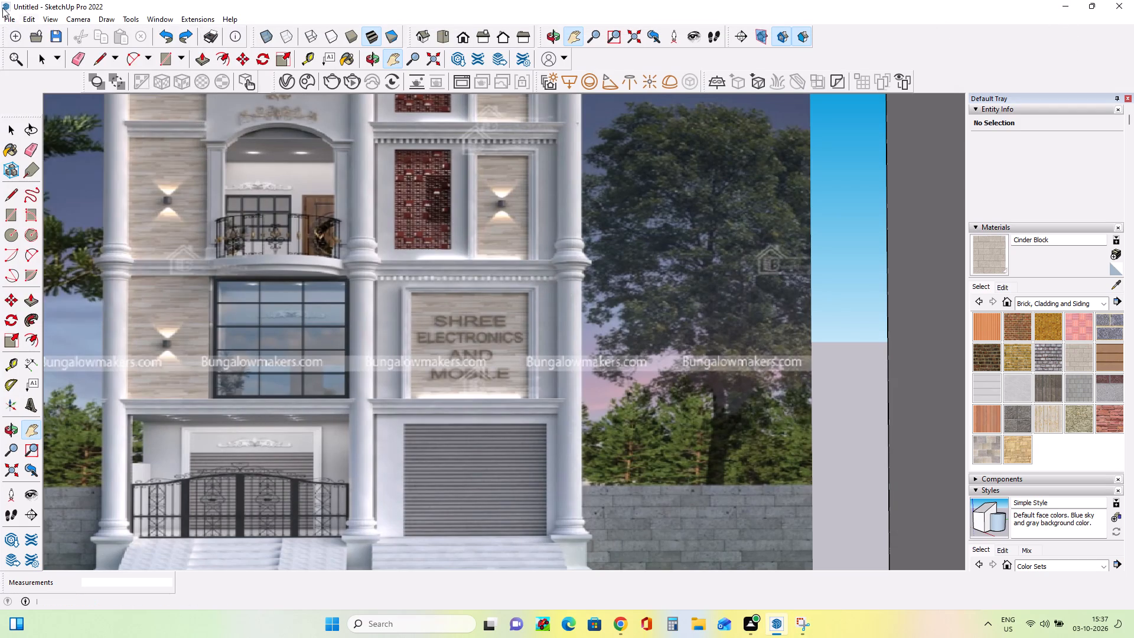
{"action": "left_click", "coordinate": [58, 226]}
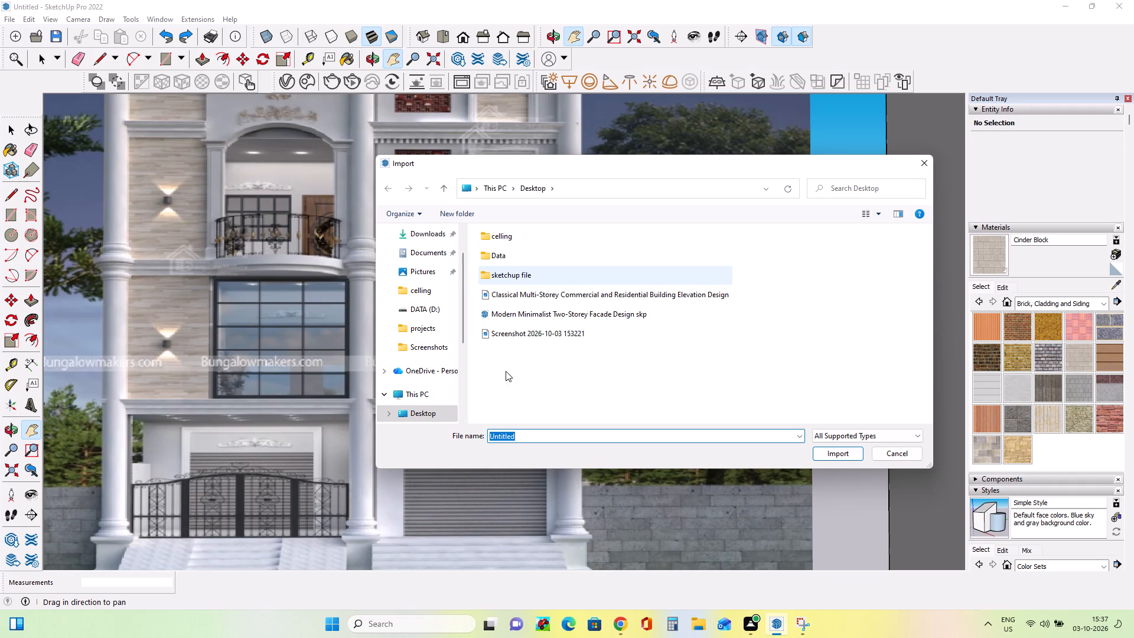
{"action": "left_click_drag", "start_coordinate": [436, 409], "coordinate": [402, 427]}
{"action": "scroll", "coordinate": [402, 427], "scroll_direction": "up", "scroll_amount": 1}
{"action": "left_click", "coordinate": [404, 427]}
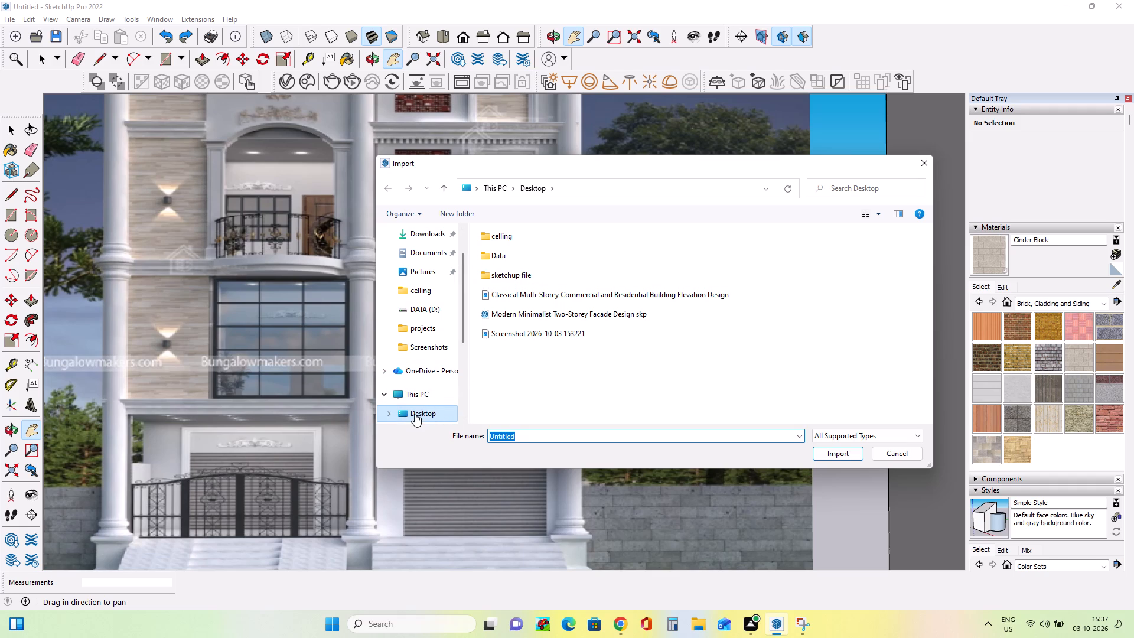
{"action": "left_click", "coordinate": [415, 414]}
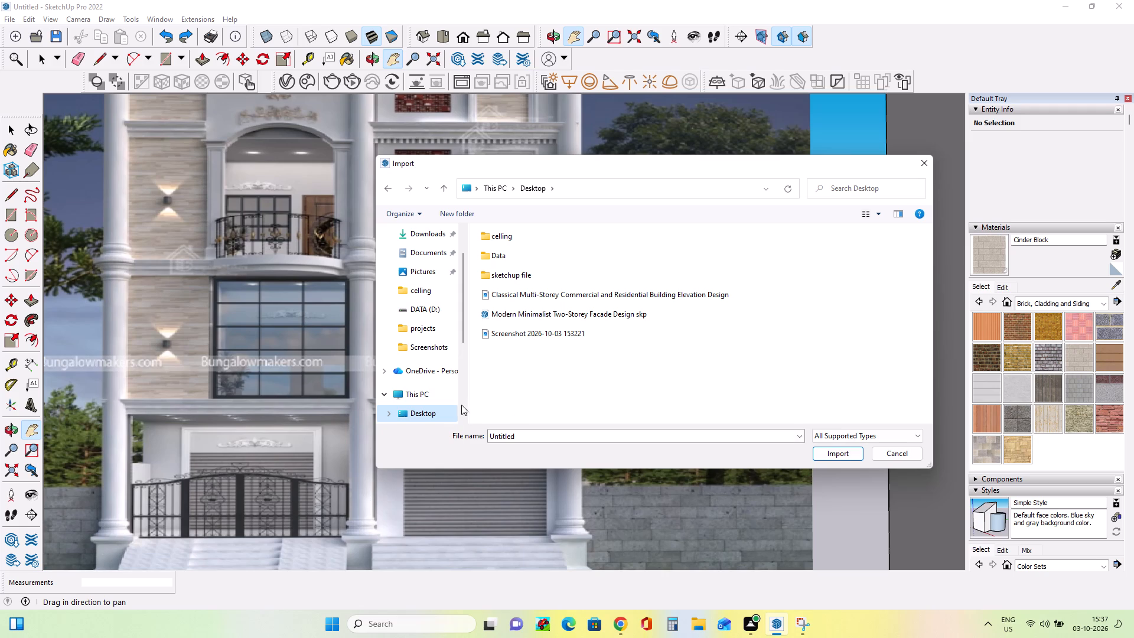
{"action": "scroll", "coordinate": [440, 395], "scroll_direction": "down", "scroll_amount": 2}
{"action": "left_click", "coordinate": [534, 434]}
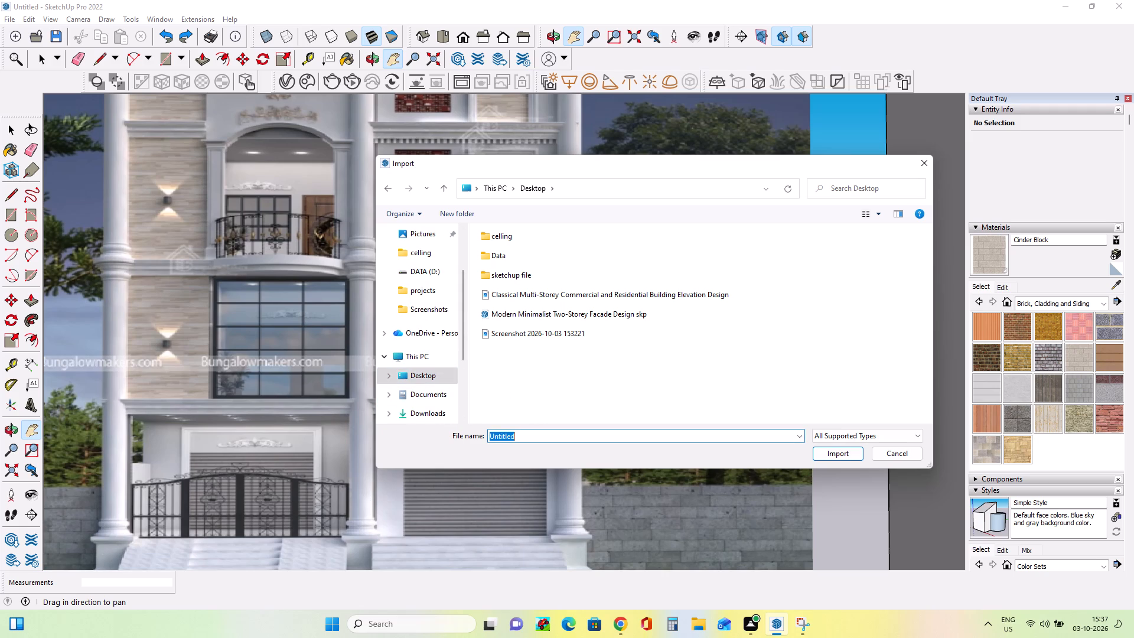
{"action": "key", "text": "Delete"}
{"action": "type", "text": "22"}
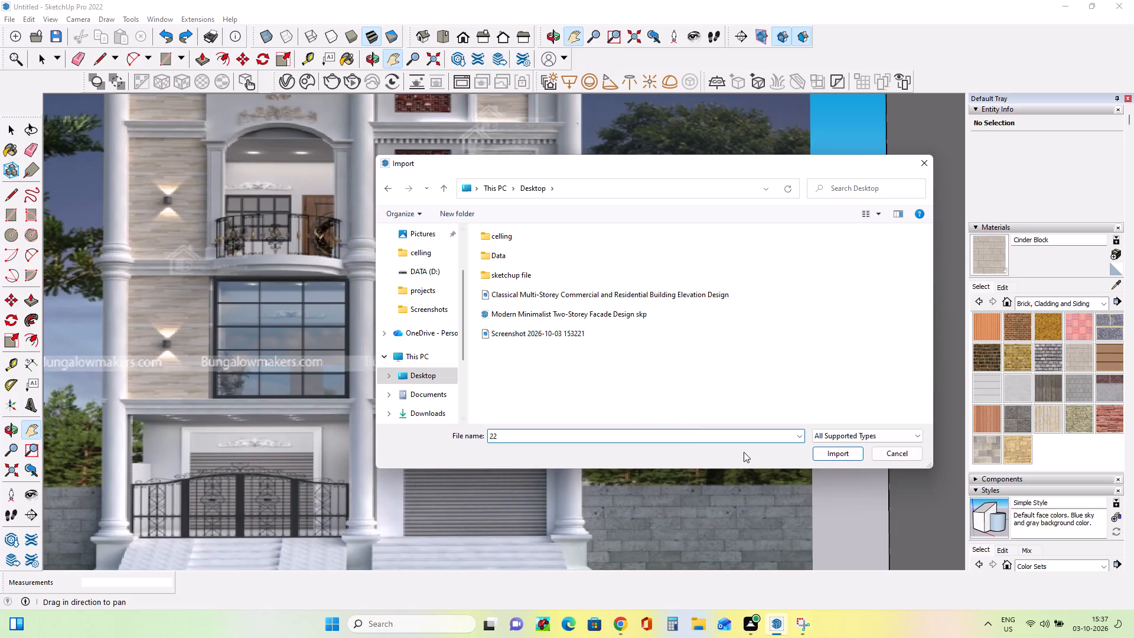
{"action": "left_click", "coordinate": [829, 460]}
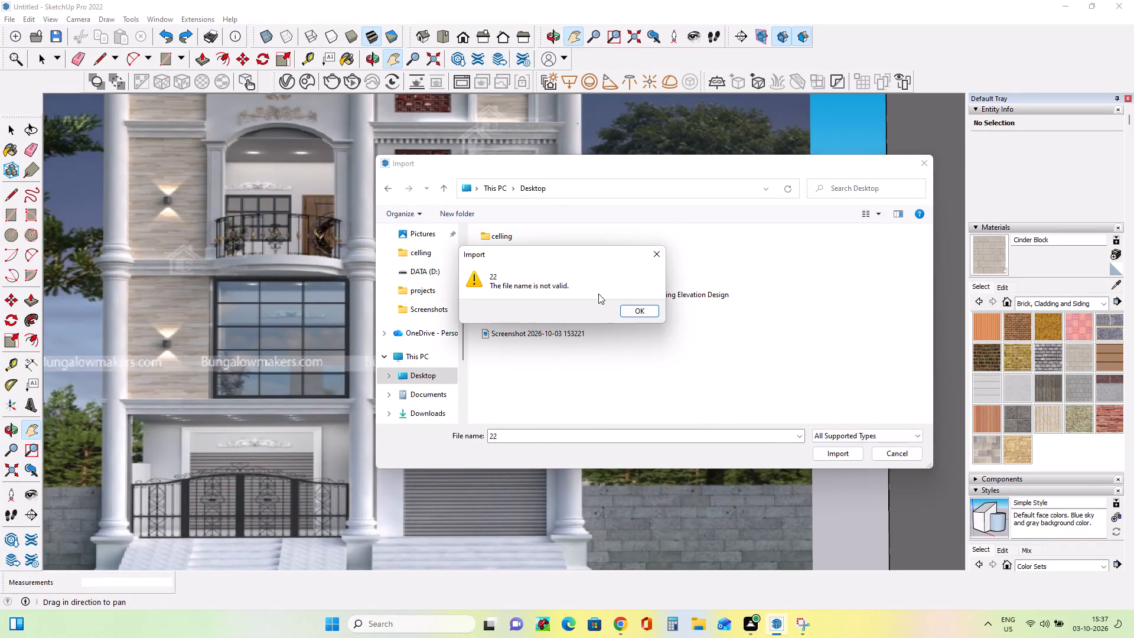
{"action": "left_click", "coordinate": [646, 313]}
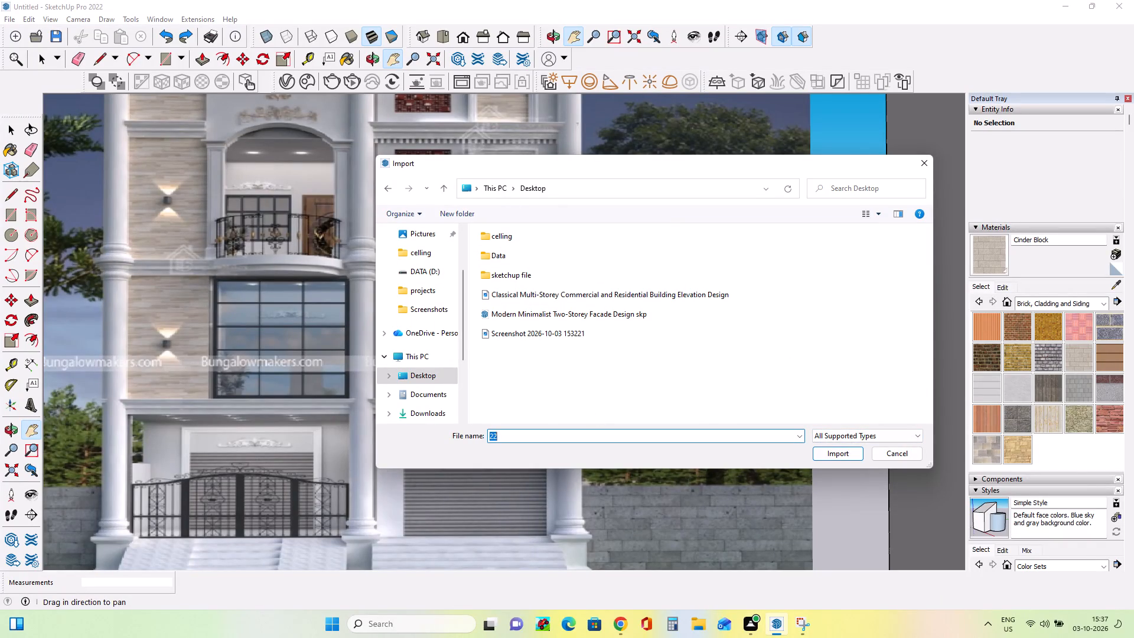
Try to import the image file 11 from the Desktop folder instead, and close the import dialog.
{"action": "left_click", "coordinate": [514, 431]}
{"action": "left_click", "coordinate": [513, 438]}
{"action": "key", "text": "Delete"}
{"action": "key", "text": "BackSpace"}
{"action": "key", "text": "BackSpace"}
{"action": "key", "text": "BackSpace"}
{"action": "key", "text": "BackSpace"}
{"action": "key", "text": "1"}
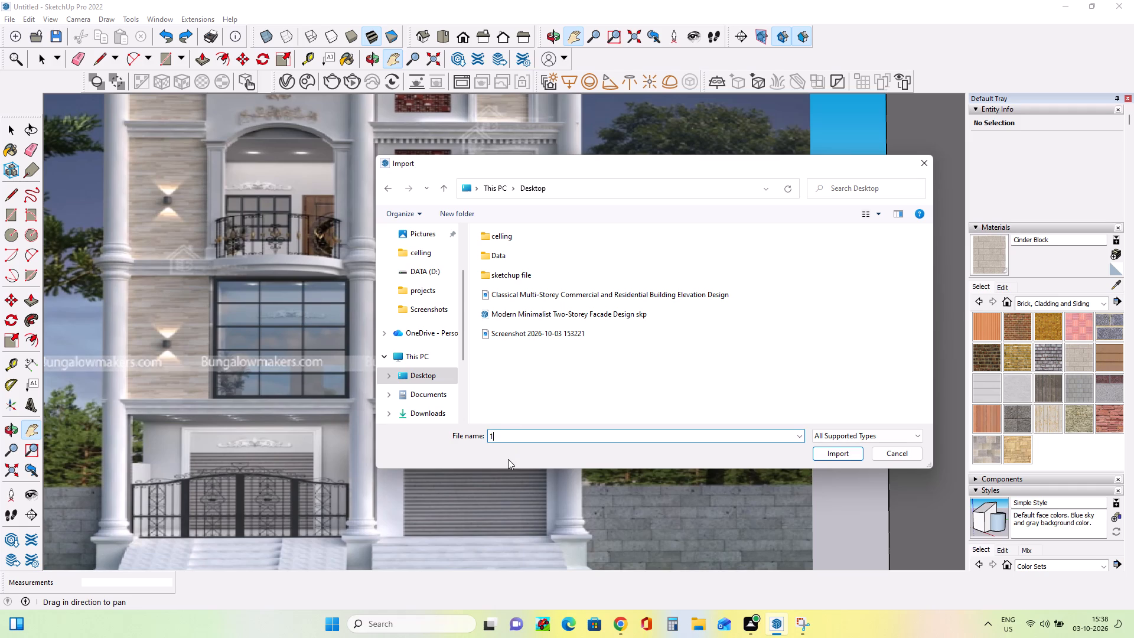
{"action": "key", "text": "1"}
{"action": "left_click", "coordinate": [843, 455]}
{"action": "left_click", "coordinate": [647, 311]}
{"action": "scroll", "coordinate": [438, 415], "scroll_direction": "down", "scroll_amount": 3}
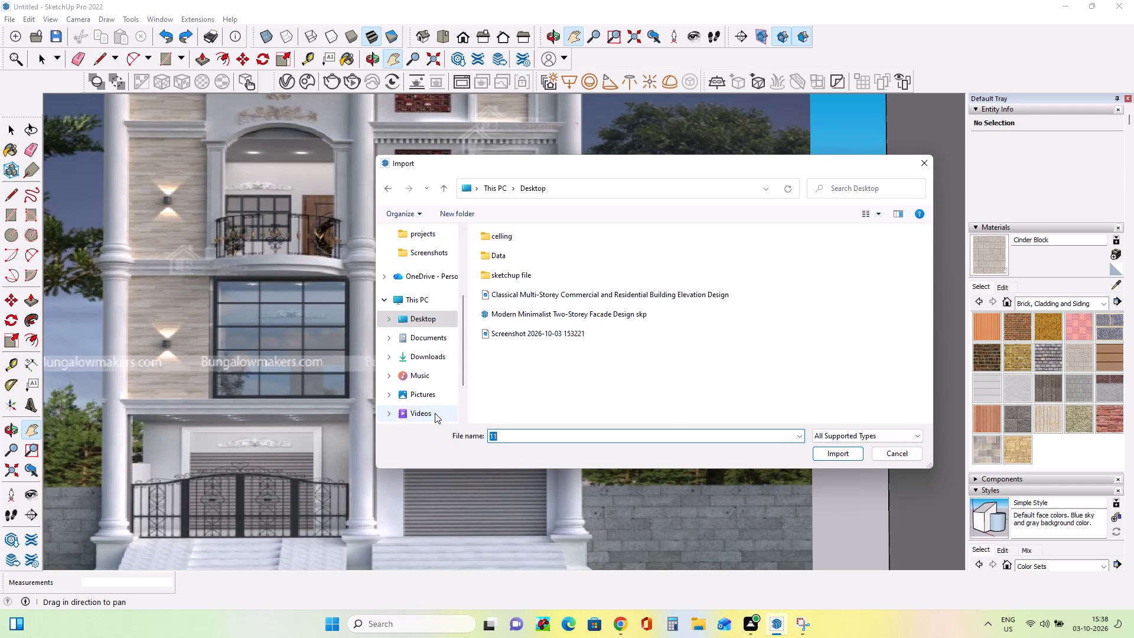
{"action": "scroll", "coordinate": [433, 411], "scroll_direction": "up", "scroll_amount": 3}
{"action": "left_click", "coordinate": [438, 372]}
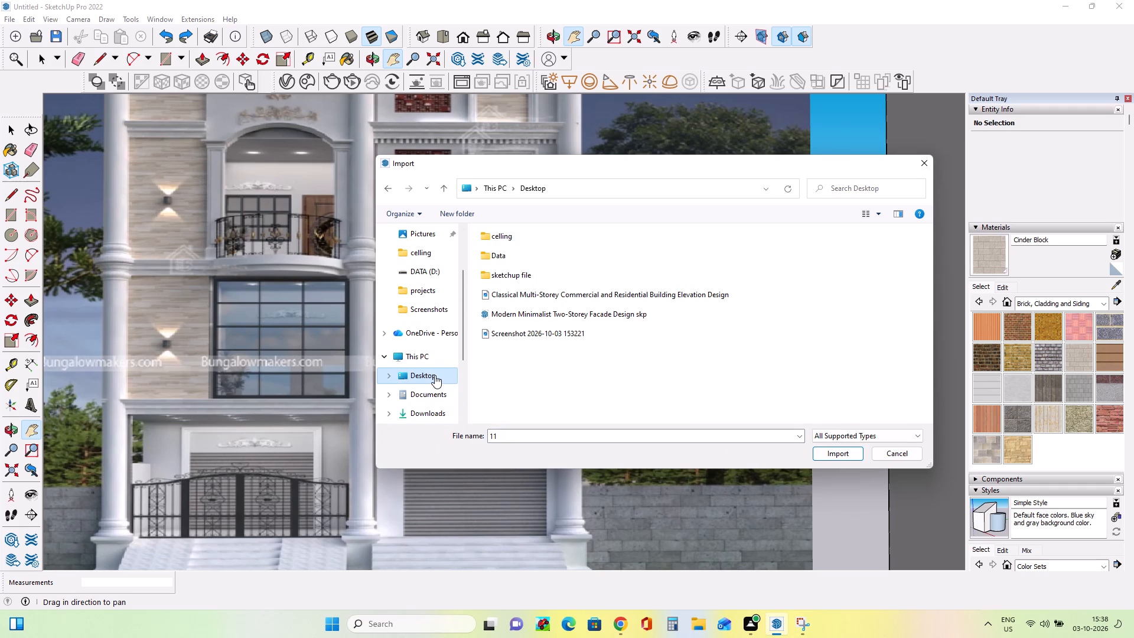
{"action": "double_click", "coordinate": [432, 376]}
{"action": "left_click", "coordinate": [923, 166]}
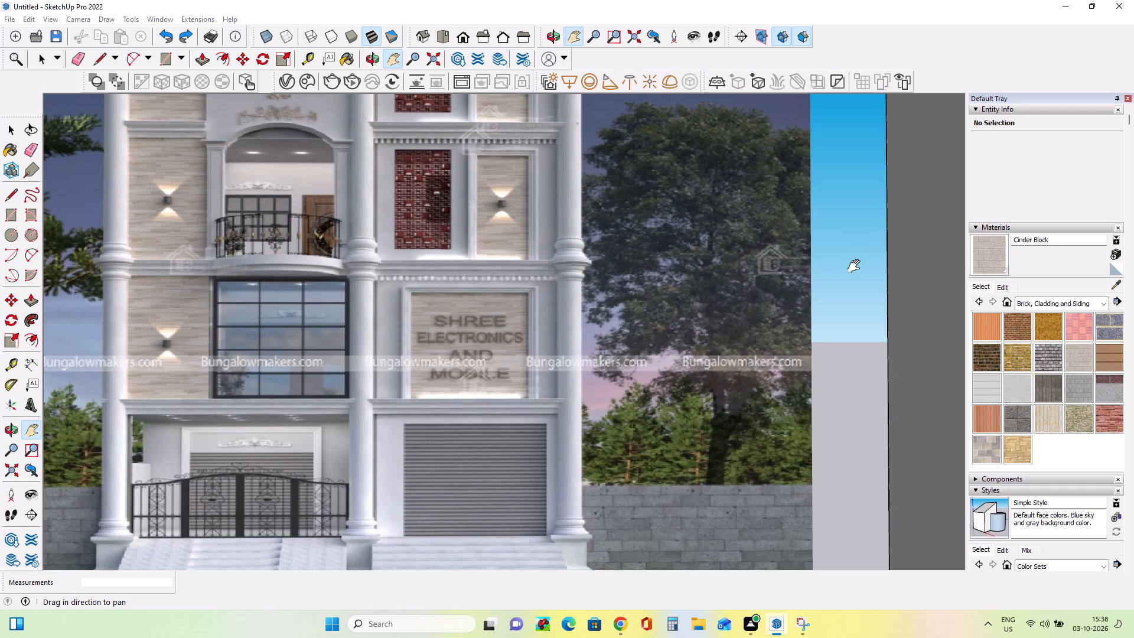
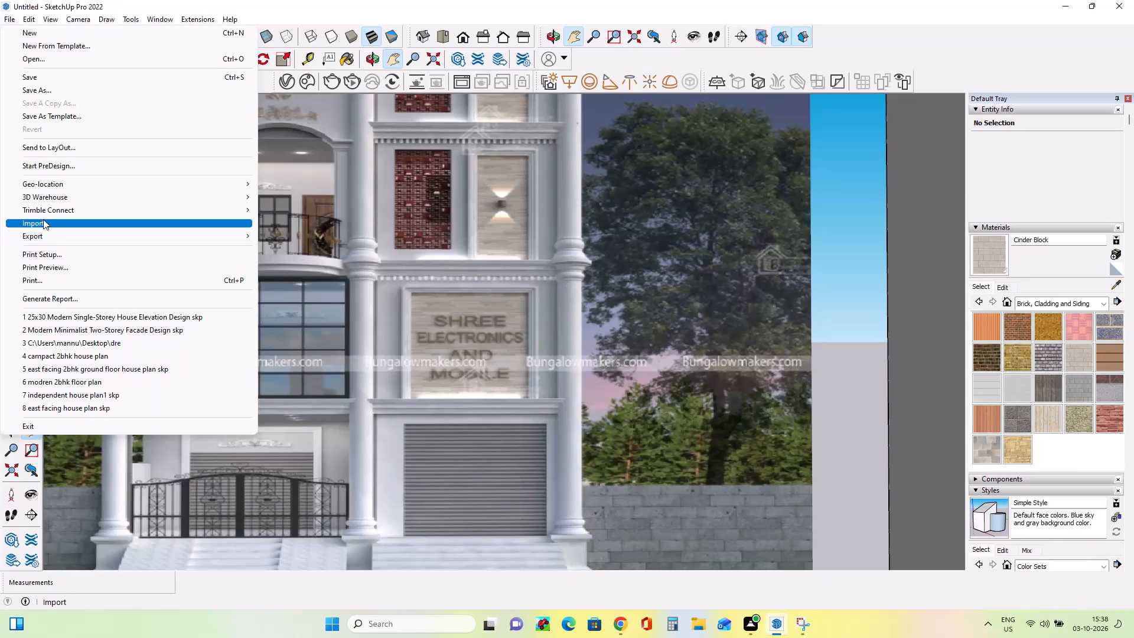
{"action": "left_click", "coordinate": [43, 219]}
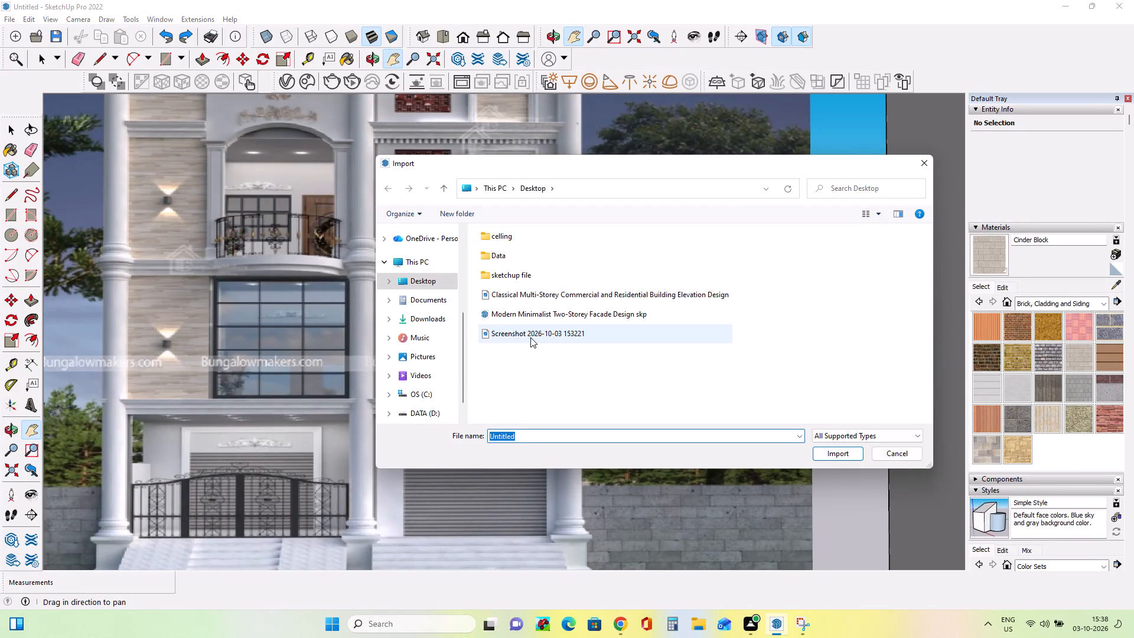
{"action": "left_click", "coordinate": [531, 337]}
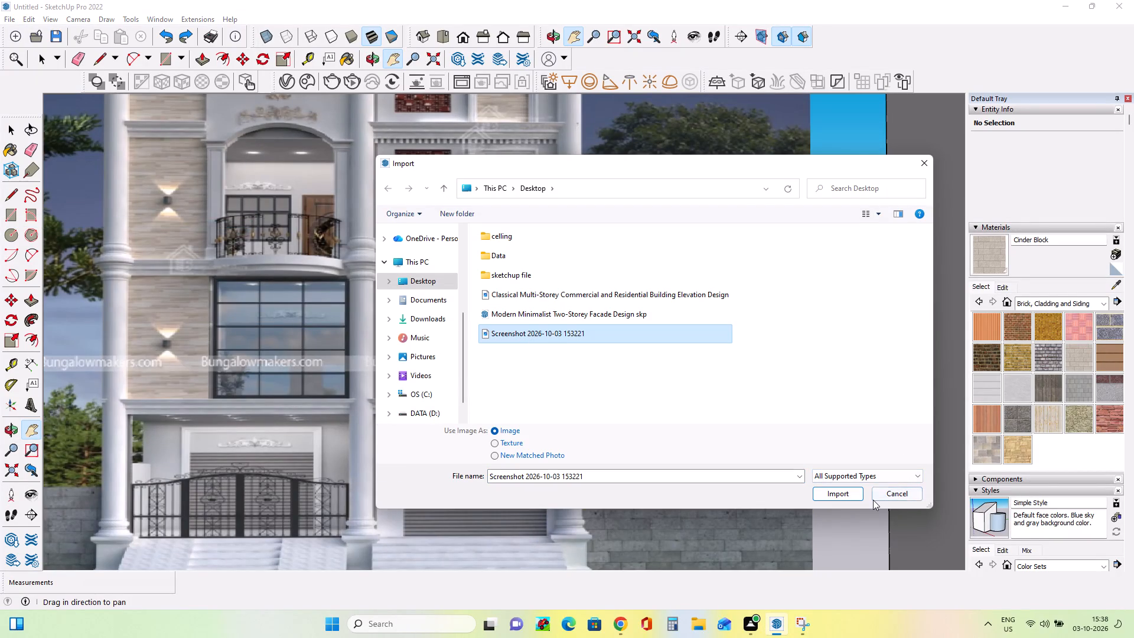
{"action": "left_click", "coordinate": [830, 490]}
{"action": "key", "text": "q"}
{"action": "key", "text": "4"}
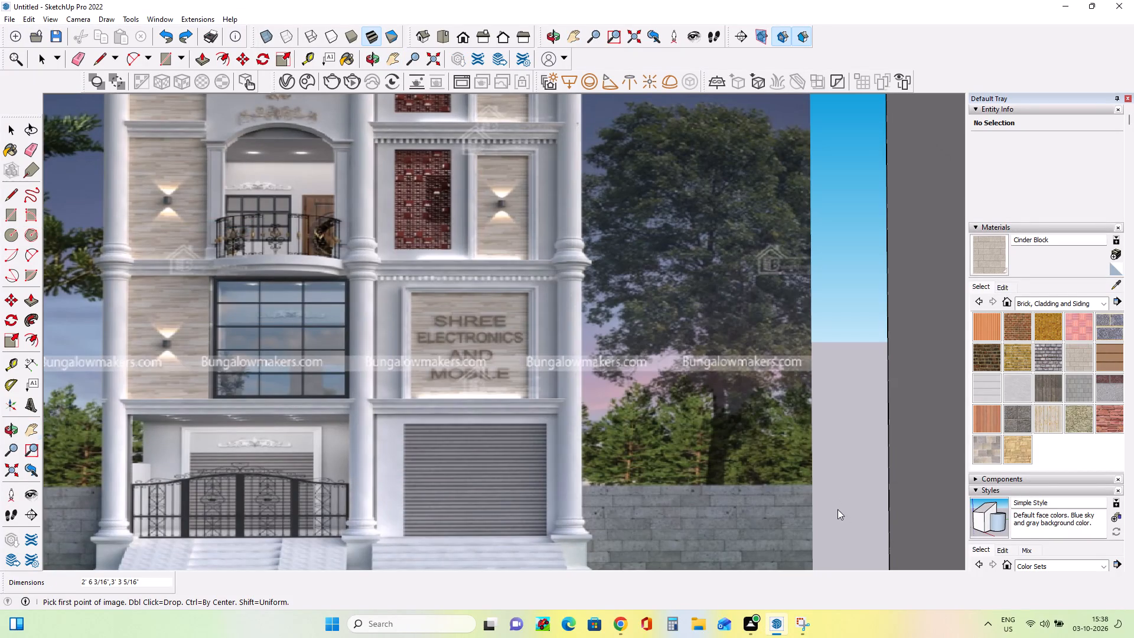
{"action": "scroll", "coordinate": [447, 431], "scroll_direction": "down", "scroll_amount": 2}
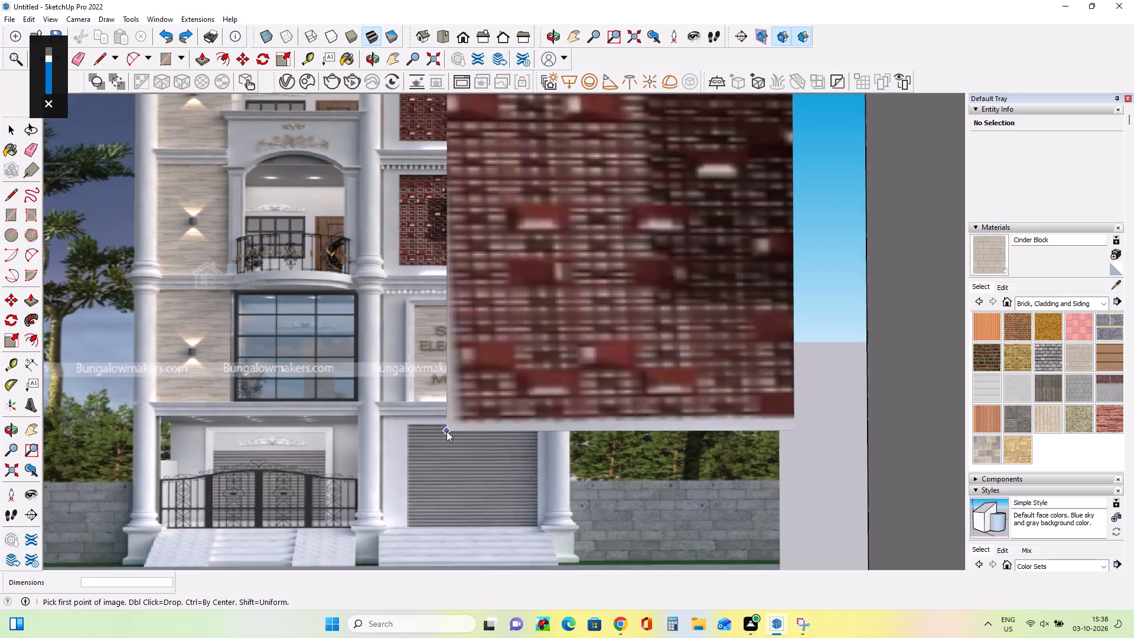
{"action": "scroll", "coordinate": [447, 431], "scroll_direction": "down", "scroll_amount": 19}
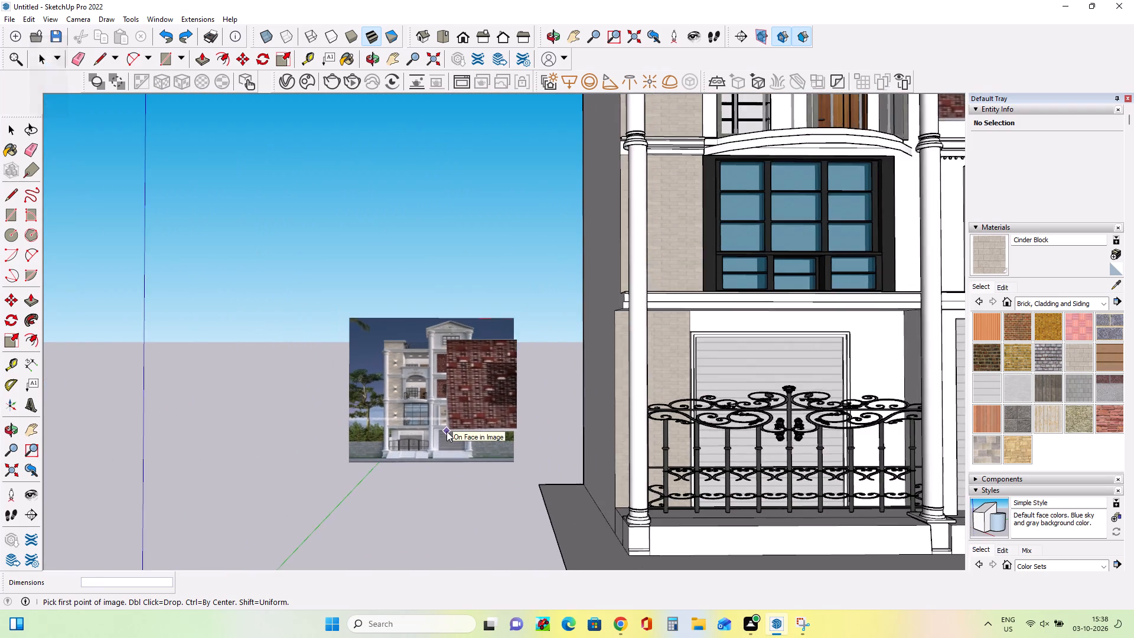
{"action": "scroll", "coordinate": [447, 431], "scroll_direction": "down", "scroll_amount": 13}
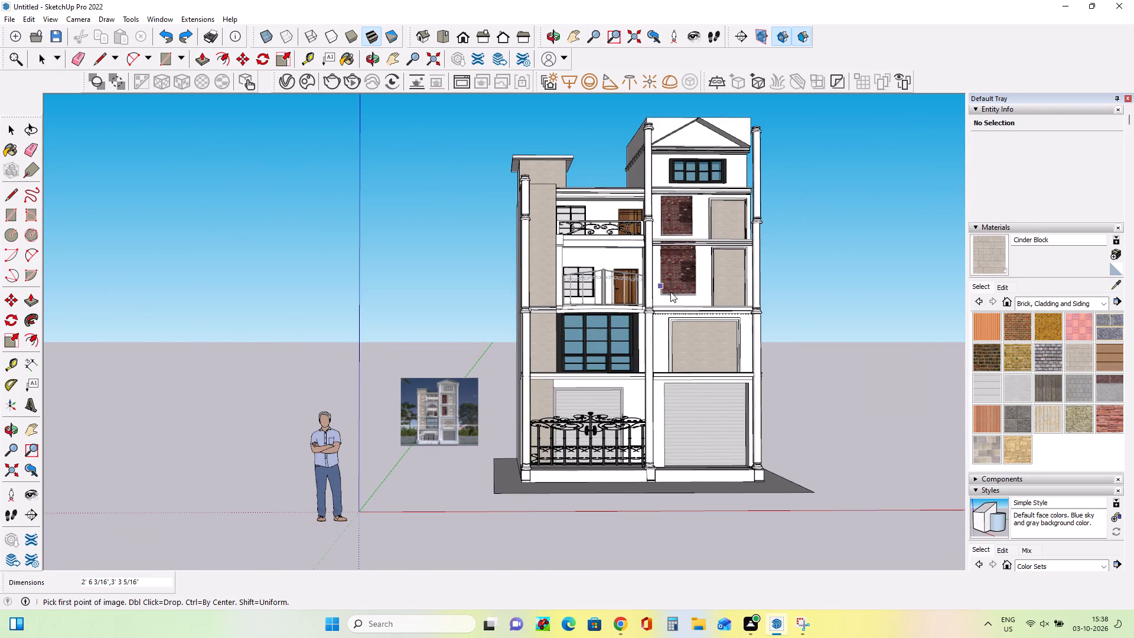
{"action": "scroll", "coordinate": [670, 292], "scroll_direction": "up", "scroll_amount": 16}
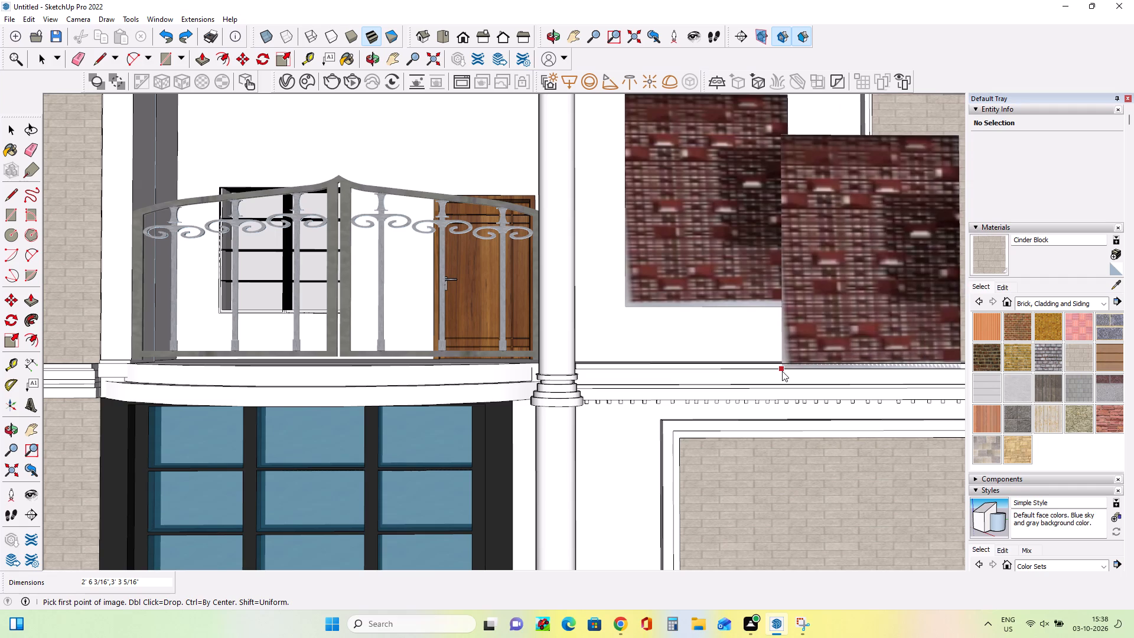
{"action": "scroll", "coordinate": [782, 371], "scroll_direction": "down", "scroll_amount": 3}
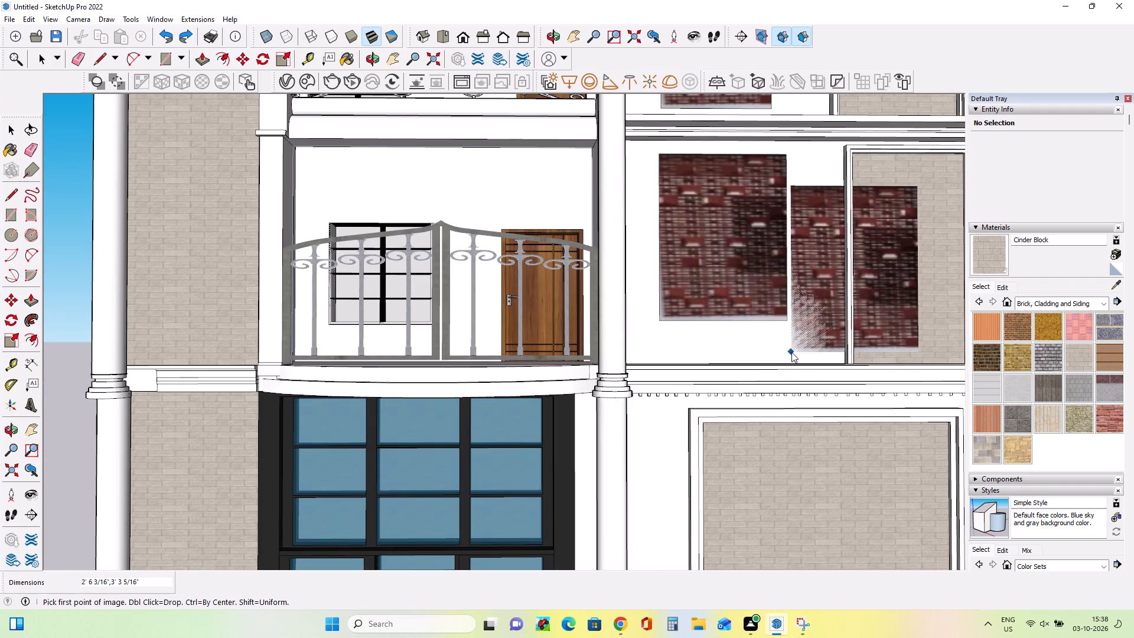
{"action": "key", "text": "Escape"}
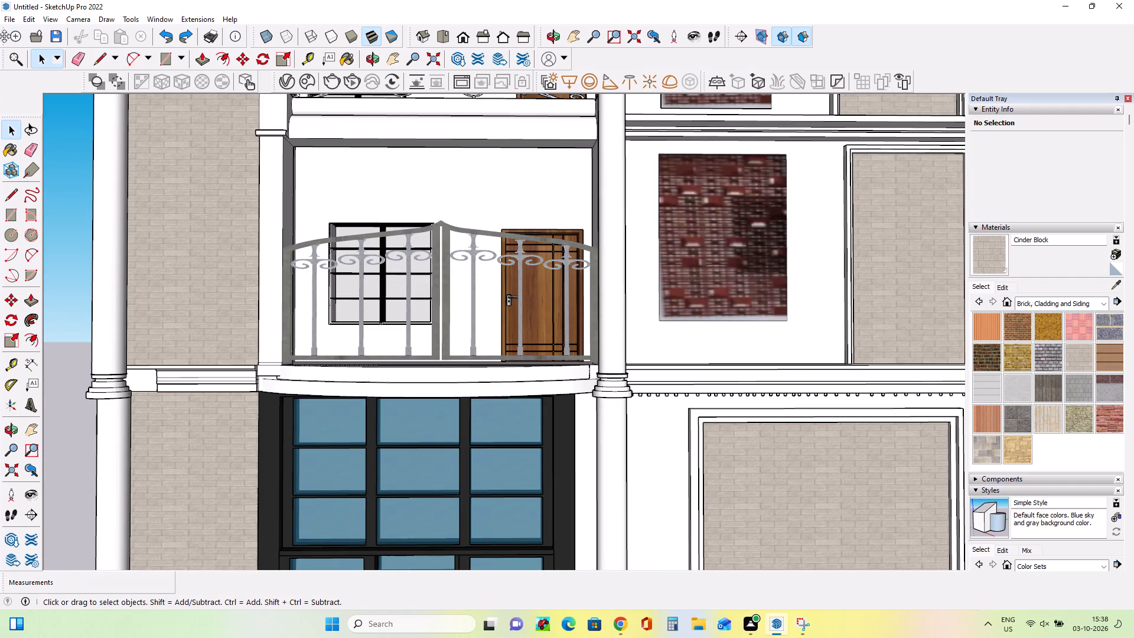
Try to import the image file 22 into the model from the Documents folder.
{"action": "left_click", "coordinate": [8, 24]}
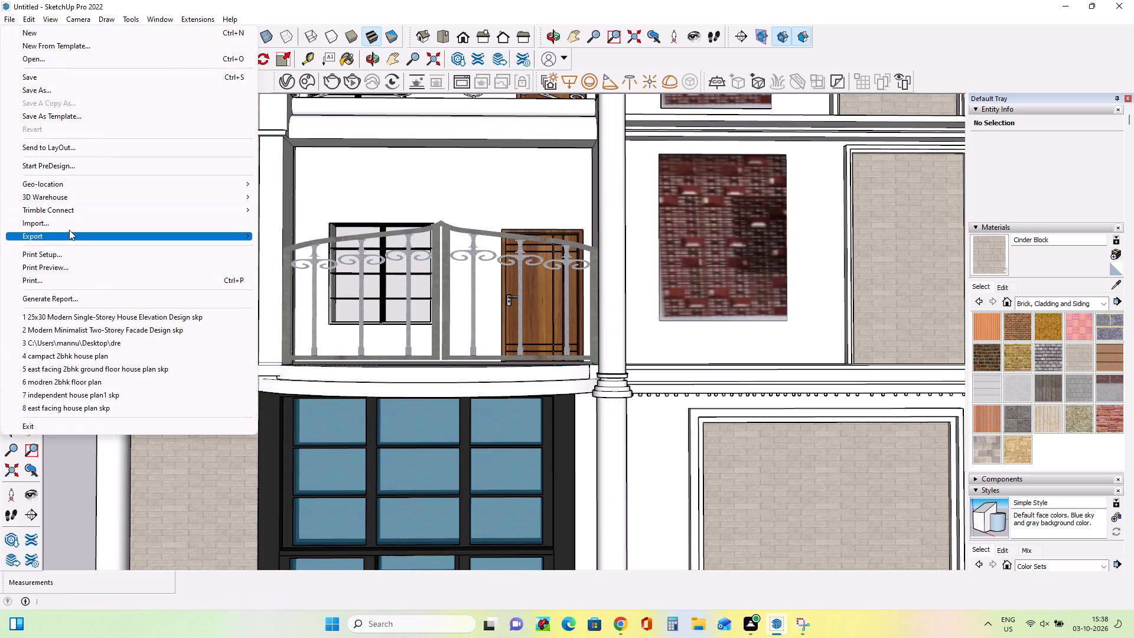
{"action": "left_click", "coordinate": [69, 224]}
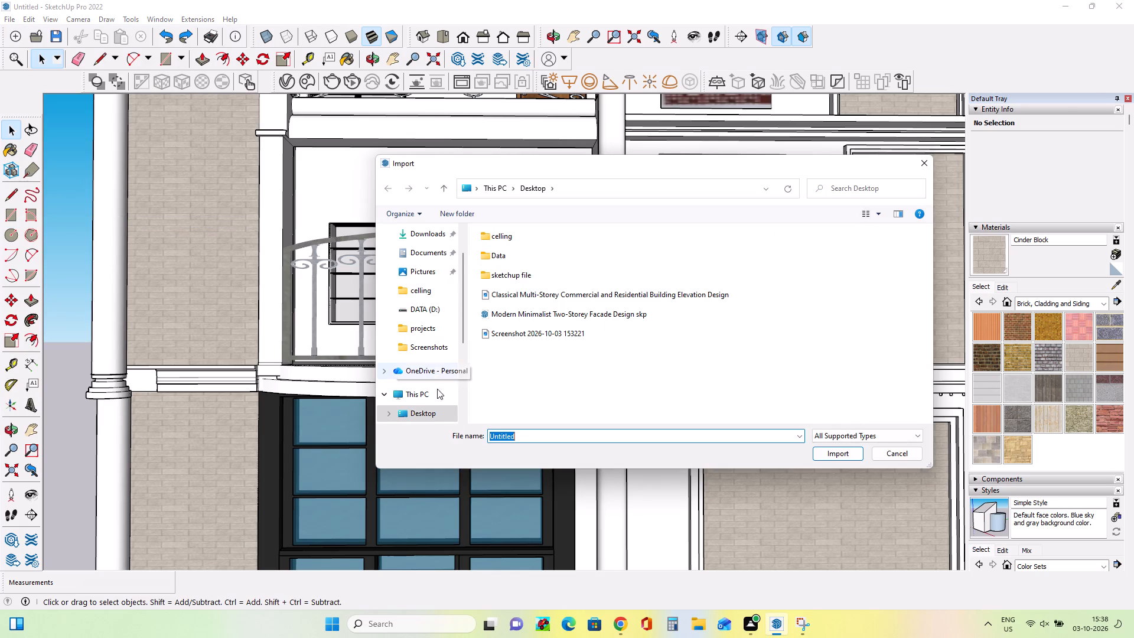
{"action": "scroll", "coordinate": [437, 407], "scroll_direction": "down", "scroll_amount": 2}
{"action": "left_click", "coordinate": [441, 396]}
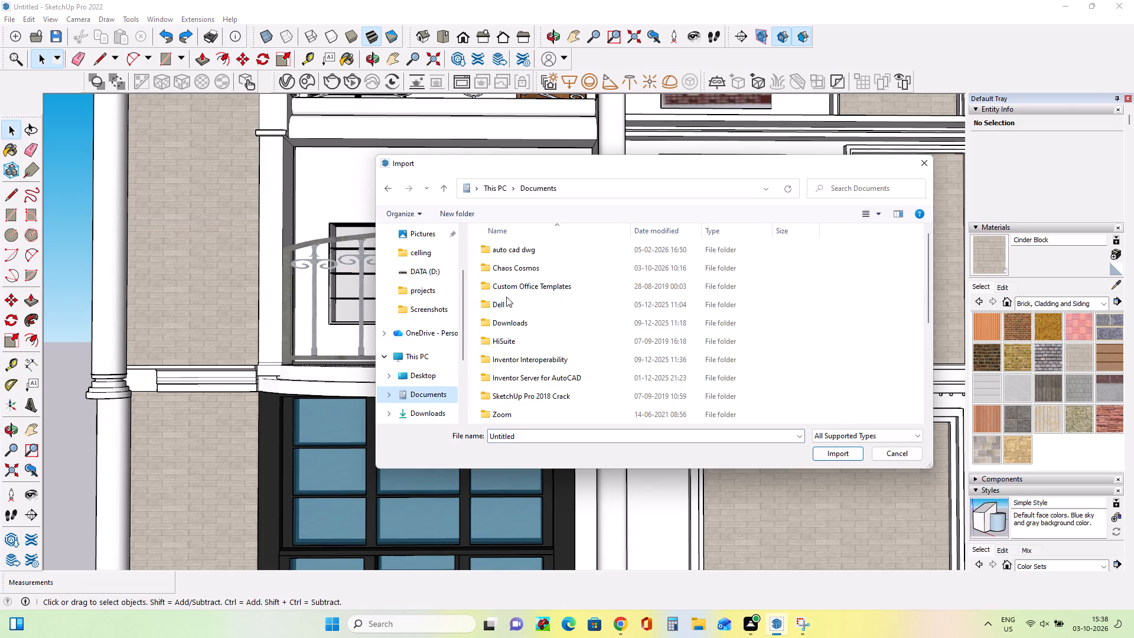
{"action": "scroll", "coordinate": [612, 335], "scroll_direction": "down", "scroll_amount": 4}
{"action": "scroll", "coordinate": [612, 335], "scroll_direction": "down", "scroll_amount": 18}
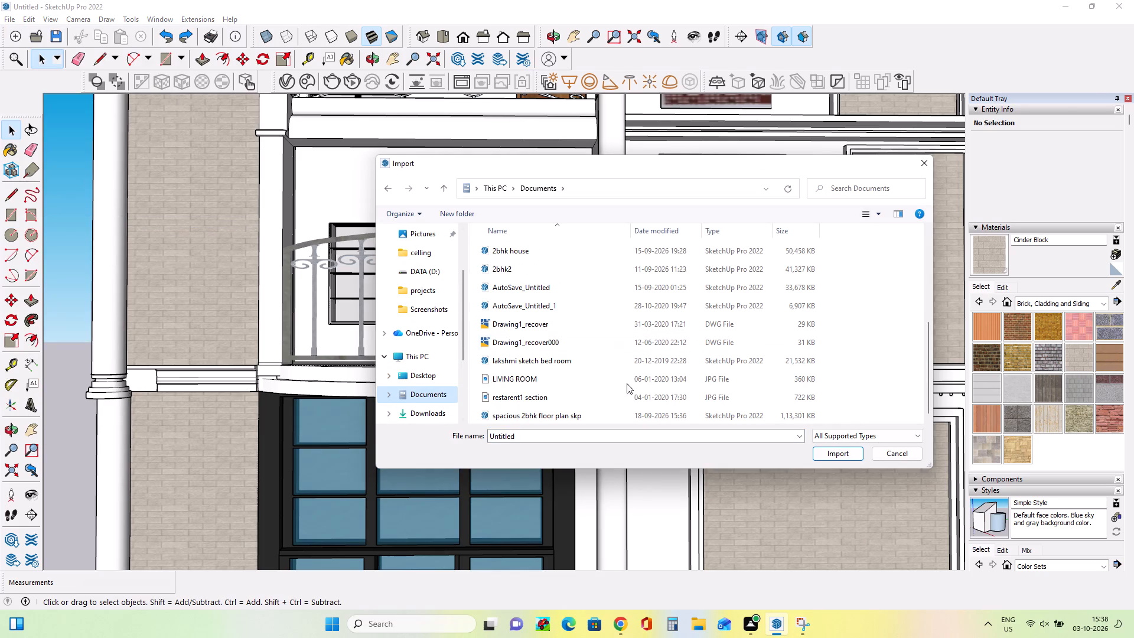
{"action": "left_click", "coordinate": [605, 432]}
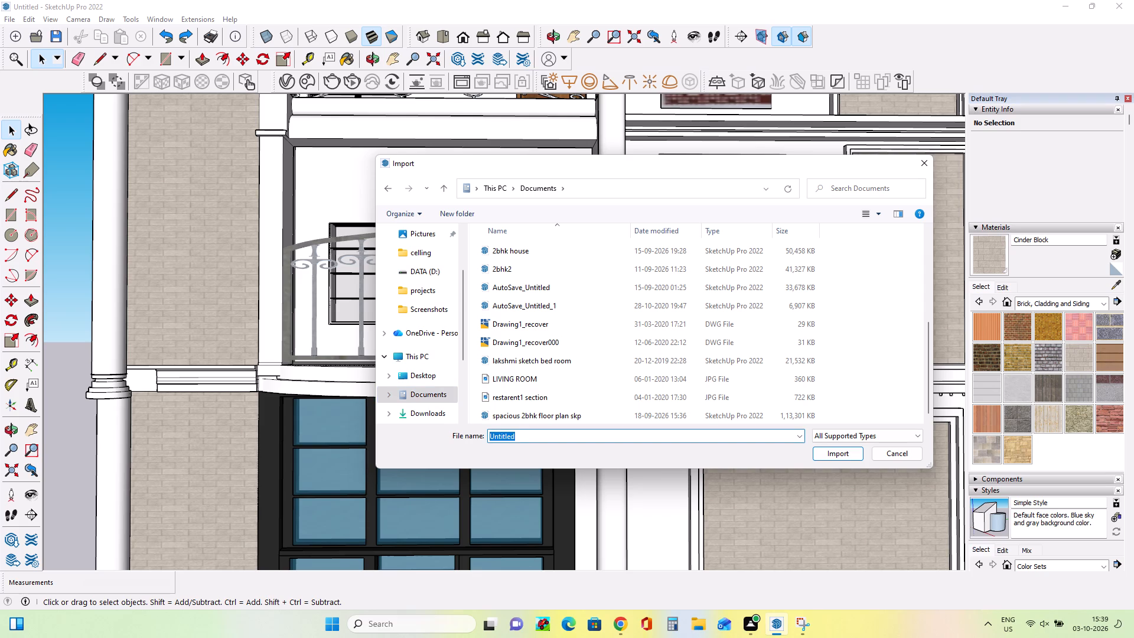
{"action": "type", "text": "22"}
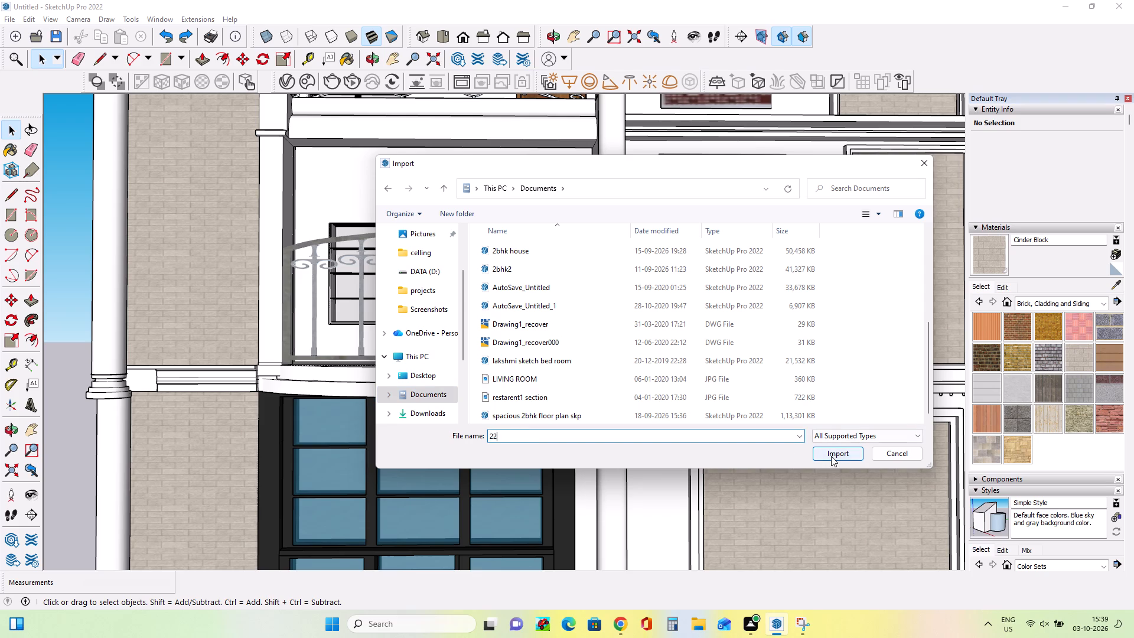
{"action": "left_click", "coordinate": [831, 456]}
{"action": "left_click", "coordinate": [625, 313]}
Look through the Downloads folder for the image file 22, and close the import dialog.
{"action": "left_click", "coordinate": [429, 411]}
{"action": "scroll", "coordinate": [523, 367], "scroll_direction": "down", "scroll_amount": 8}
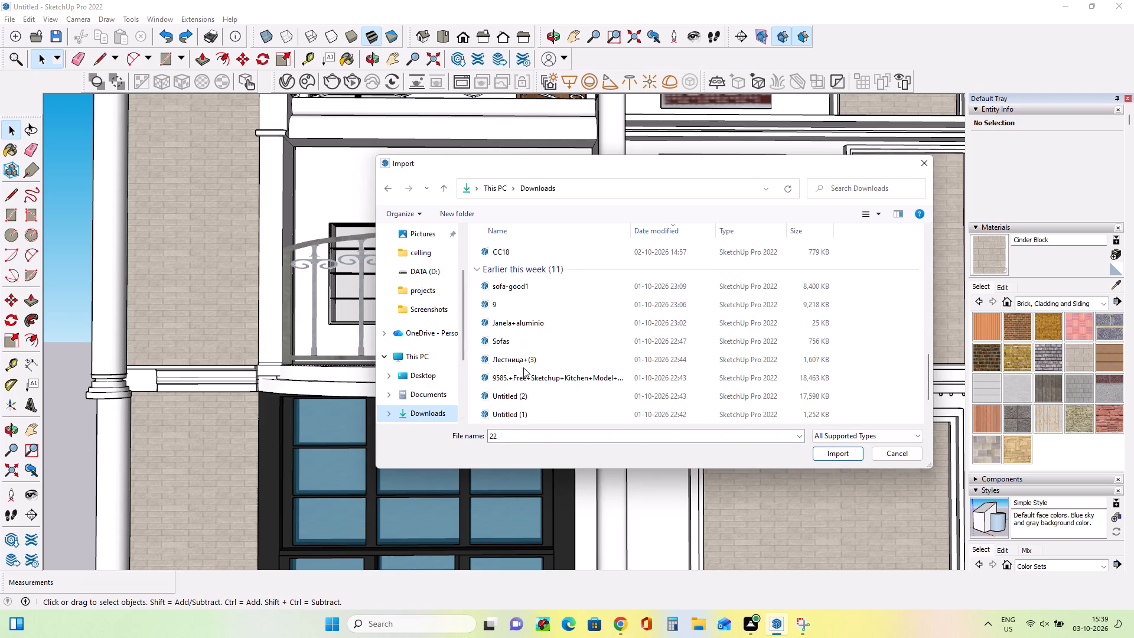
{"action": "scroll", "coordinate": [523, 367], "scroll_direction": "down", "scroll_amount": 14}
{"action": "scroll", "coordinate": [524, 367], "scroll_direction": "up", "scroll_amount": 9}
{"action": "scroll", "coordinate": [524, 367], "scroll_direction": "down", "scroll_amount": 4}
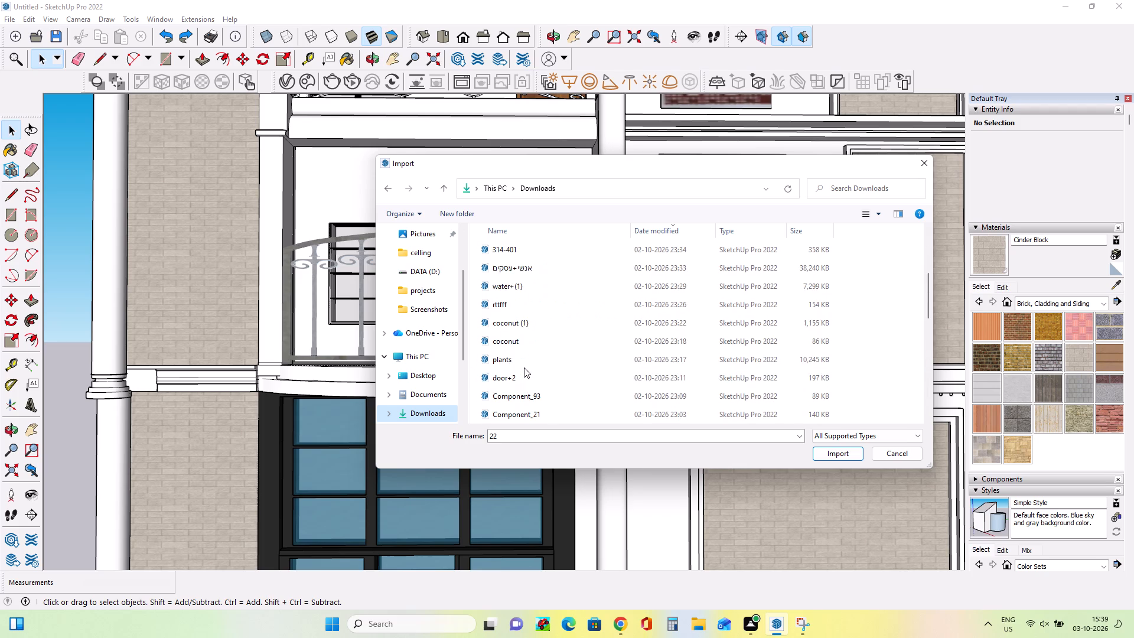
{"action": "scroll", "coordinate": [524, 367], "scroll_direction": "down", "scroll_amount": 2}
{"action": "scroll", "coordinate": [524, 367], "scroll_direction": "up", "scroll_amount": 14}
{"action": "scroll", "coordinate": [524, 367], "scroll_direction": "down", "scroll_amount": 4}
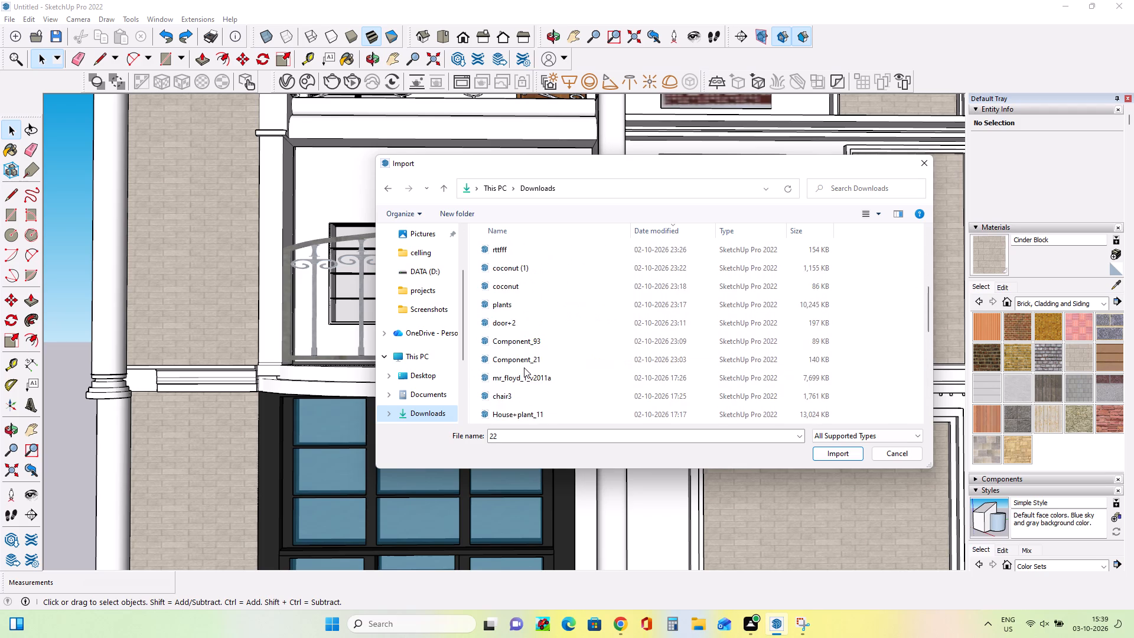
{"action": "scroll", "coordinate": [524, 367], "scroll_direction": "down", "scroll_amount": 3}
{"action": "scroll", "coordinate": [524, 367], "scroll_direction": "up", "scroll_amount": 2}
{"action": "scroll", "coordinate": [524, 367], "scroll_direction": "down", "scroll_amount": 3}
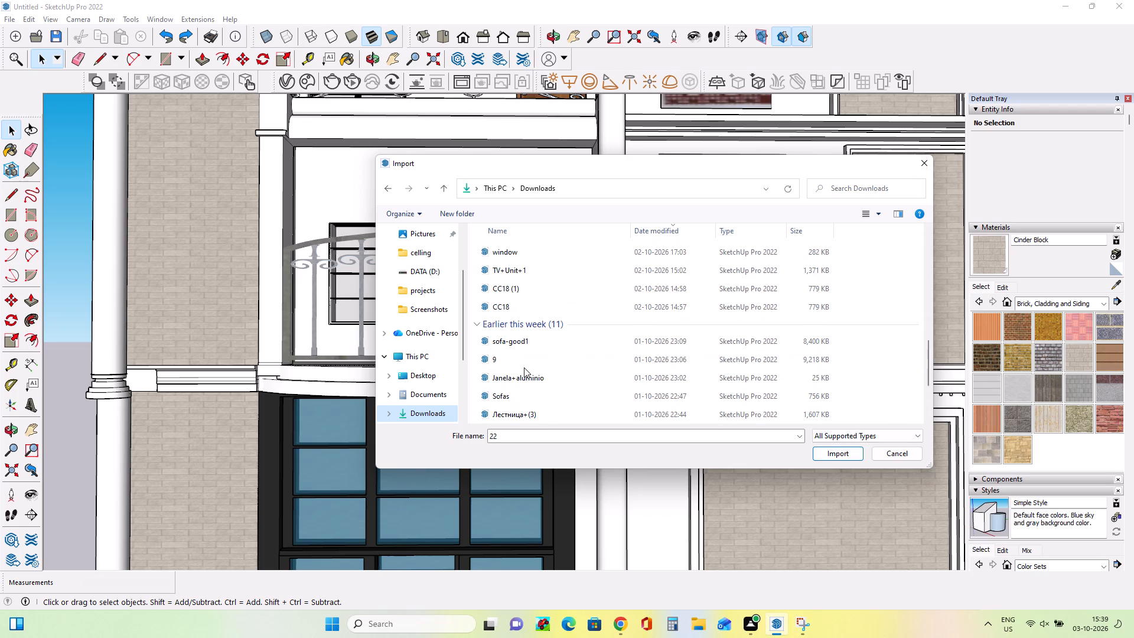
{"action": "scroll", "coordinate": [524, 367], "scroll_direction": "down", "scroll_amount": 13}
{"action": "scroll", "coordinate": [524, 367], "scroll_direction": "up", "scroll_amount": 4}
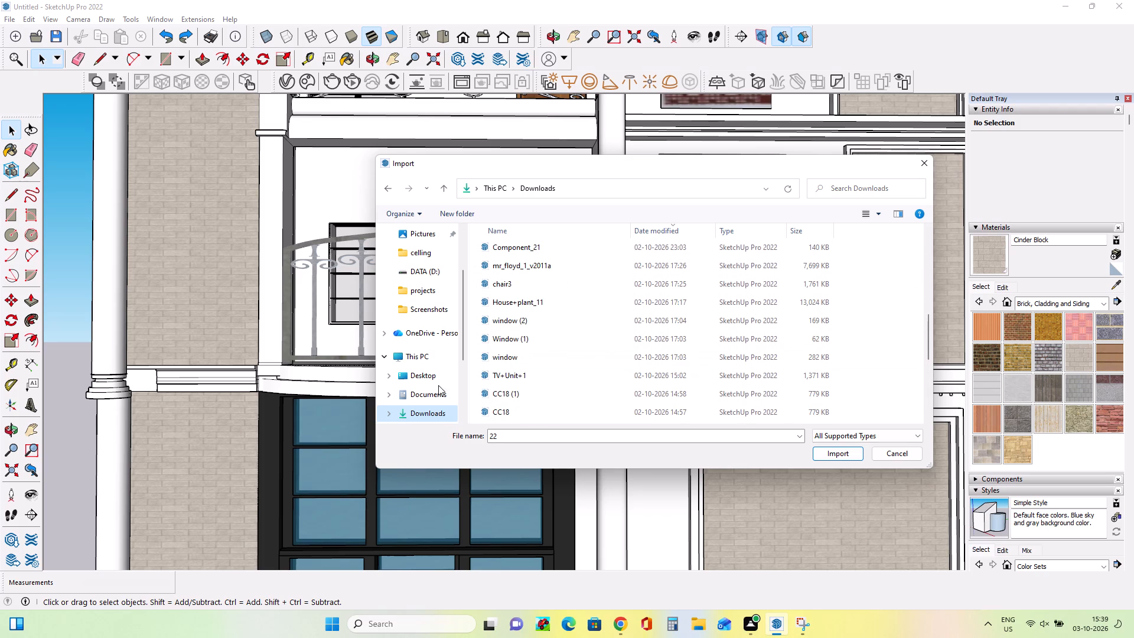
{"action": "scroll", "coordinate": [438, 385], "scroll_direction": "down", "scroll_amount": 6}
{"action": "scroll", "coordinate": [438, 385], "scroll_direction": "up", "scroll_amount": 11}
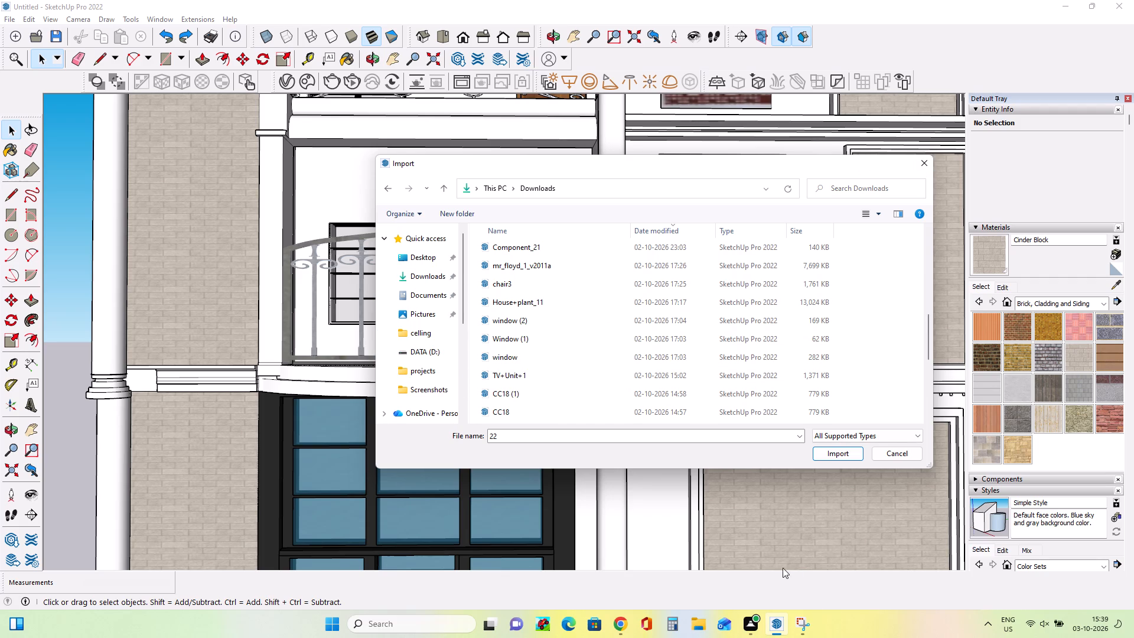
{"action": "left_click", "coordinate": [917, 161]}
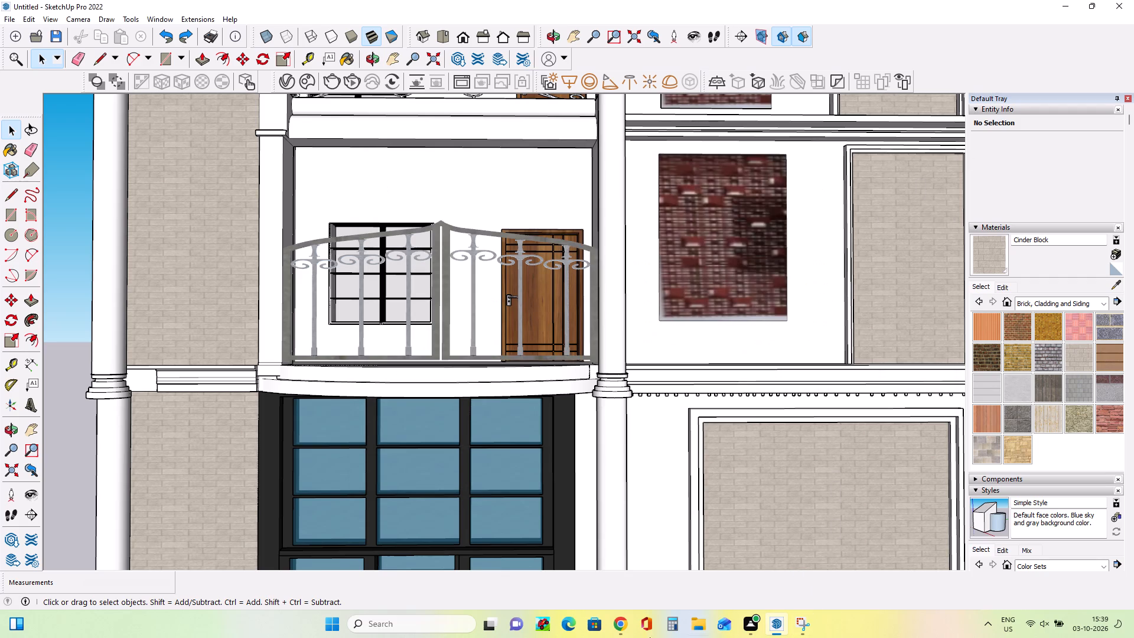
Check in Snipping Tool's save dialog which folder holds snips 11 and 22, cancel without saving, and minimize Snipping Tool.
{"action": "scroll", "coordinate": [693, 364], "scroll_direction": "down", "scroll_amount": 8}
{"action": "scroll", "coordinate": [630, 210], "scroll_direction": "down", "scroll_amount": 3}
{"action": "scroll", "coordinate": [696, 304], "scroll_direction": "down", "scroll_amount": 13}
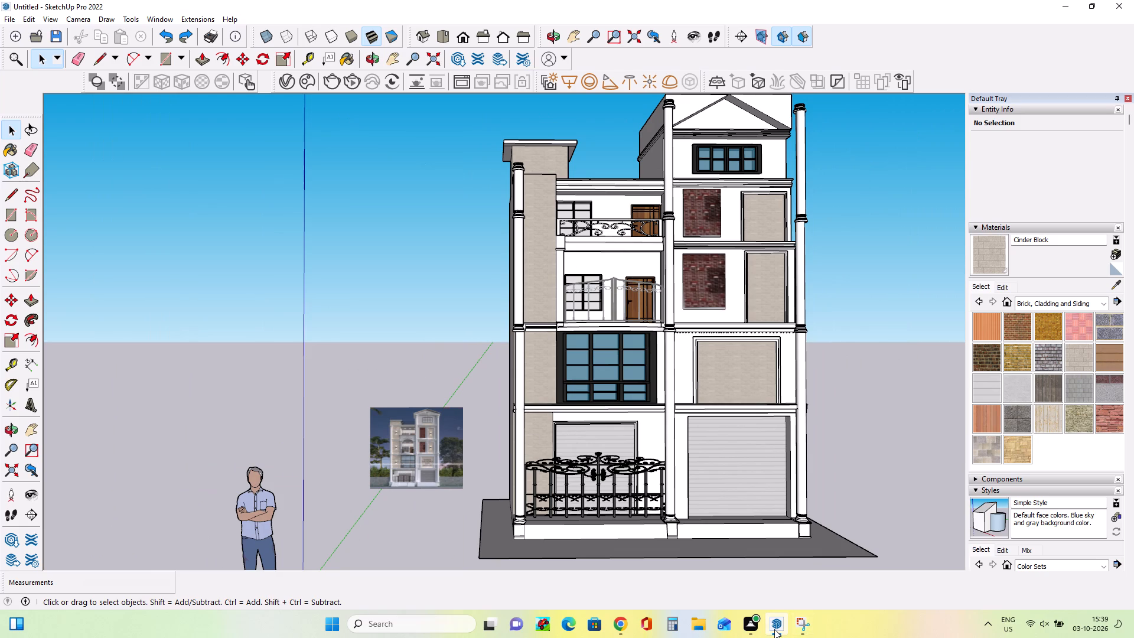
{"action": "left_click", "coordinate": [804, 619]}
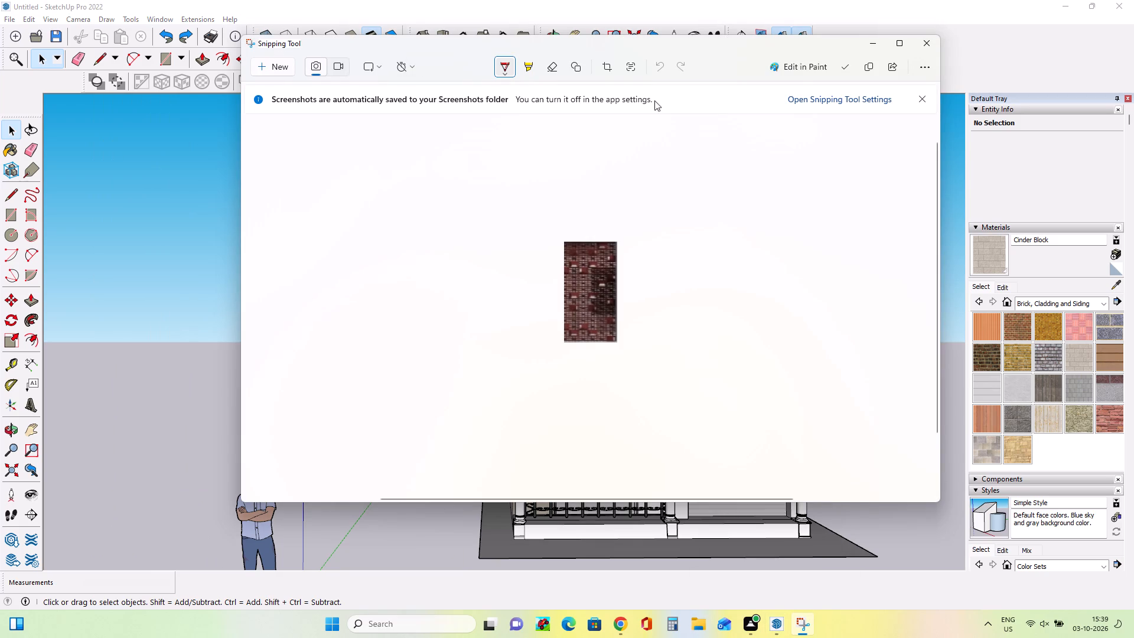
{"action": "scroll", "coordinate": [613, 300], "scroll_direction": "up", "scroll_amount": 5}
{"action": "scroll", "coordinate": [612, 301], "scroll_direction": "down", "scroll_amount": 1}
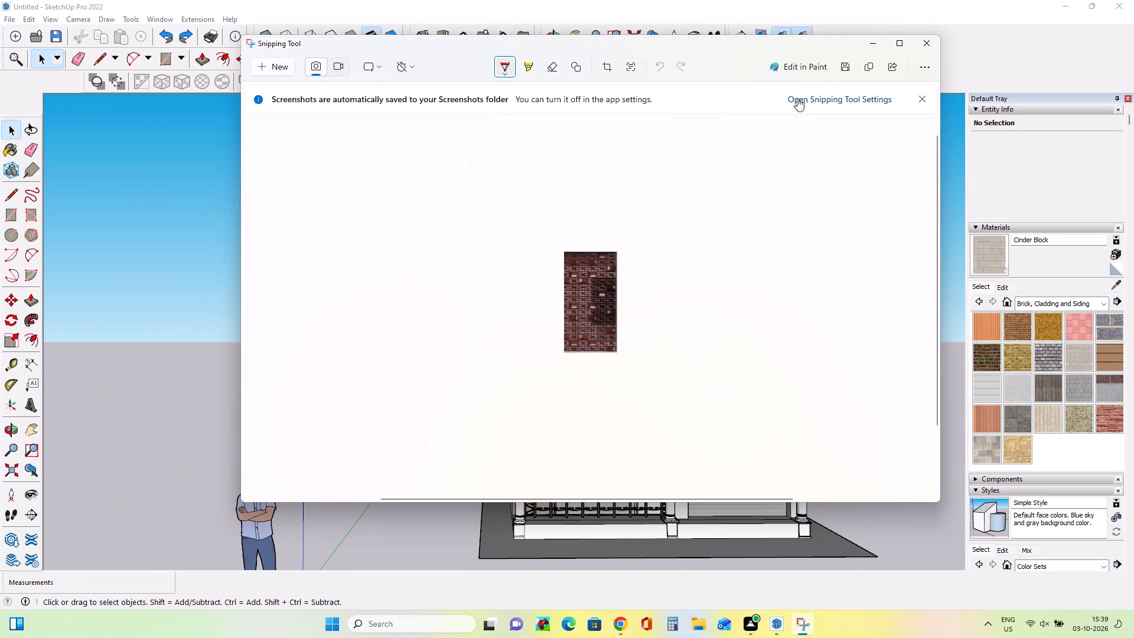
{"action": "left_click", "coordinate": [850, 71]}
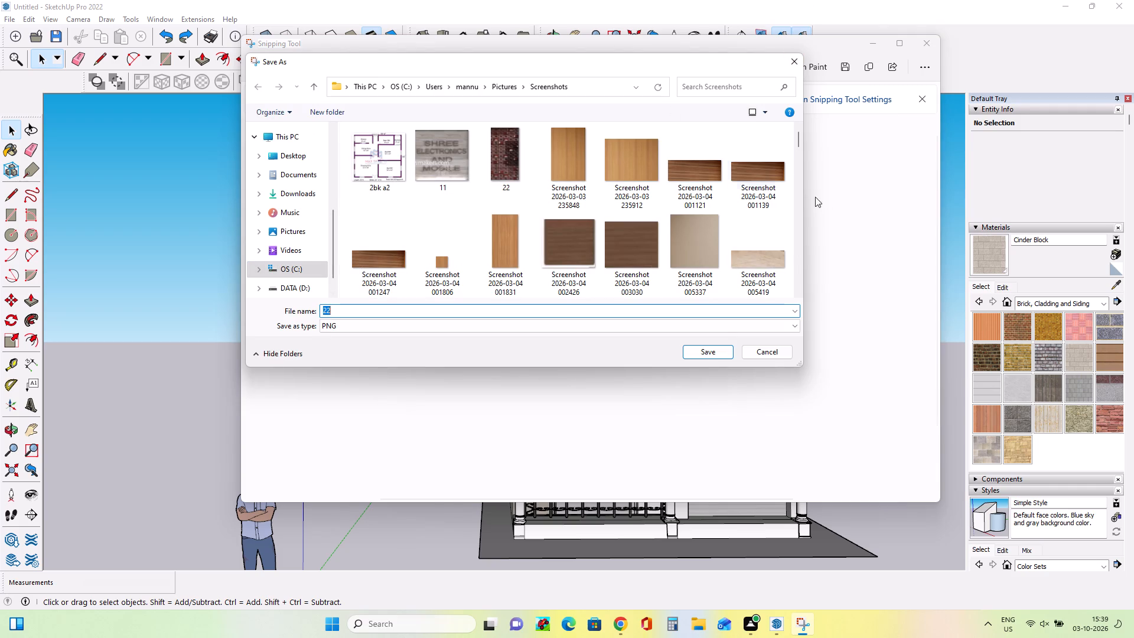
{"action": "left_click", "coordinate": [830, 166]}
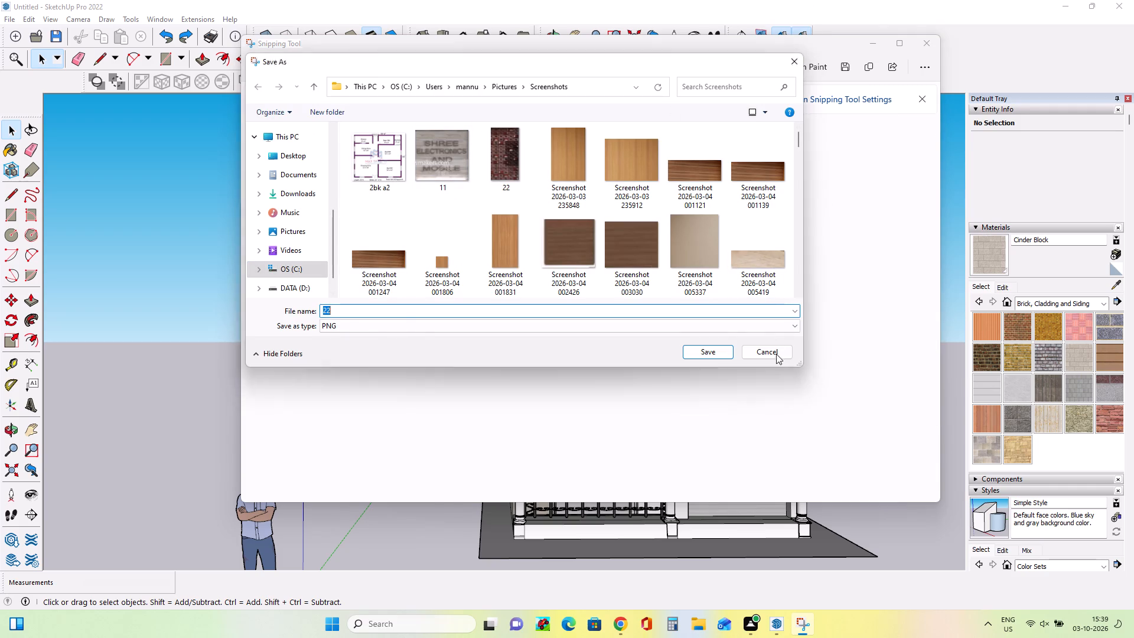
{"action": "left_click", "coordinate": [779, 350]}
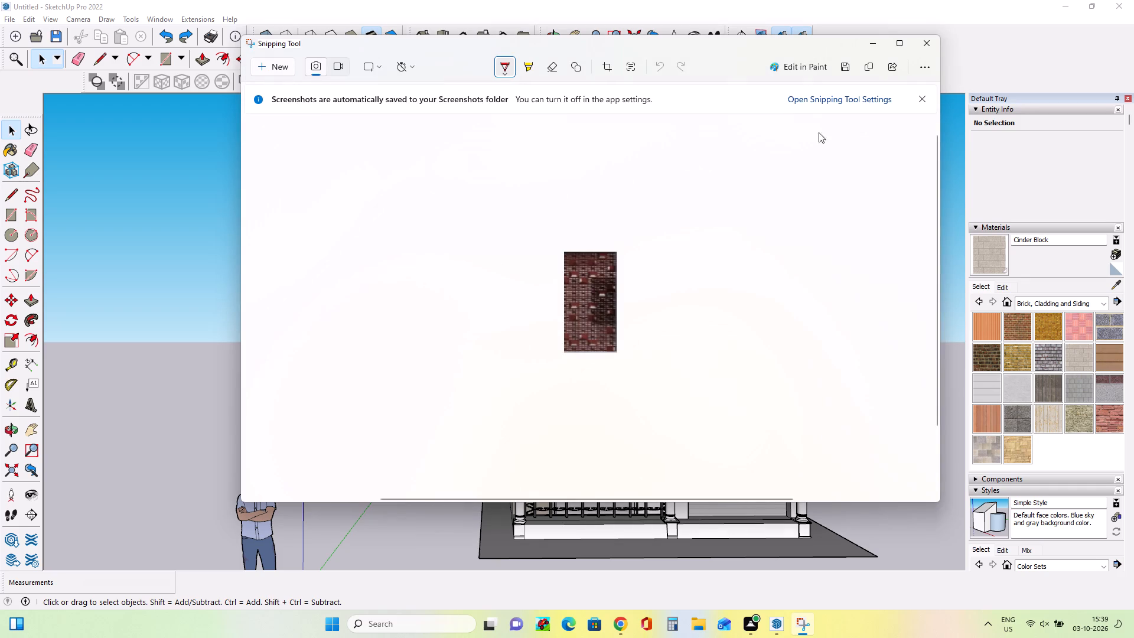
{"action": "left_click", "coordinate": [877, 44]}
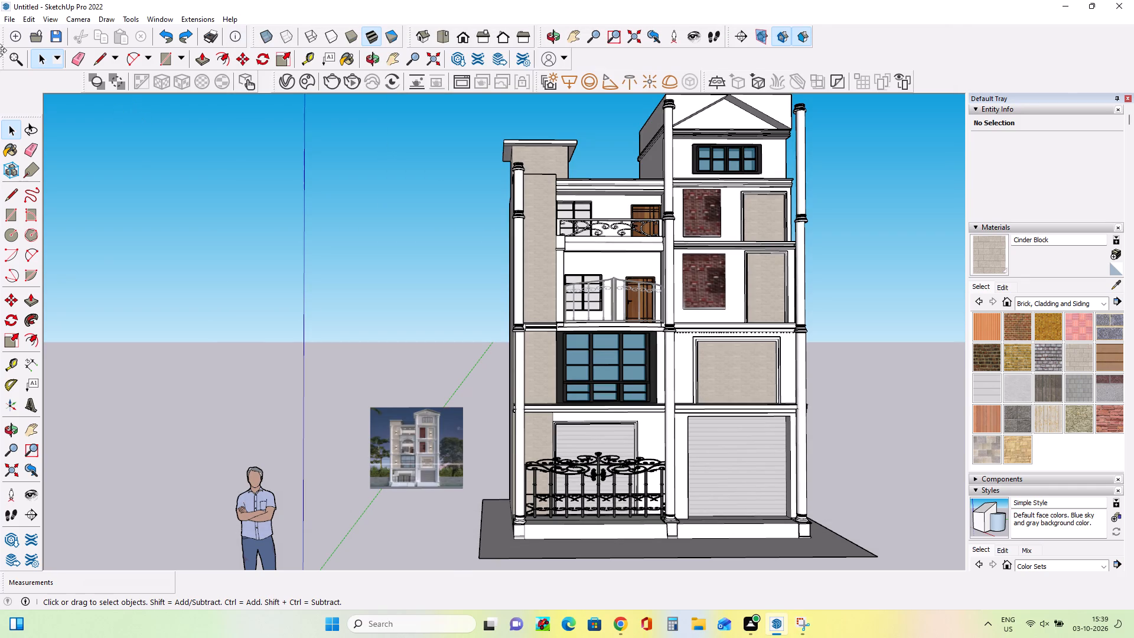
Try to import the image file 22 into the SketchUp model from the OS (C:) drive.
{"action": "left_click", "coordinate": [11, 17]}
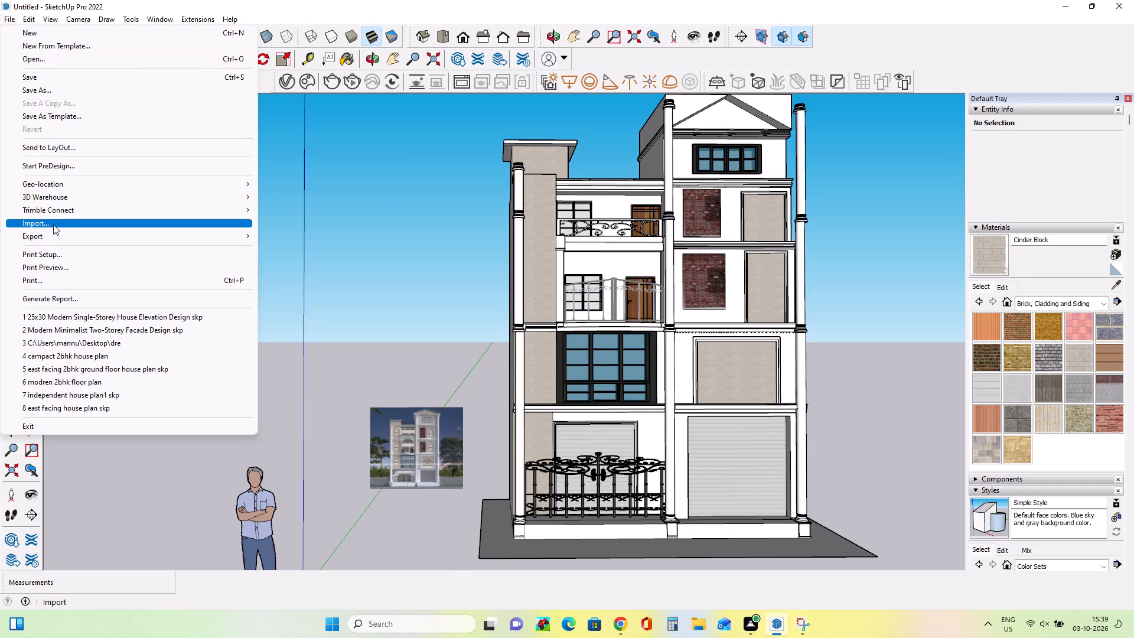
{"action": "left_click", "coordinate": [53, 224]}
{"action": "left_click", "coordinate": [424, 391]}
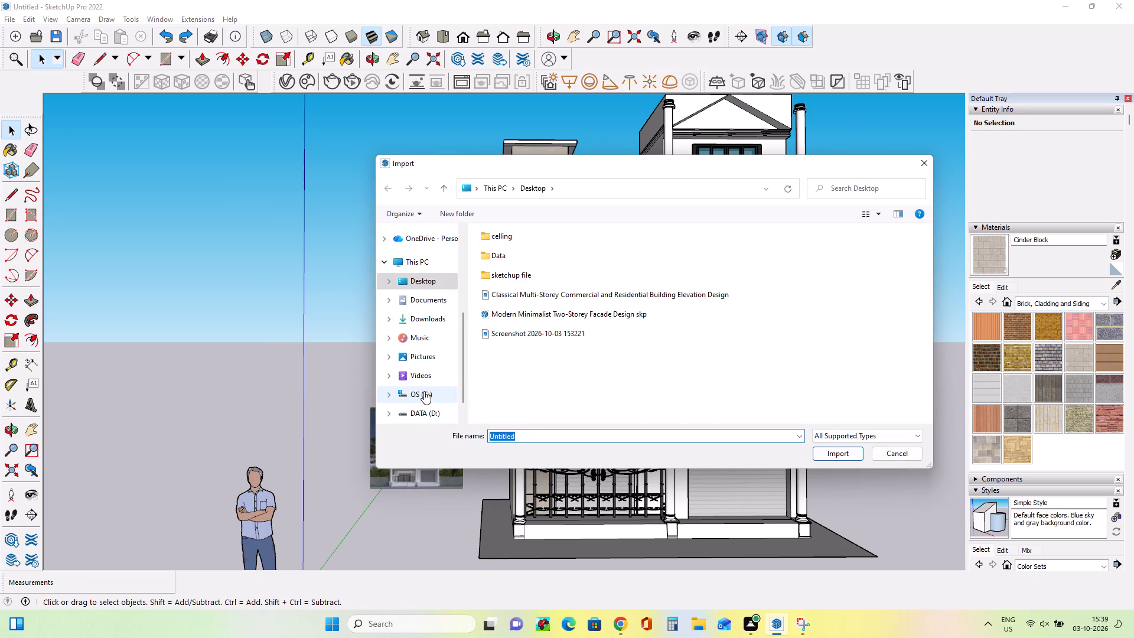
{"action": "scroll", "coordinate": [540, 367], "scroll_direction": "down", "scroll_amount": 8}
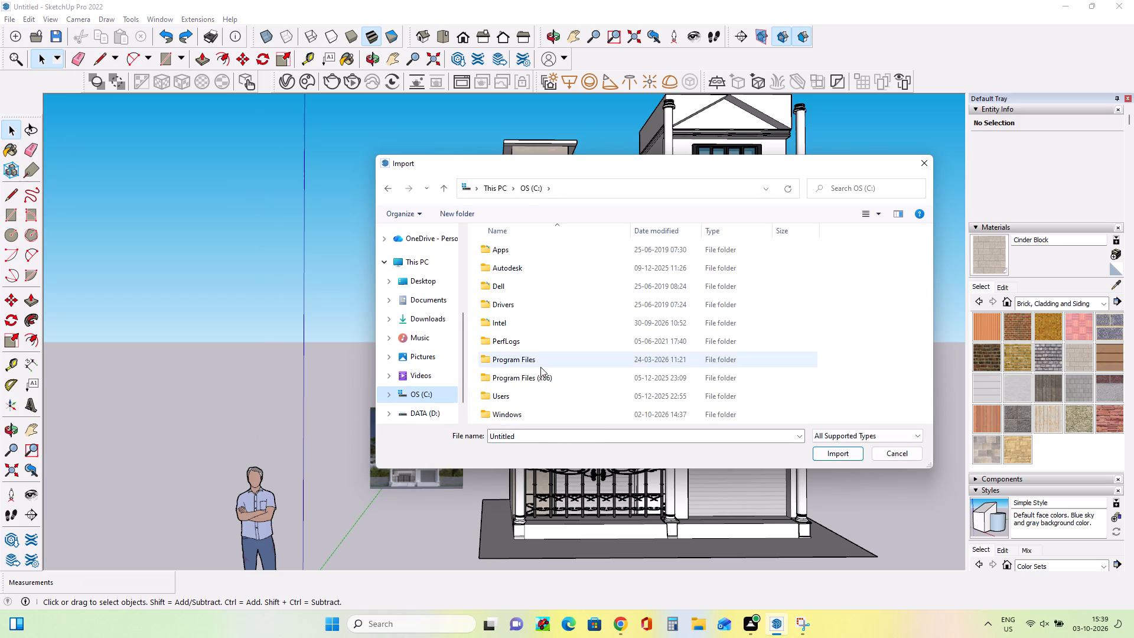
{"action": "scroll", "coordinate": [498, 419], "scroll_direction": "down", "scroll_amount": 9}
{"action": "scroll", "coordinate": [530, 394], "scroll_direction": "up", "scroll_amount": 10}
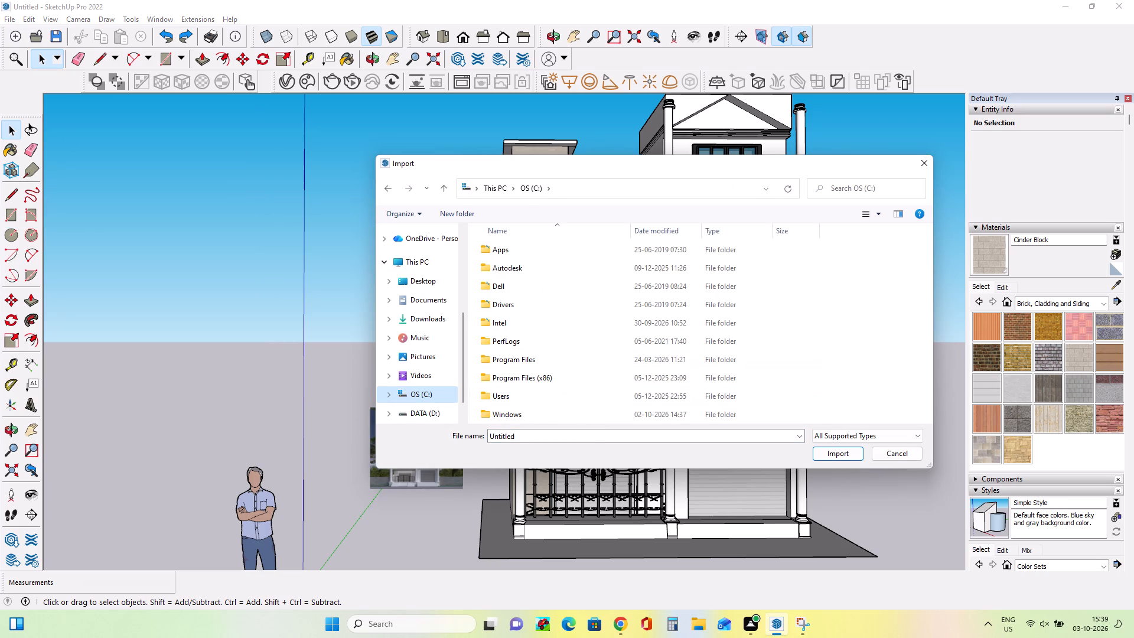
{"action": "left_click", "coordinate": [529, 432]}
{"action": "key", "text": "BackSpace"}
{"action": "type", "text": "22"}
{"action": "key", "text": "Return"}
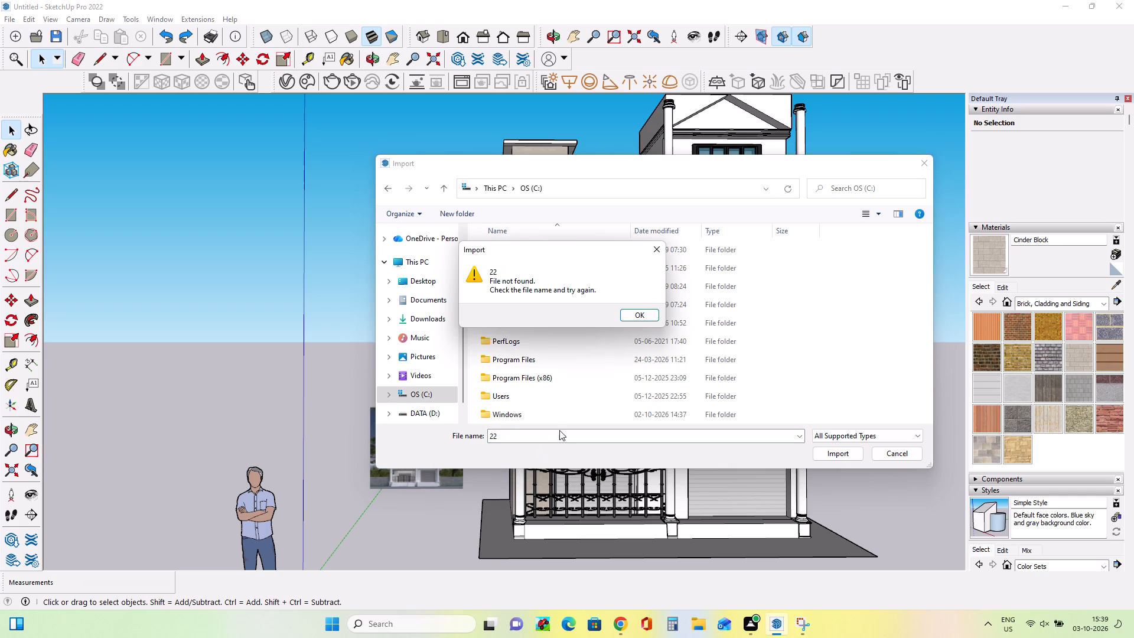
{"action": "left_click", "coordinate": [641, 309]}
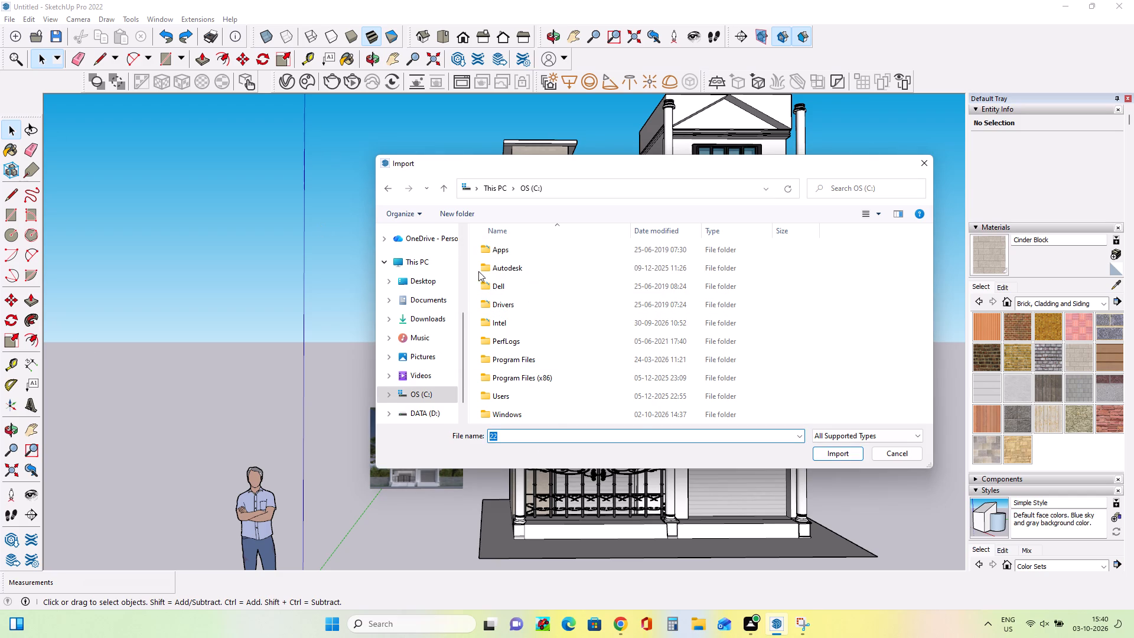
Open the Program Files folder on the OS (C:) drive to look for the image file 22.
{"action": "scroll", "coordinate": [586, 356], "scroll_direction": "down", "scroll_amount": 4}
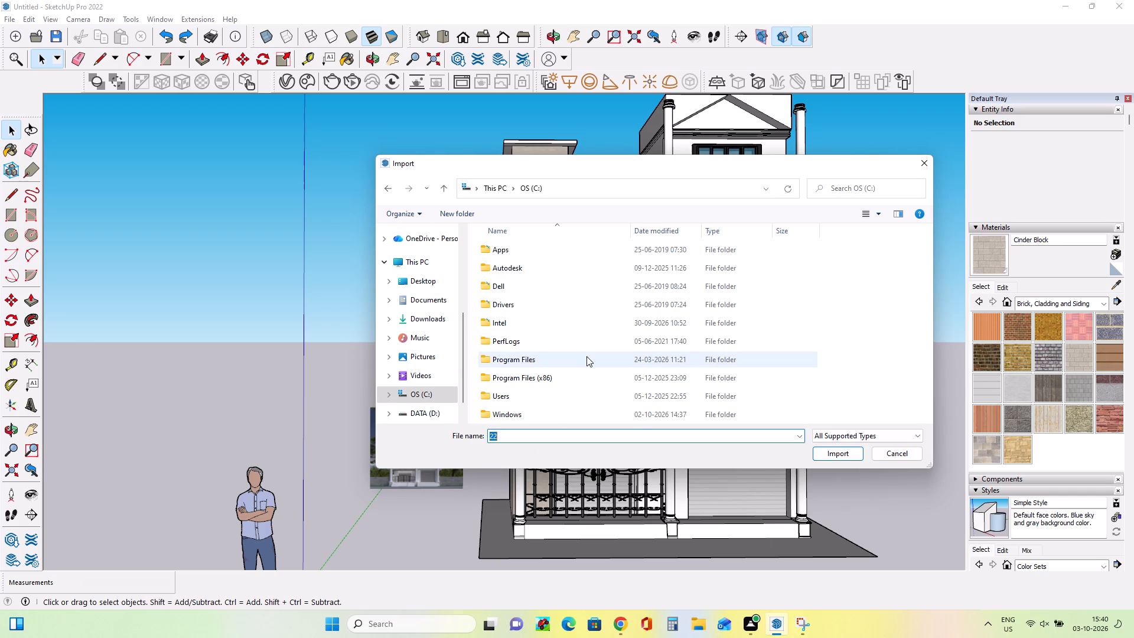
{"action": "scroll", "coordinate": [586, 356], "scroll_direction": "up", "scroll_amount": 8}
{"action": "double_click", "coordinate": [581, 361]}
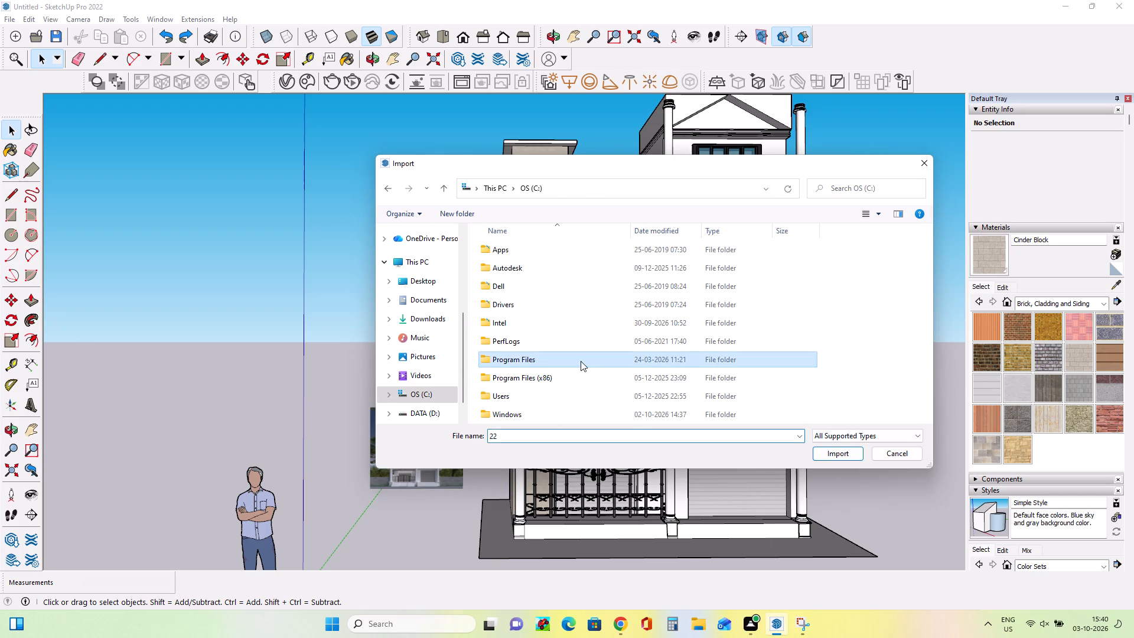
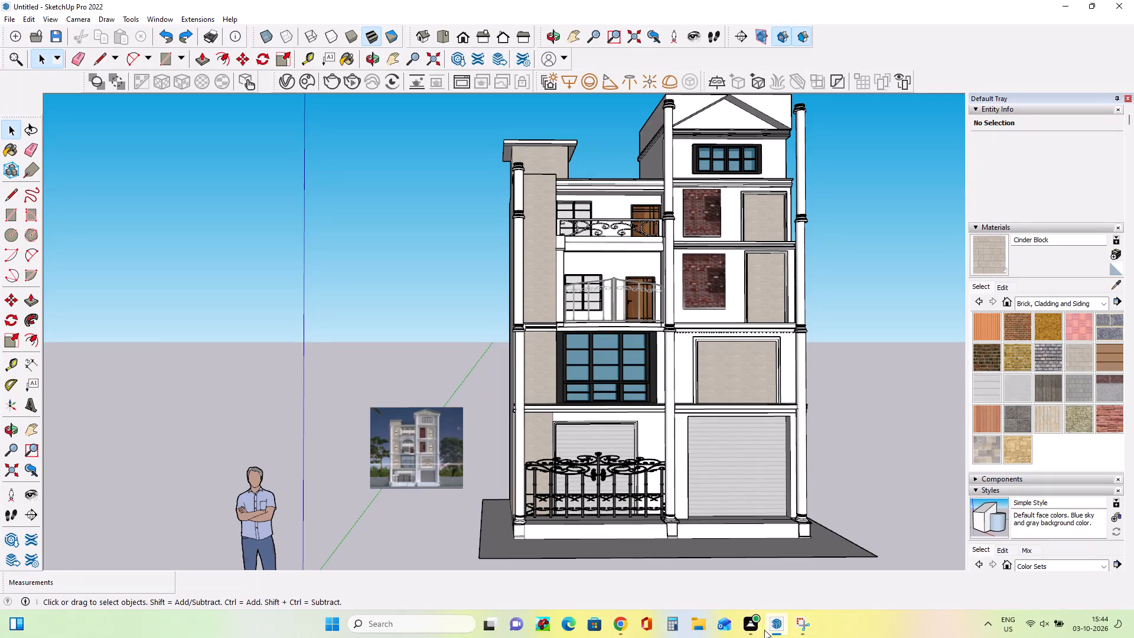
Switch to Snipping Tool, save the red patterned panel snip as PNG 22 on the Desktop, and minimize the window.
{"action": "left_click", "coordinate": [795, 628]}
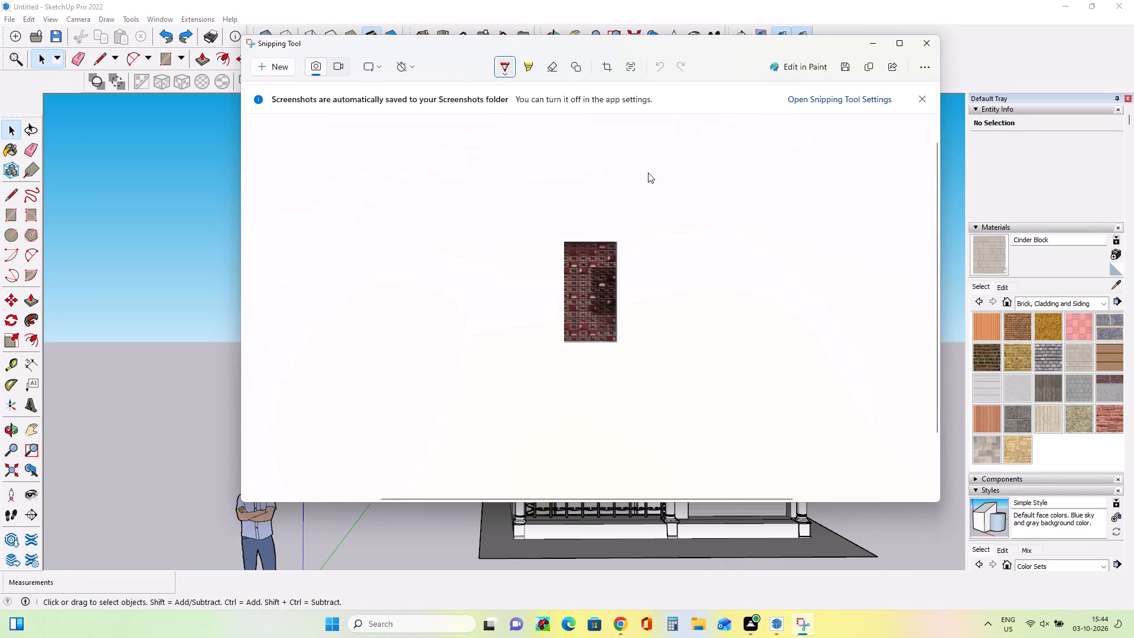
{"action": "left_click", "coordinate": [850, 71]}
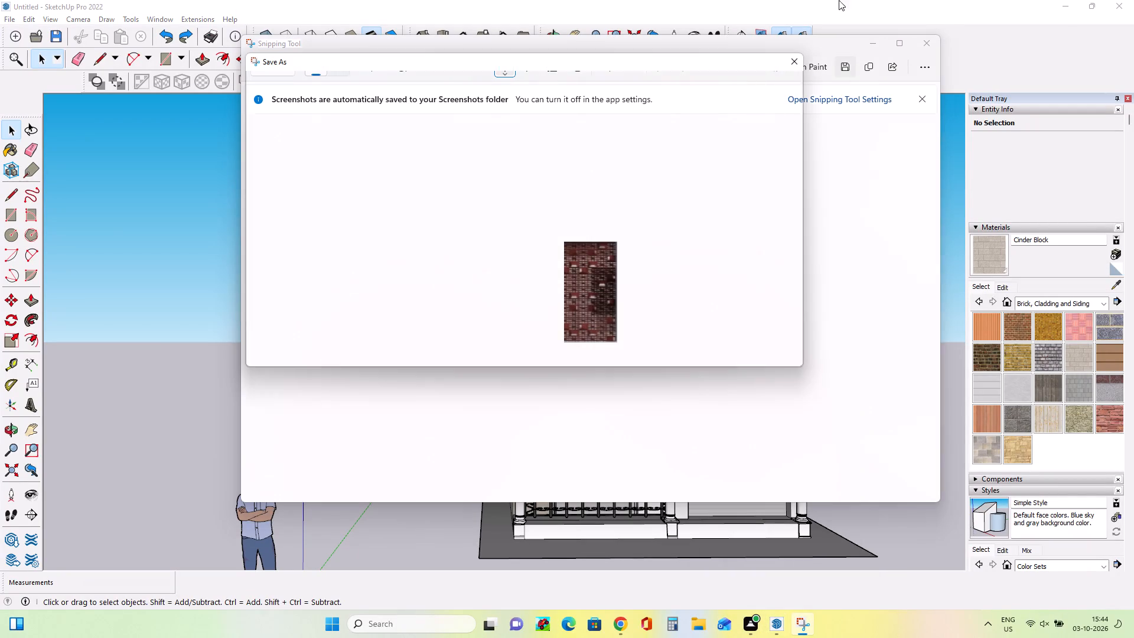
{"action": "left_click", "coordinate": [299, 157]}
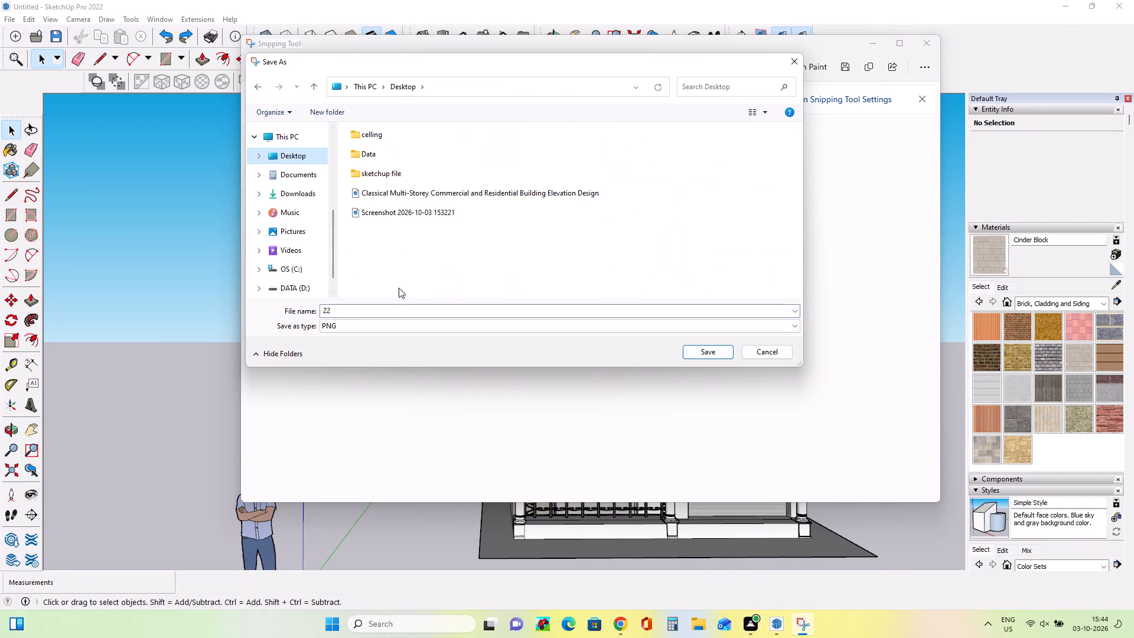
{"action": "left_click", "coordinate": [719, 355]}
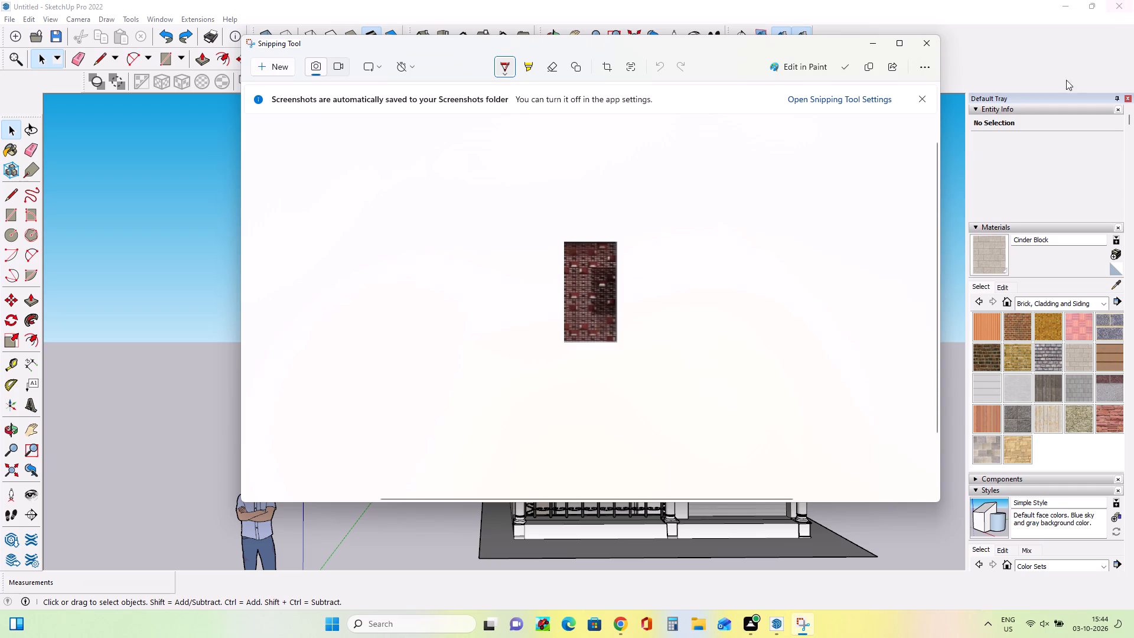
{"action": "left_click", "coordinate": [867, 48]}
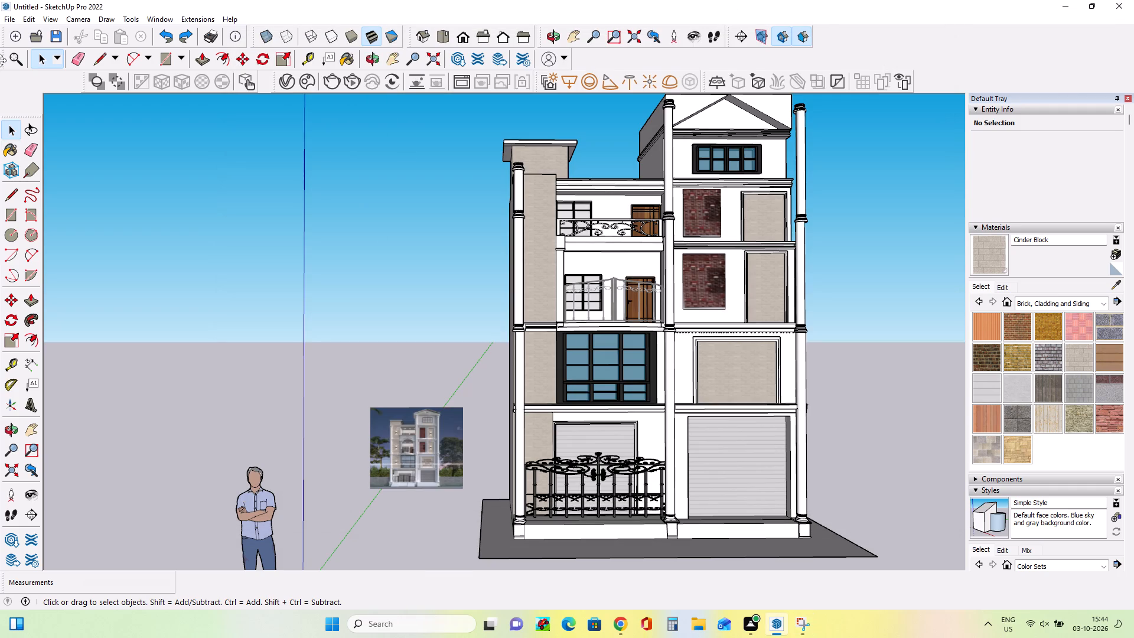
Import image 22 from the Desktop into the SketchUp model, placing it from the lower red panel's bottom corner across the panel's width.
{"action": "left_click", "coordinate": [7, 17]}
{"action": "left_click", "coordinate": [62, 223]}
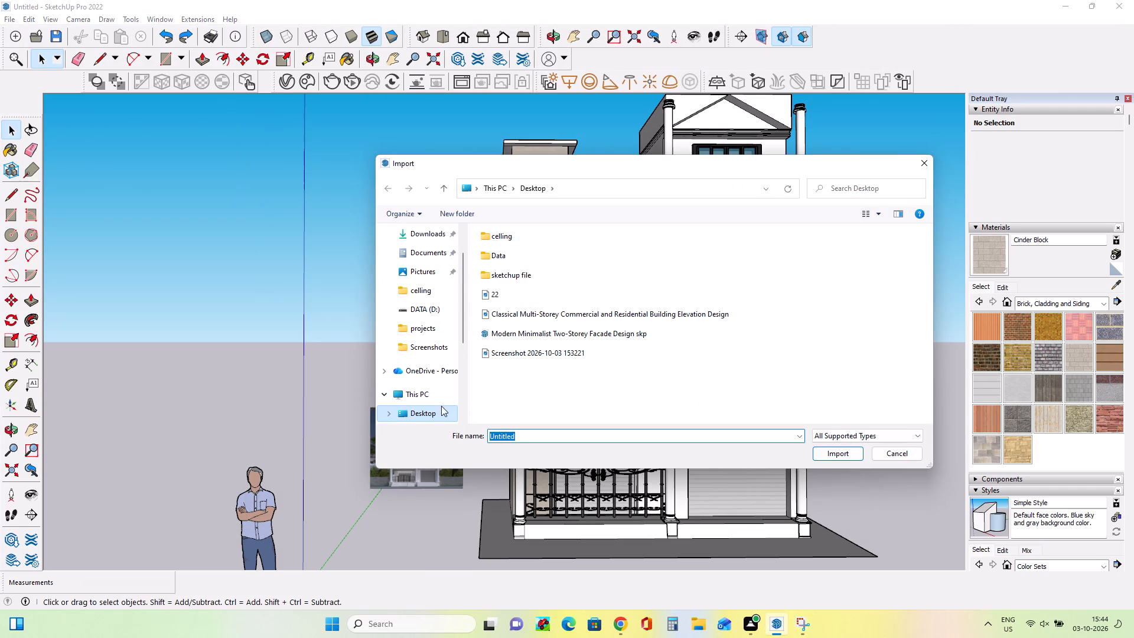
{"action": "left_click", "coordinate": [442, 413]}
{"action": "left_click", "coordinate": [501, 297]}
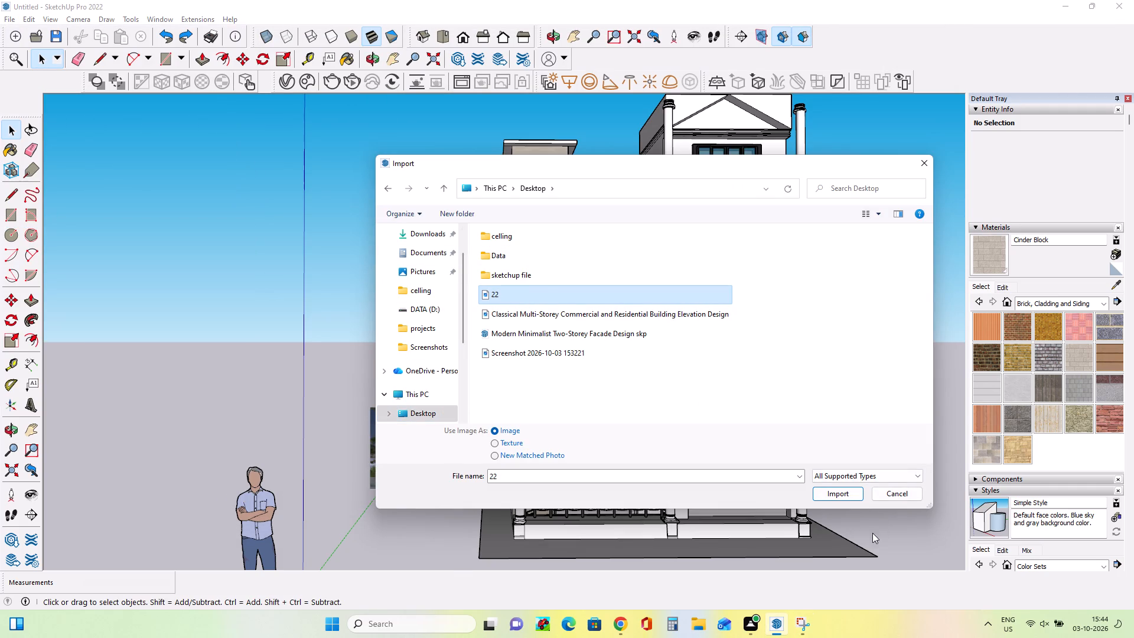
{"action": "left_click", "coordinate": [840, 499]}
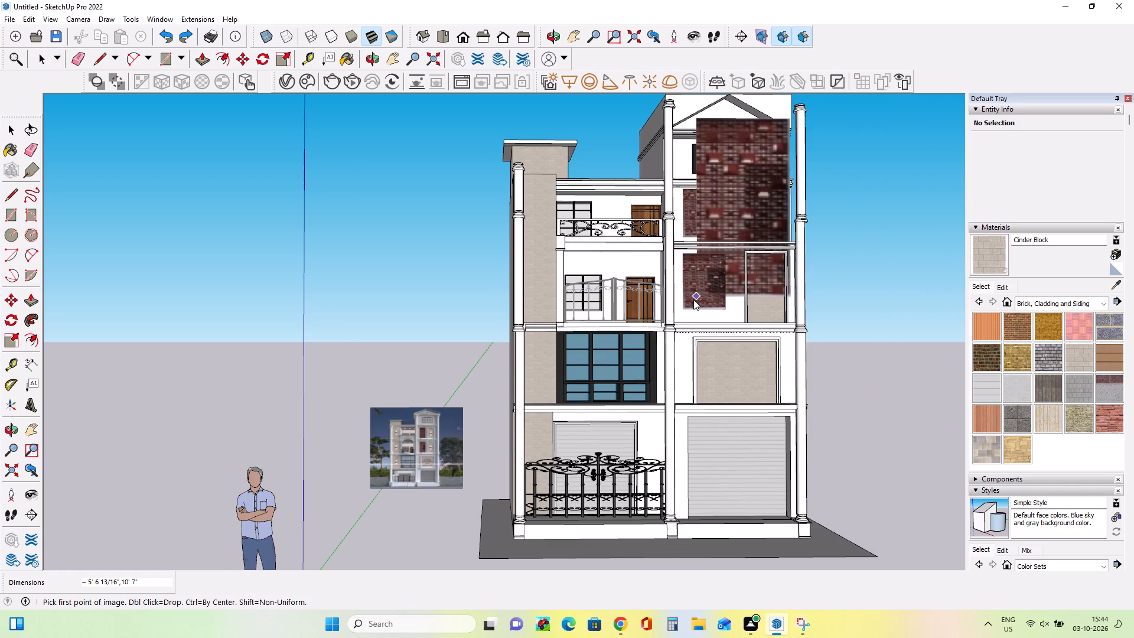
{"action": "left_click", "coordinate": [687, 308]}
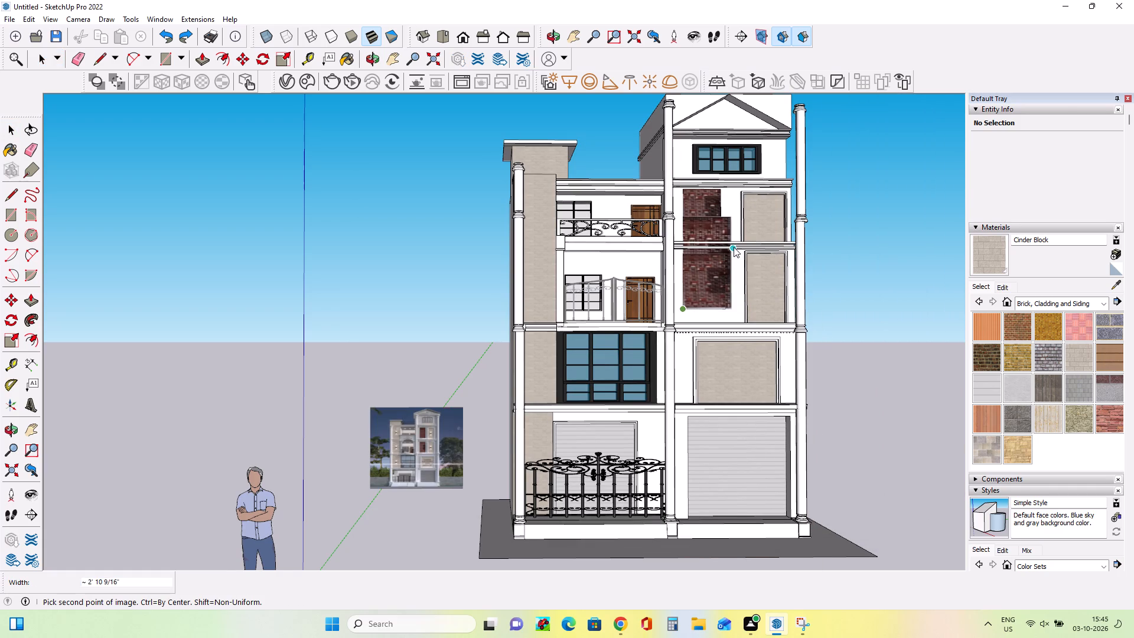
{"action": "left_click", "coordinate": [724, 295]}
Scale the placed image 22 down in height so its top edge fits the lower red panel.
{"action": "middle_click_drag", "start_coordinate": [747, 291], "coordinate": [576, 329]}
{"action": "scroll", "coordinate": [745, 274], "scroll_direction": "up", "scroll_amount": 7}
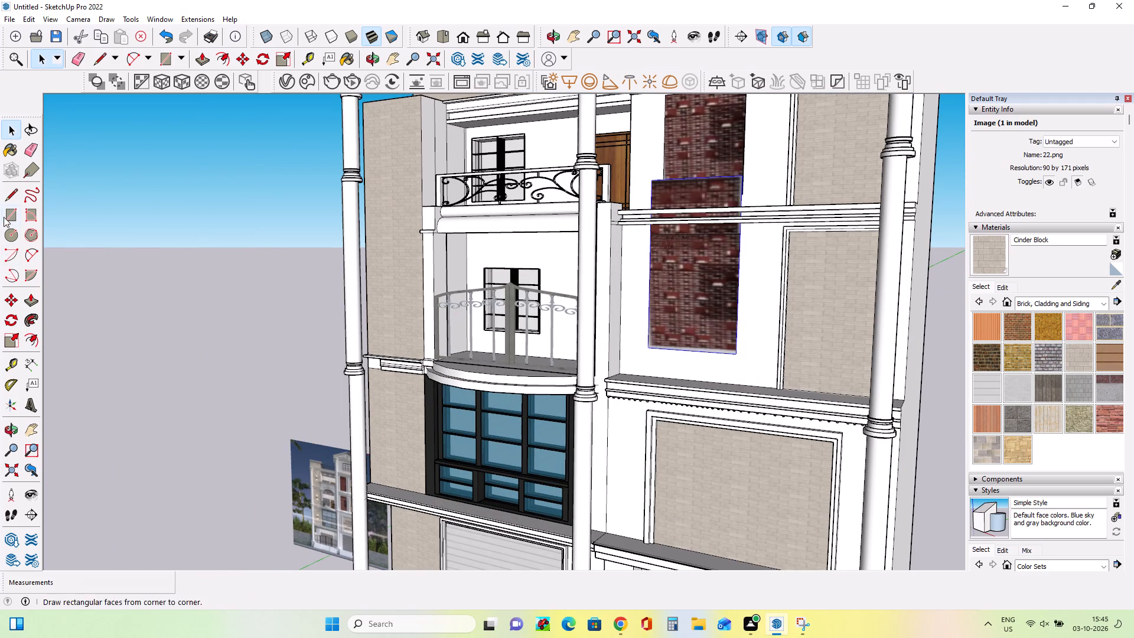
{"action": "left_click", "coordinate": [9, 343]}
{"action": "left_click", "coordinate": [691, 175]}
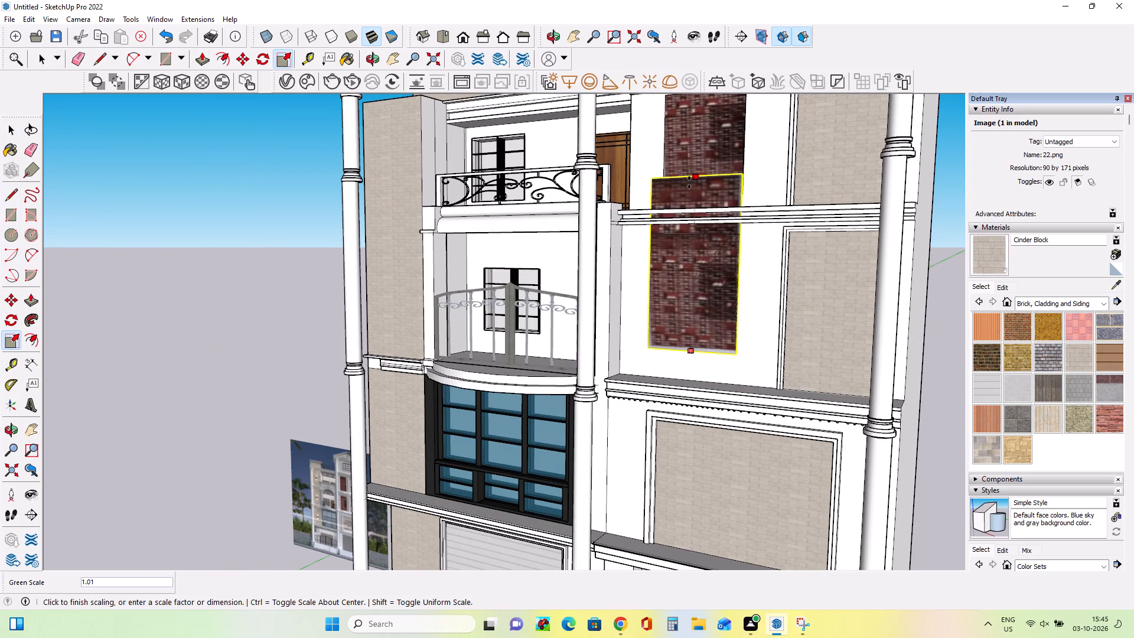
{"action": "left_click", "coordinate": [690, 242]}
Examine how the resized image fits the lower red panel and compare it with the upper panel, ending the Scale command.
{"action": "scroll", "coordinate": [703, 326], "scroll_direction": "up", "scroll_amount": 3}
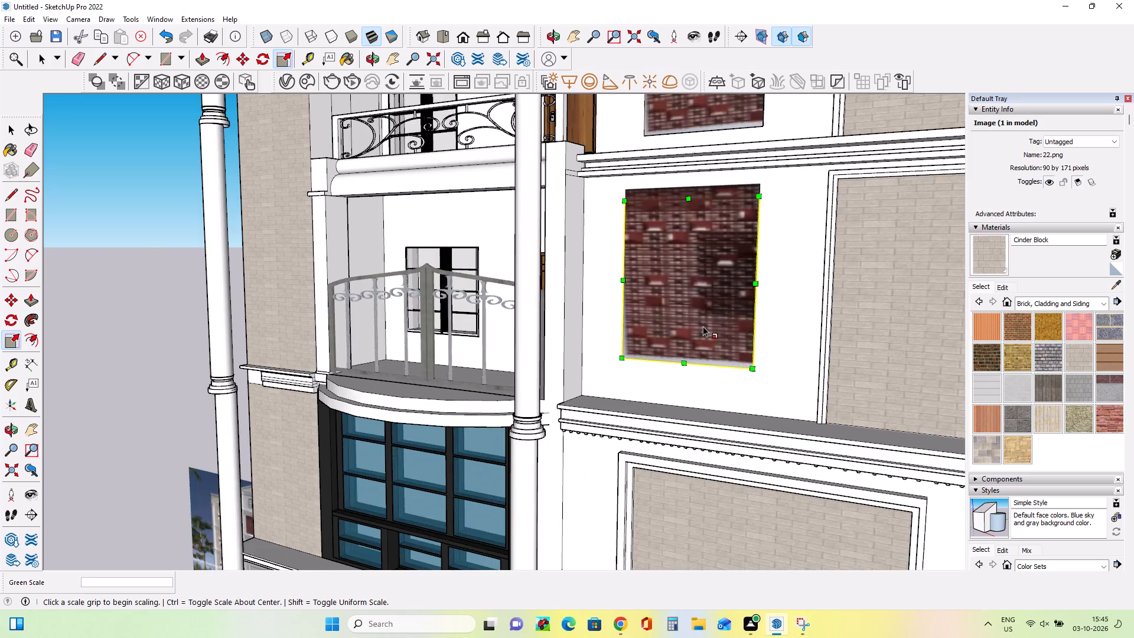
{"action": "scroll", "coordinate": [703, 326], "scroll_direction": "up", "scroll_amount": 5}
{"action": "middle_click_drag", "start_coordinate": [695, 368], "coordinate": [758, 431]}
{"action": "scroll", "coordinate": [627, 383], "scroll_direction": "up", "scroll_amount": 8}
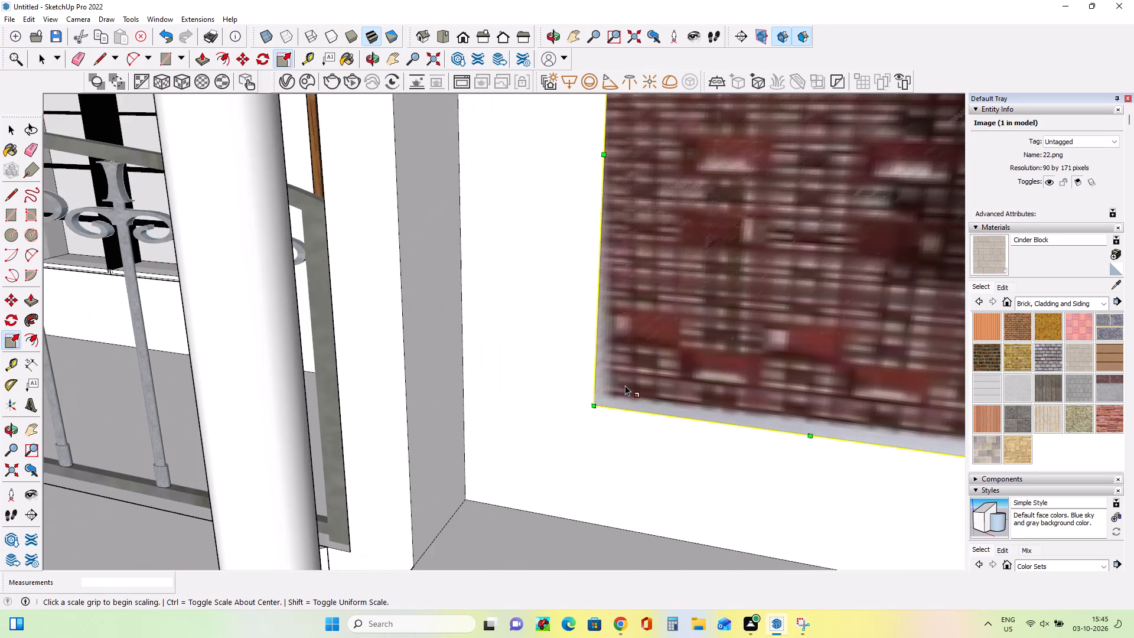
{"action": "scroll", "coordinate": [625, 385], "scroll_direction": "down", "scroll_amount": 17}
{"action": "middle_click_drag", "start_coordinate": [625, 388], "coordinate": [646, 359]}
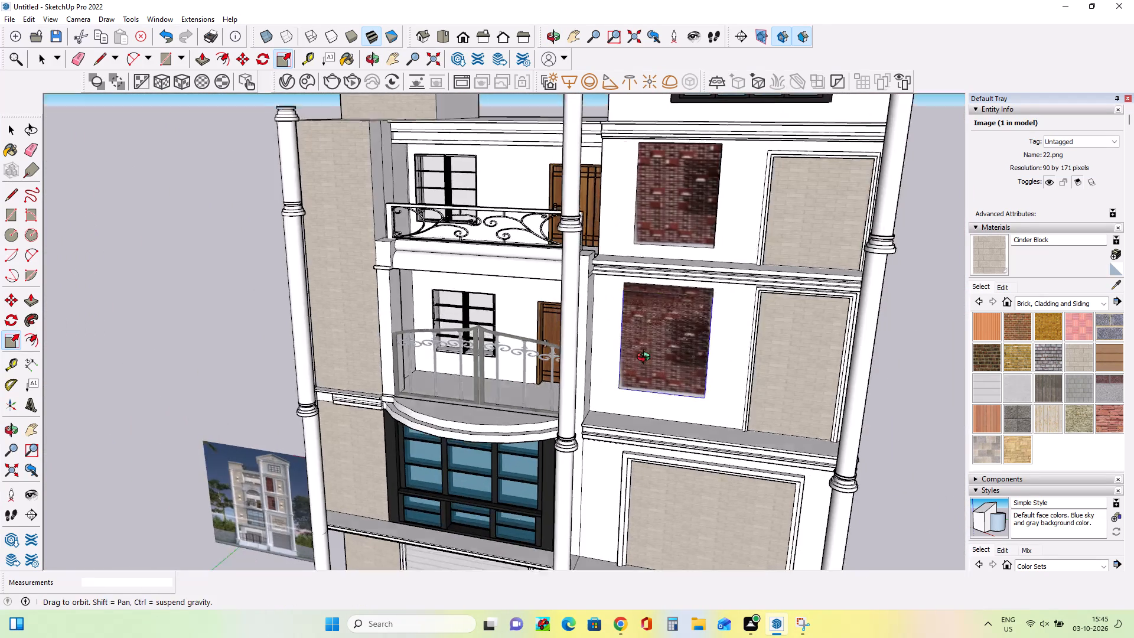
{"action": "middle_click_drag", "start_coordinate": [646, 359], "coordinate": [665, 325]}
{"action": "scroll", "coordinate": [653, 308], "scroll_direction": "up", "scroll_amount": 3}
{"action": "scroll", "coordinate": [653, 308], "scroll_direction": "down", "scroll_amount": 4}
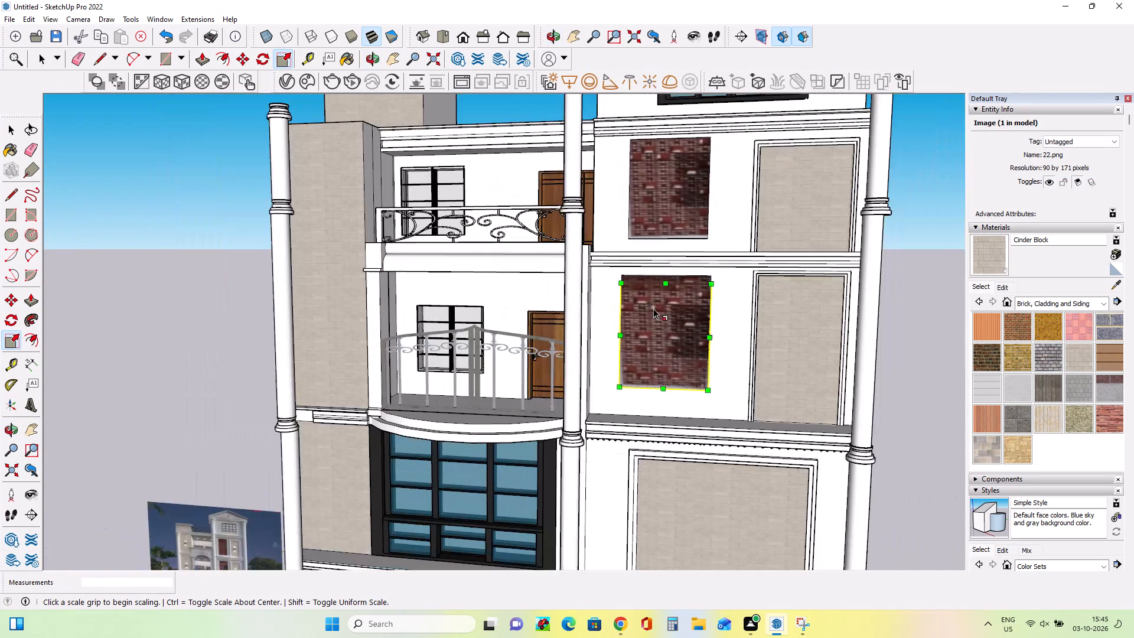
{"action": "scroll", "coordinate": [653, 308], "scroll_direction": "down", "scroll_amount": 7}
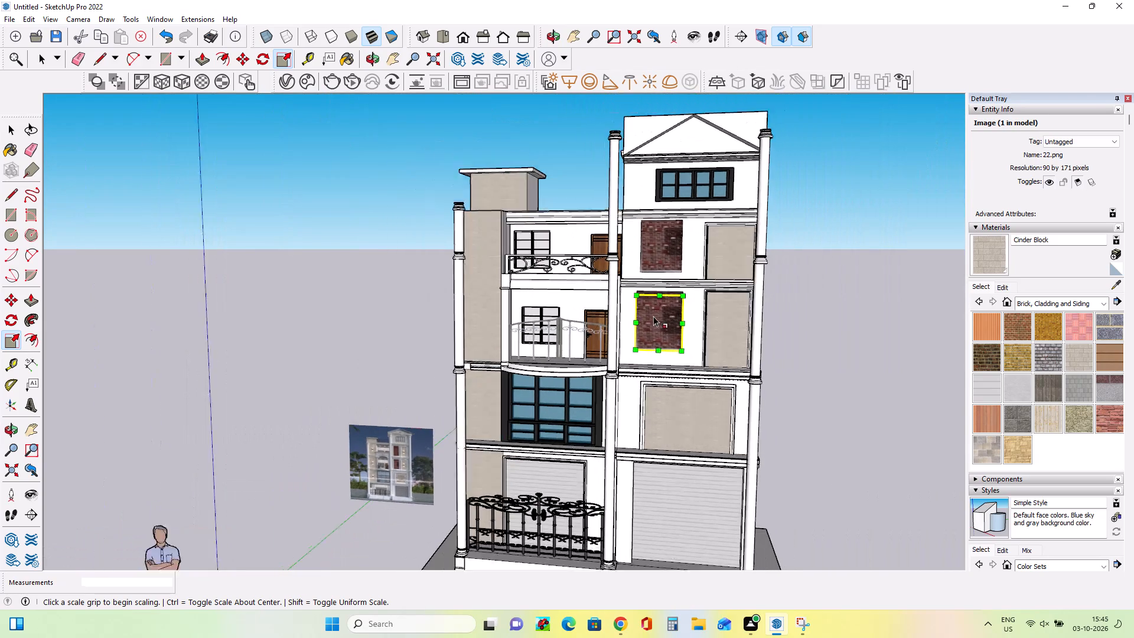
{"action": "scroll", "coordinate": [647, 334], "scroll_direction": "up", "scroll_amount": 3}
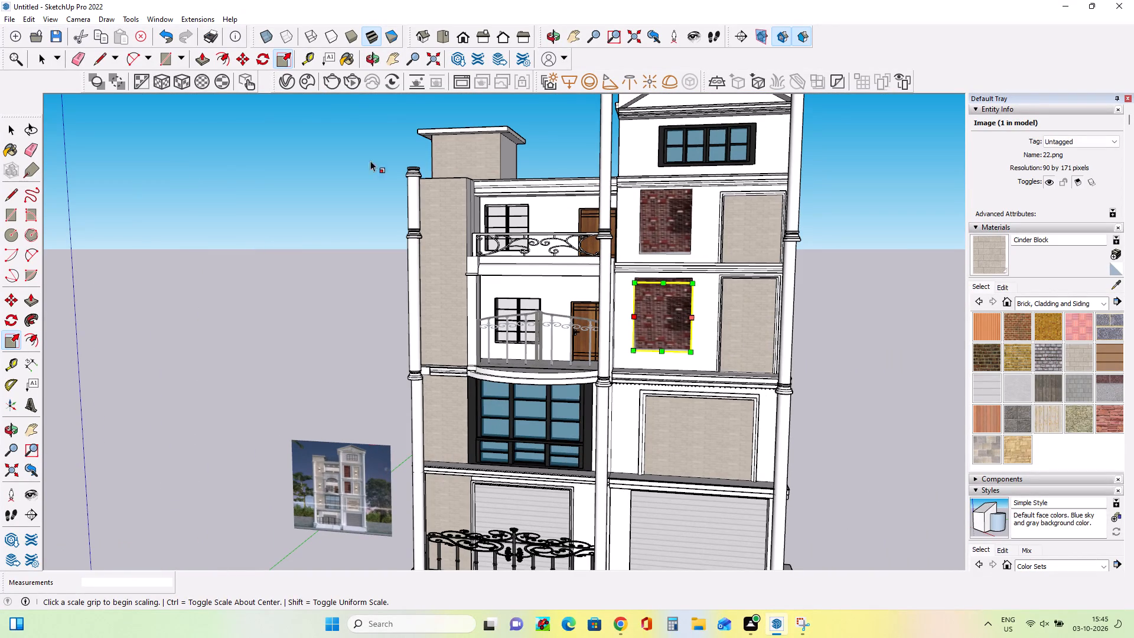
{"action": "left_click", "coordinate": [12, 132]}
{"action": "left_click", "coordinate": [266, 279]}
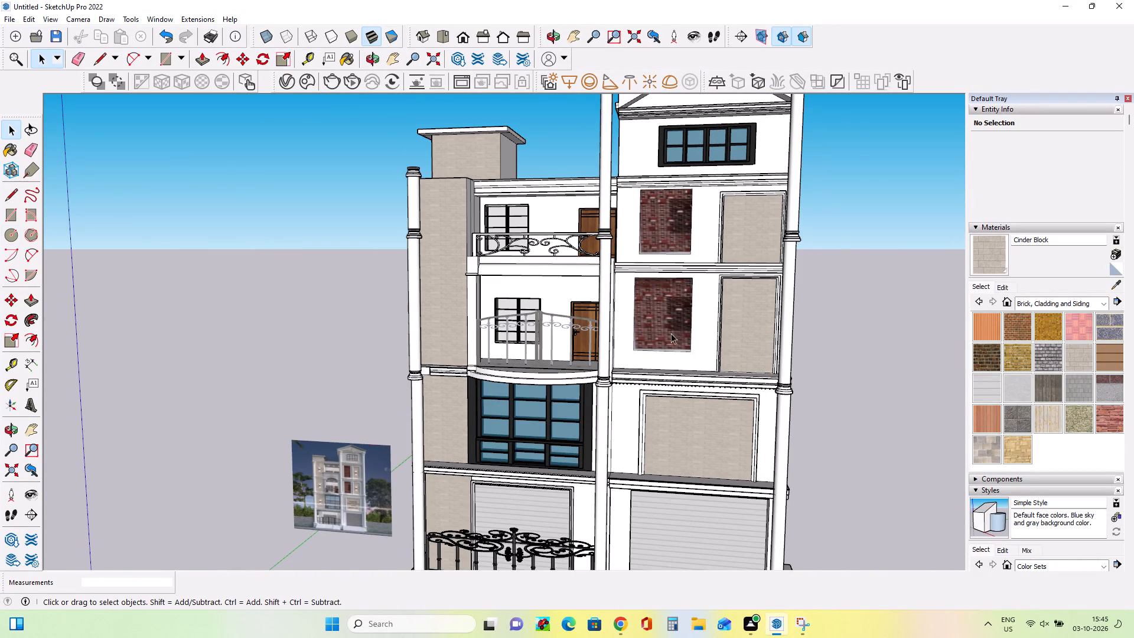
{"action": "scroll", "coordinate": [671, 333], "scroll_direction": "up", "scroll_amount": 5}
{"action": "scroll", "coordinate": [671, 333], "scroll_direction": "down", "scroll_amount": 12}
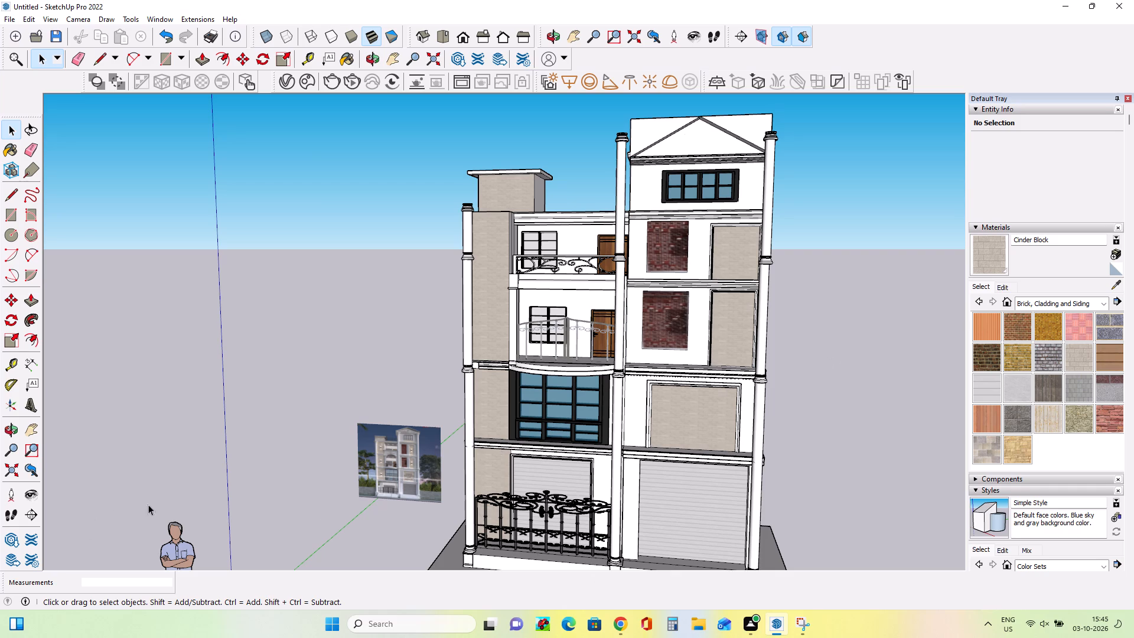
Capture a rectangular snip of the SHREE ELECTRONICS AND MOBILE sign in the reference image, using a freshly opened Snipping Tool.
{"action": "scroll", "coordinate": [387, 483], "scroll_direction": "up", "scroll_amount": 10}
{"action": "middle_click_drag", "start_coordinate": [409, 510], "coordinate": [475, 500]}
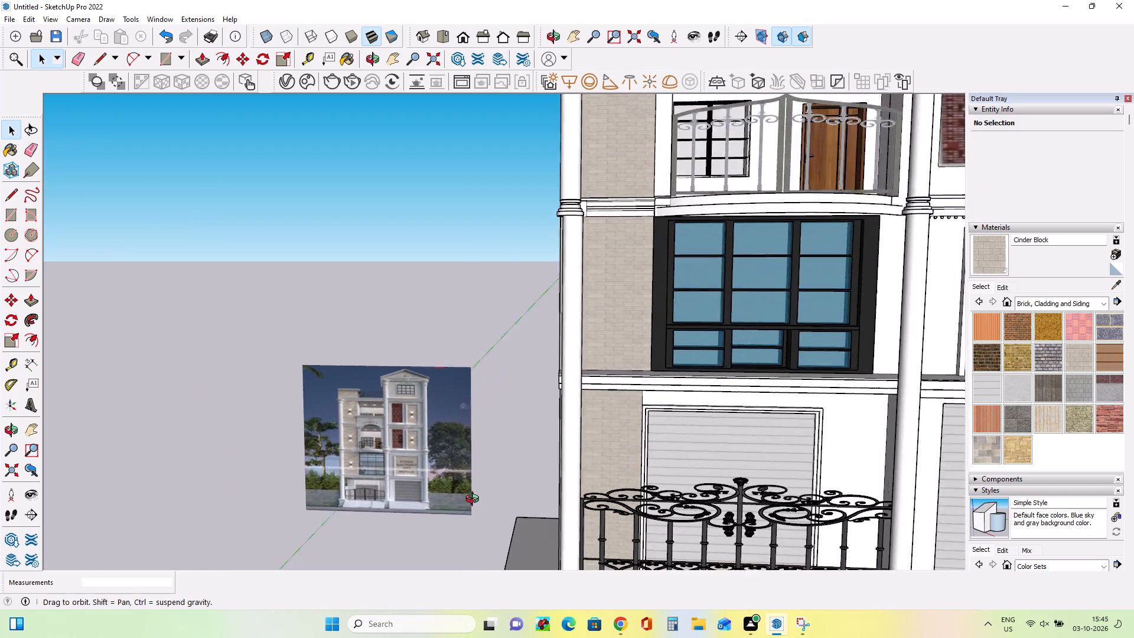
{"action": "middle_click_drag", "start_coordinate": [475, 500], "coordinate": [478, 499]}
{"action": "scroll", "coordinate": [346, 502], "scroll_direction": "up", "scroll_amount": 17}
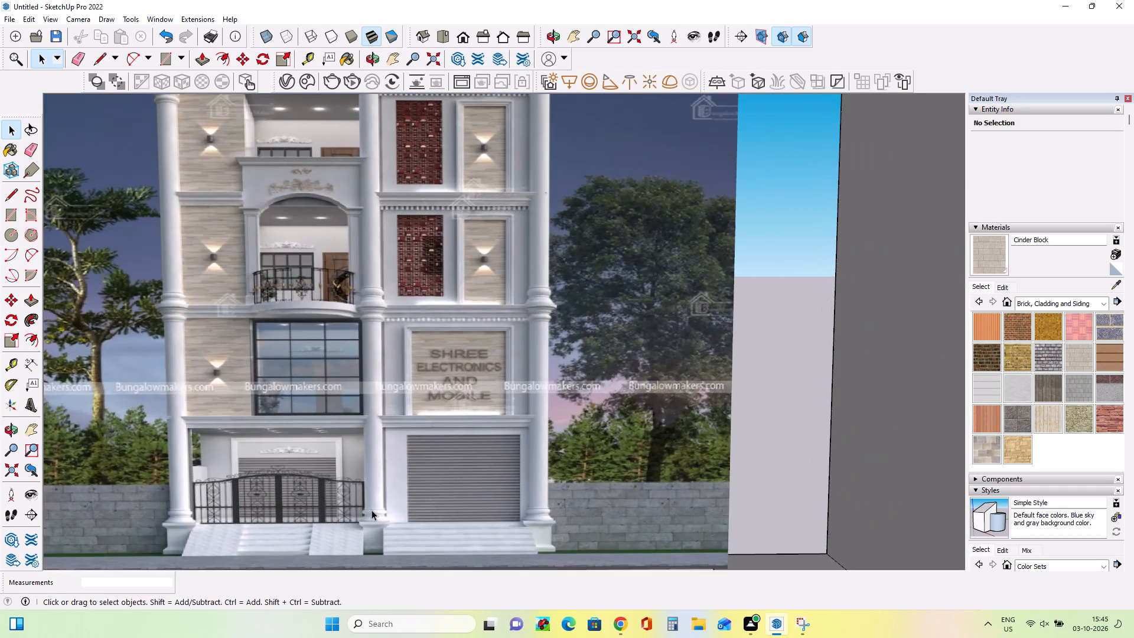
{"action": "scroll", "coordinate": [372, 510], "scroll_direction": "up", "scroll_amount": 2}
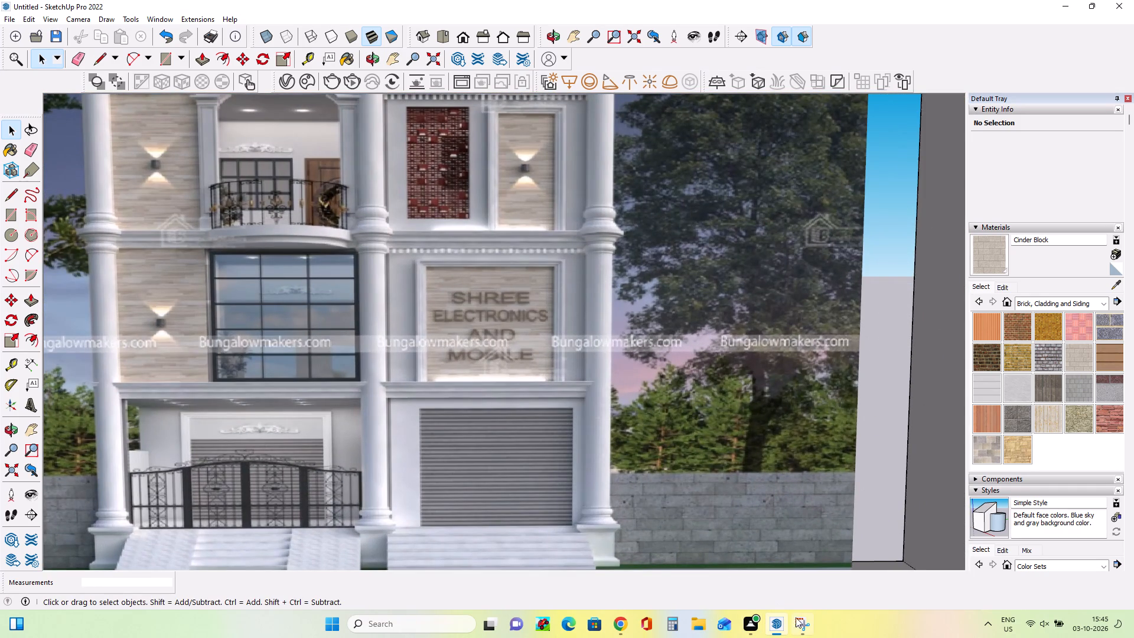
{"action": "left_click", "coordinate": [806, 629]}
{"action": "left_click", "coordinate": [920, 46]}
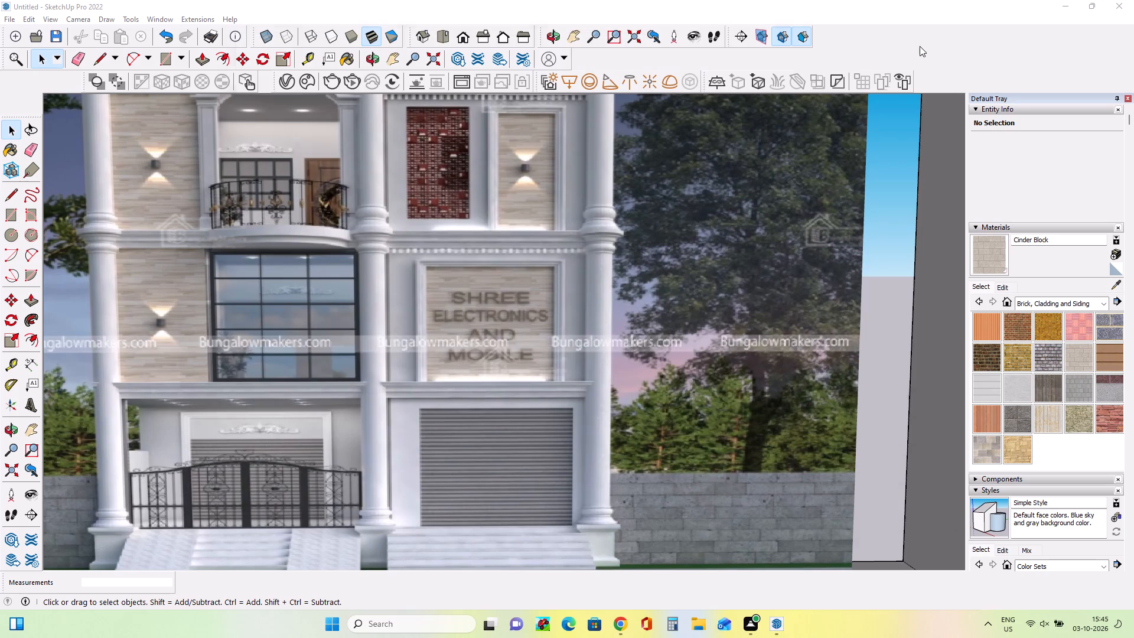
{"action": "left_click", "coordinate": [418, 620]}
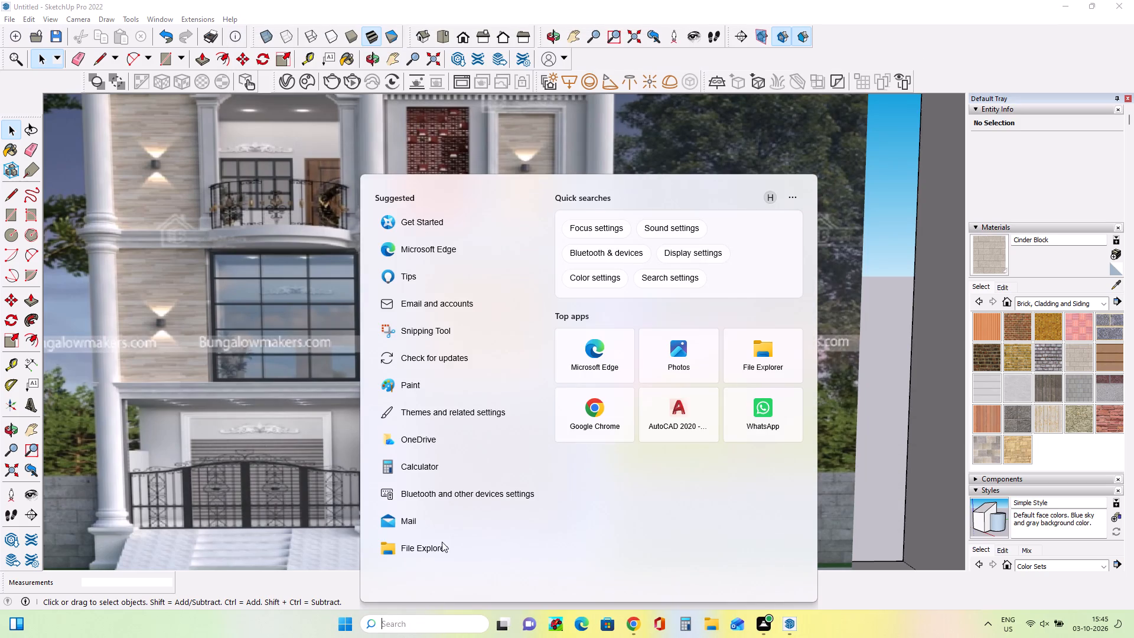
{"action": "left_click", "coordinate": [419, 330]}
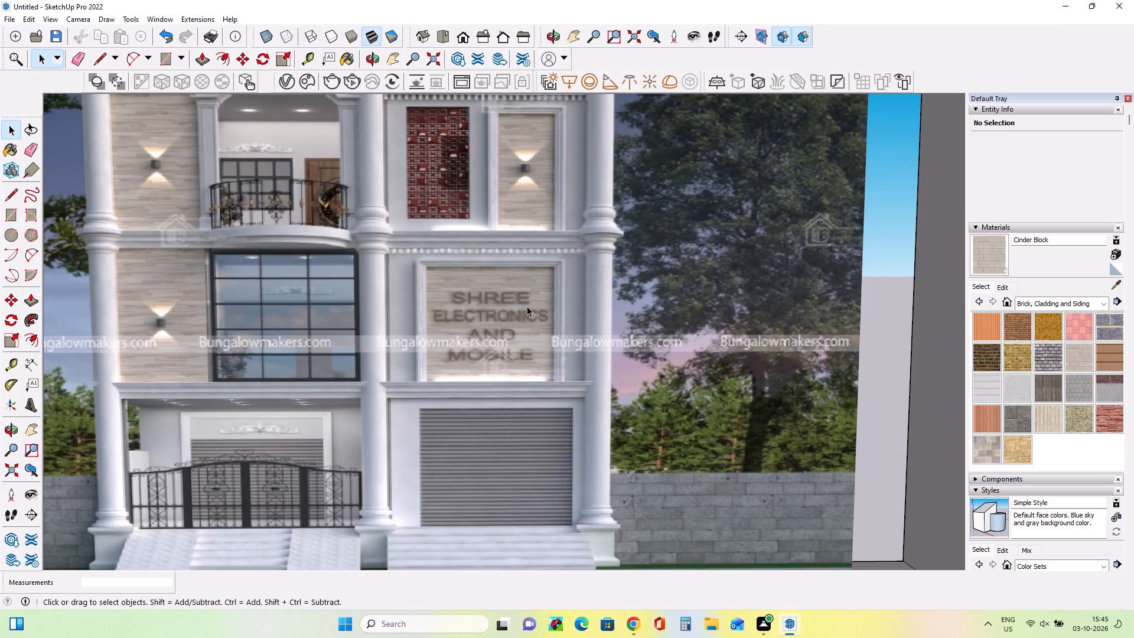
{"action": "left_click", "coordinate": [252, 51]}
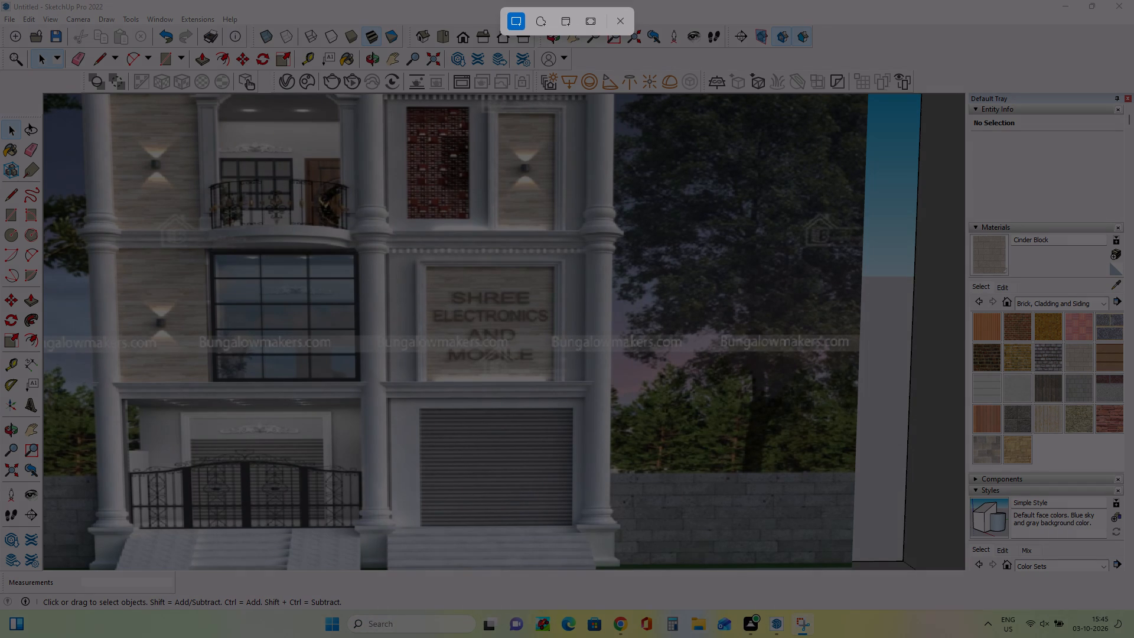
{"action": "left_click_drag", "start_coordinate": [431, 268], "coordinate": [552, 374]}
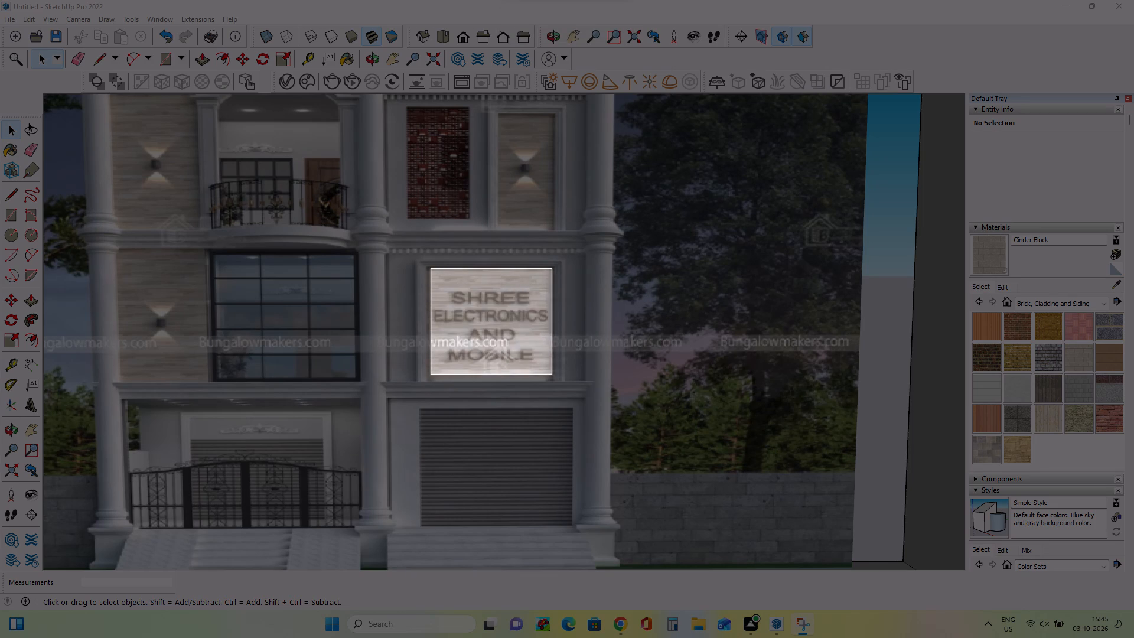
{"action": "left_click_drag", "start_coordinate": [552, 374], "coordinate": [553, 379]}
{"action": "triple_click", "coordinate": [550, 373]}
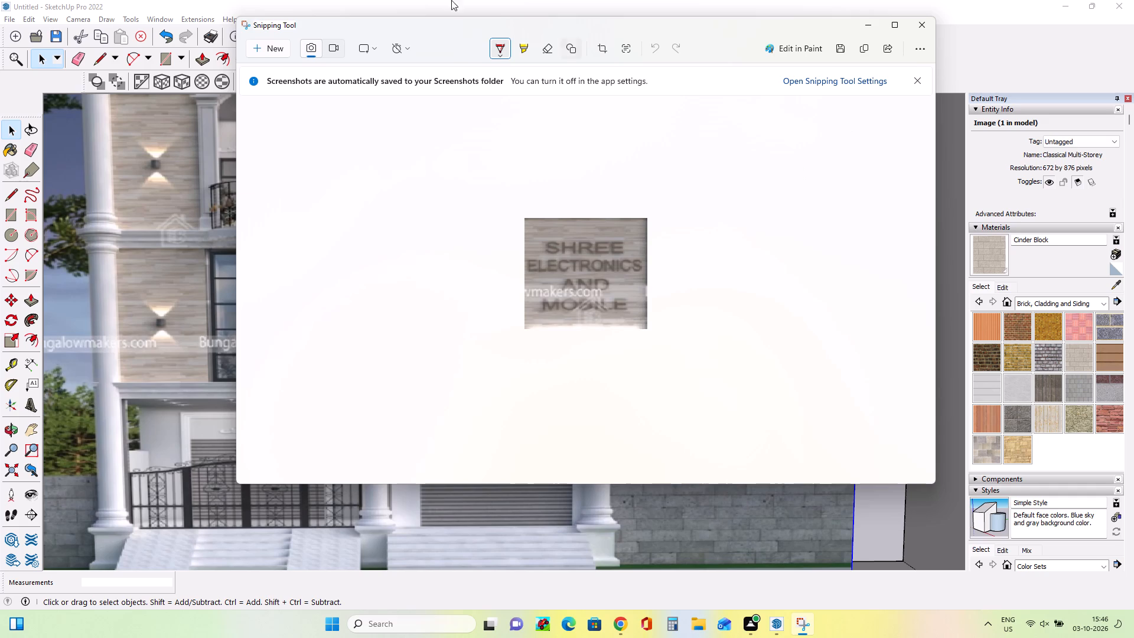
Save the shop sign snip as PNG 11 on the Desktop and minimize Snipping Tool.
{"action": "left_click", "coordinate": [845, 48]}
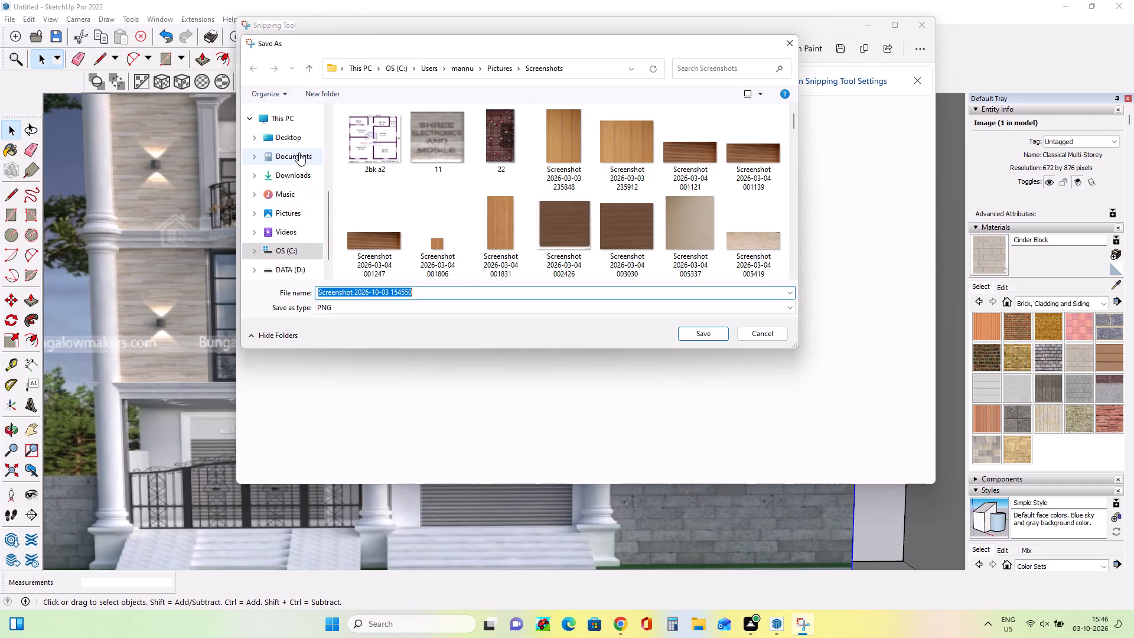
{"action": "left_click", "coordinate": [301, 139]}
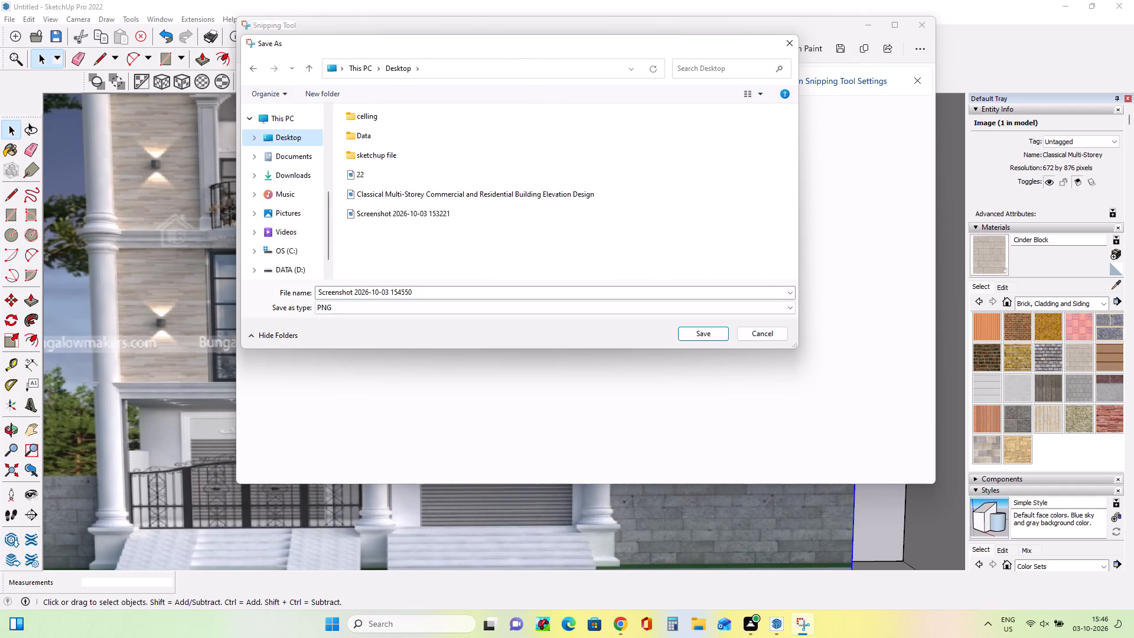
{"action": "left_click", "coordinate": [422, 291]}
{"action": "key", "text": "Delete"}
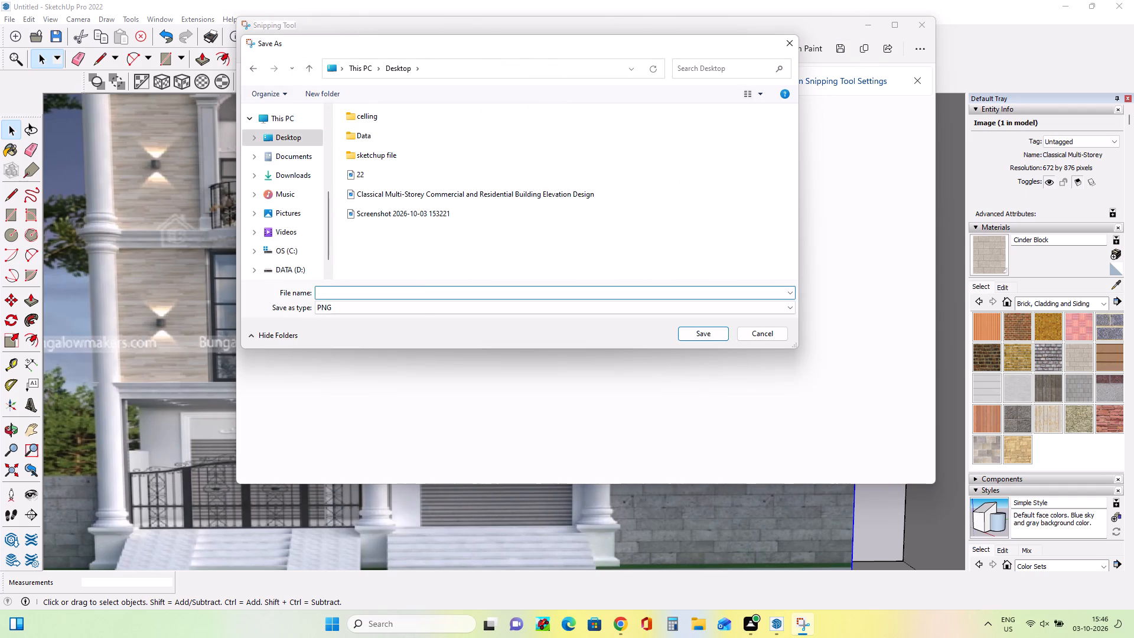
{"action": "key", "text": "1"}
{"action": "key", "text": "1"}
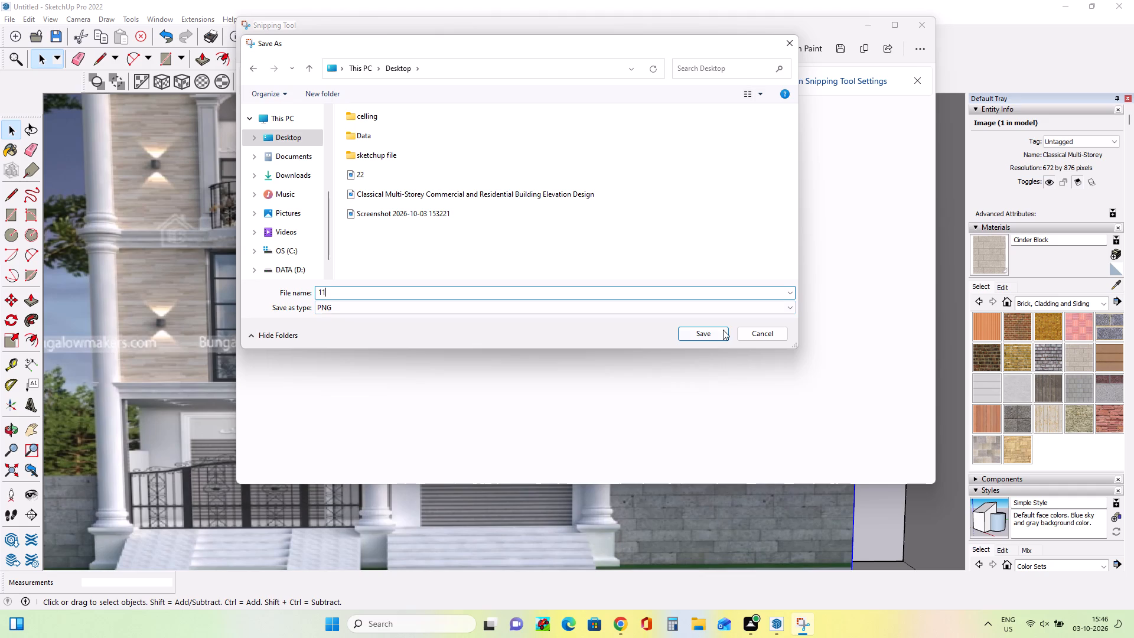
{"action": "left_click", "coordinate": [723, 338]}
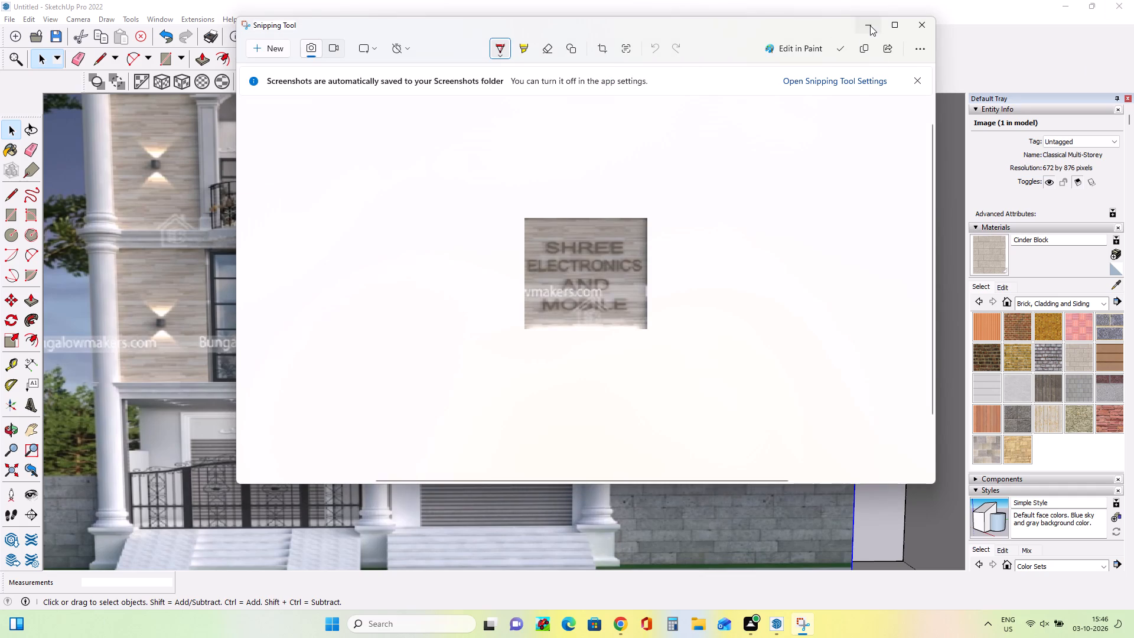
{"action": "left_click", "coordinate": [870, 25]}
Import the shop sign picture 11 from the Desktop into the model as an image.
{"action": "scroll", "coordinate": [588, 373], "scroll_direction": "down", "scroll_amount": 9}
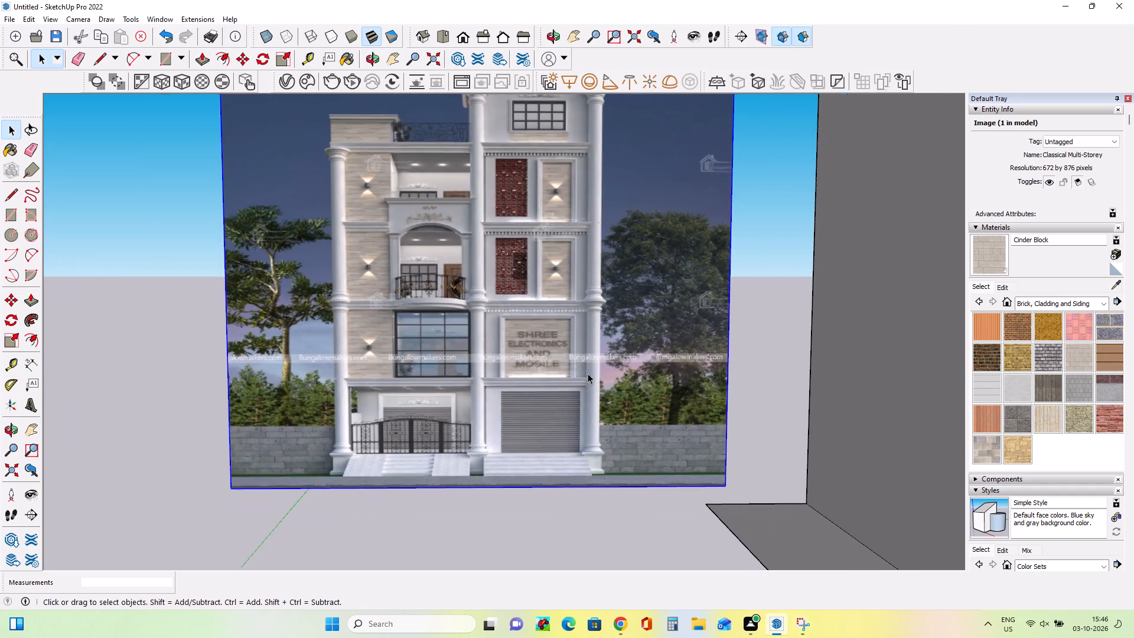
{"action": "scroll", "coordinate": [582, 363], "scroll_direction": "down", "scroll_amount": 12}
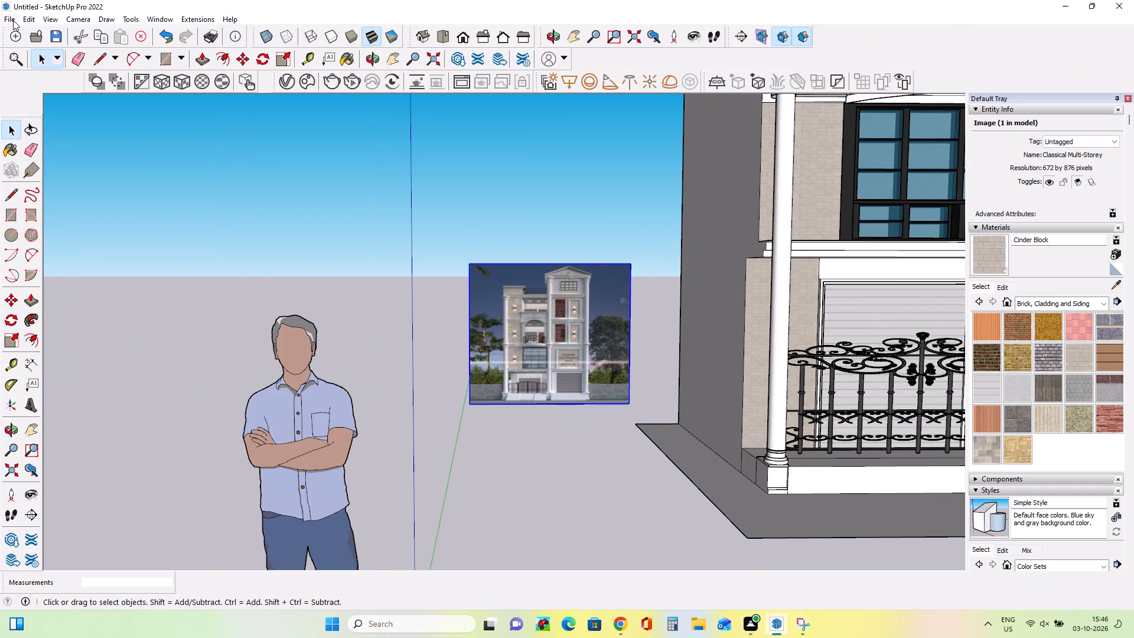
{"action": "left_click", "coordinate": [13, 22]}
{"action": "left_click", "coordinate": [54, 219]}
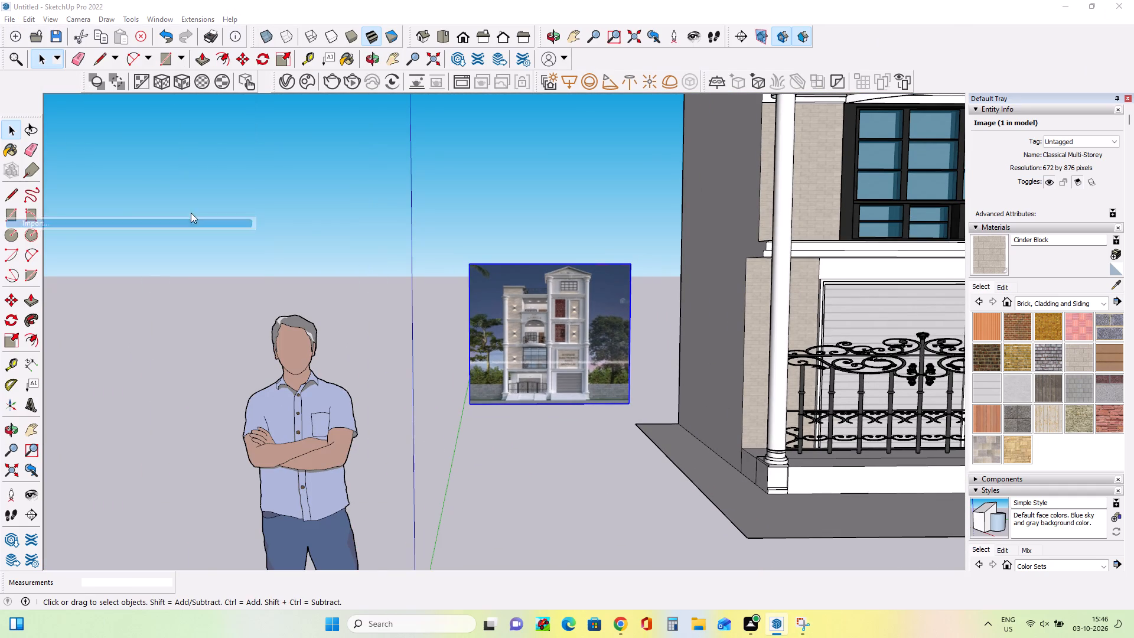
{"action": "left_click", "coordinate": [502, 297]}
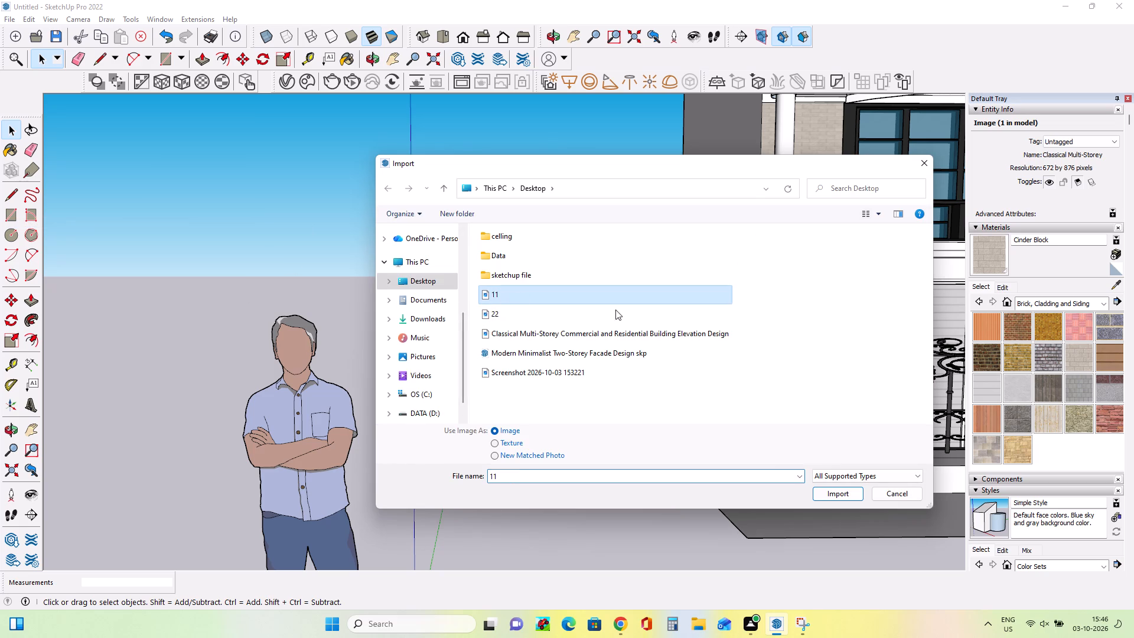
{"action": "left_click", "coordinate": [831, 490]}
Place the imported sign image at the lower-left inner corner of the framed panel above the right-hand shutter.
{"action": "scroll", "coordinate": [807, 362], "scroll_direction": "down", "scroll_amount": 2}
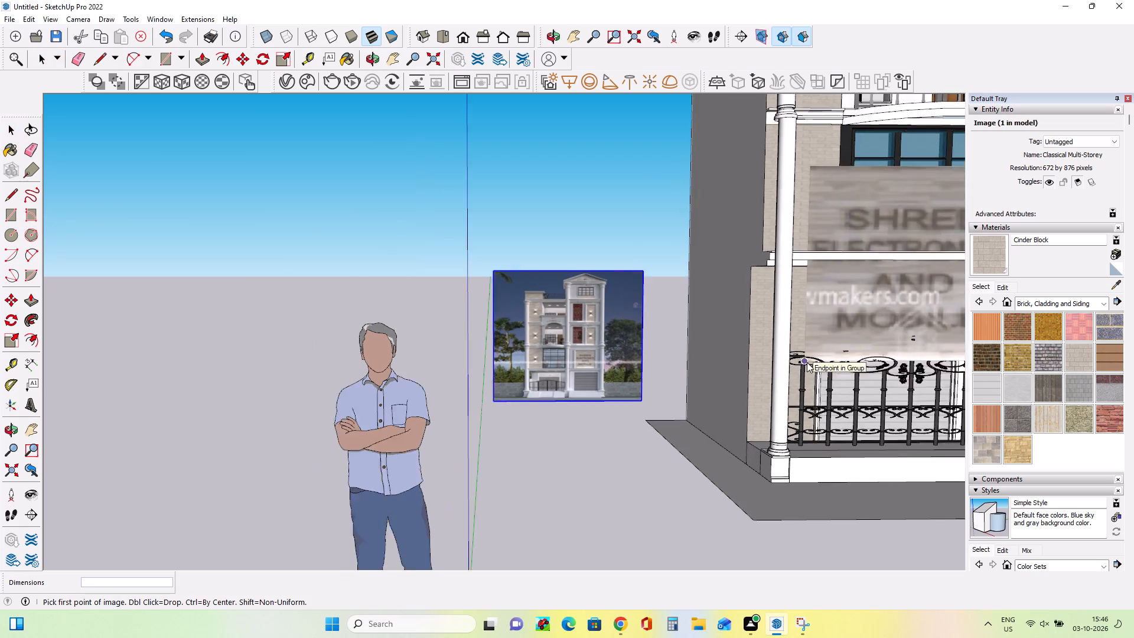
{"action": "scroll", "coordinate": [807, 362], "scroll_direction": "down", "scroll_amount": 20}
{"action": "scroll", "coordinate": [807, 362], "scroll_direction": "down", "scroll_amount": 4}
{"action": "scroll", "coordinate": [895, 346], "scroll_direction": "up", "scroll_amount": 2}
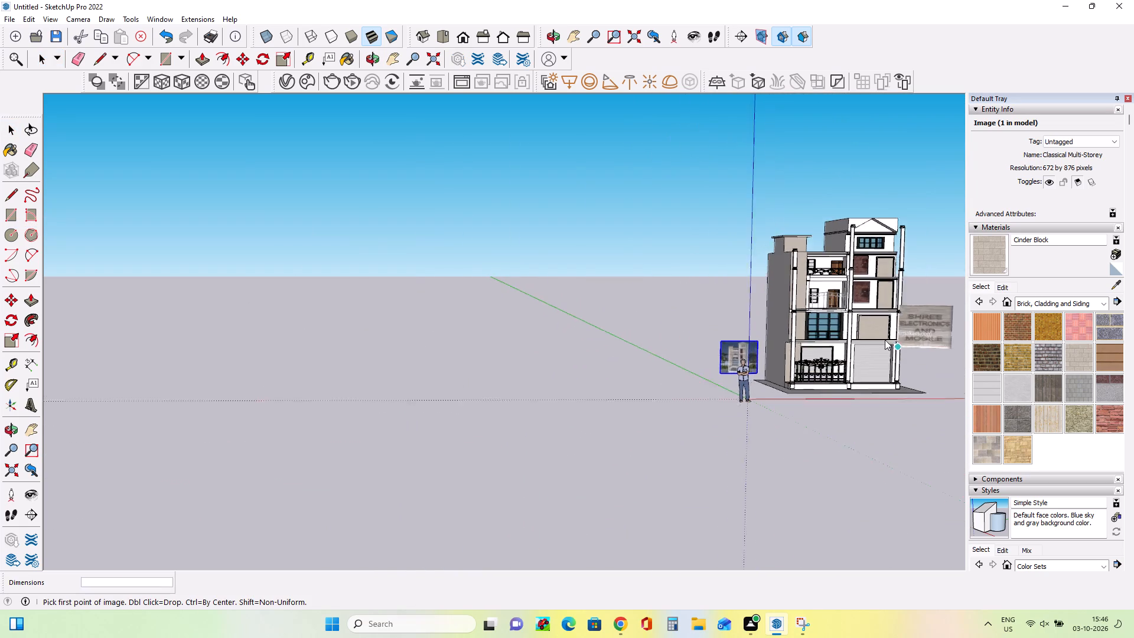
{"action": "scroll", "coordinate": [885, 340], "scroll_direction": "up", "scroll_amount": 2}
{"action": "scroll", "coordinate": [865, 335], "scroll_direction": "up", "scroll_amount": 20}
{"action": "scroll", "coordinate": [865, 335], "scroll_direction": "up", "scroll_amount": 1}
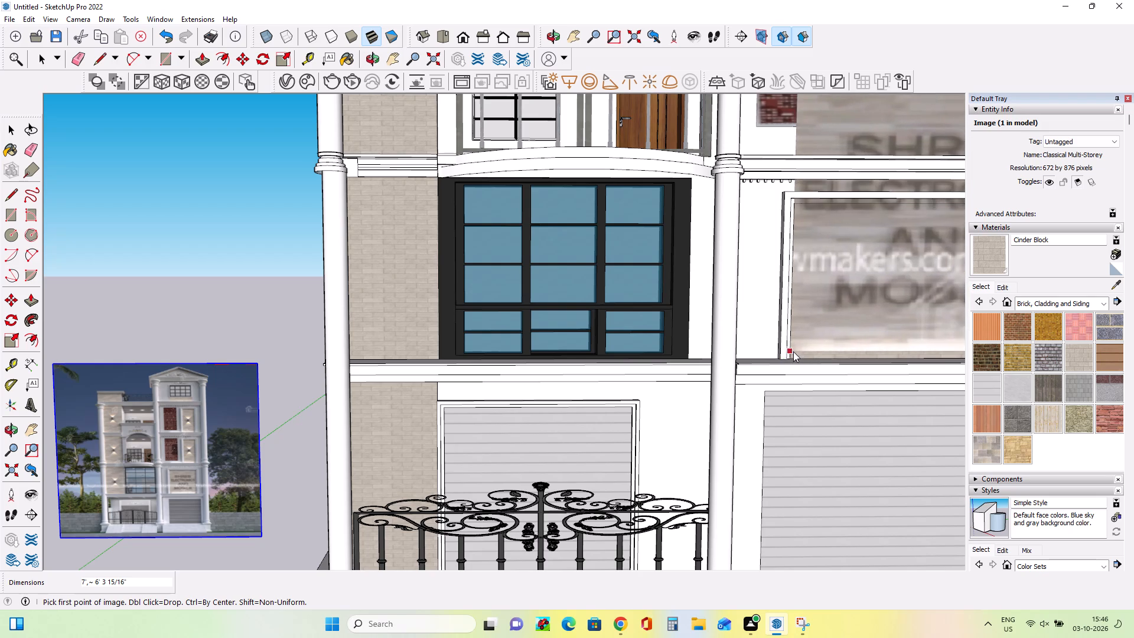
{"action": "double_click", "coordinate": [795, 356]}
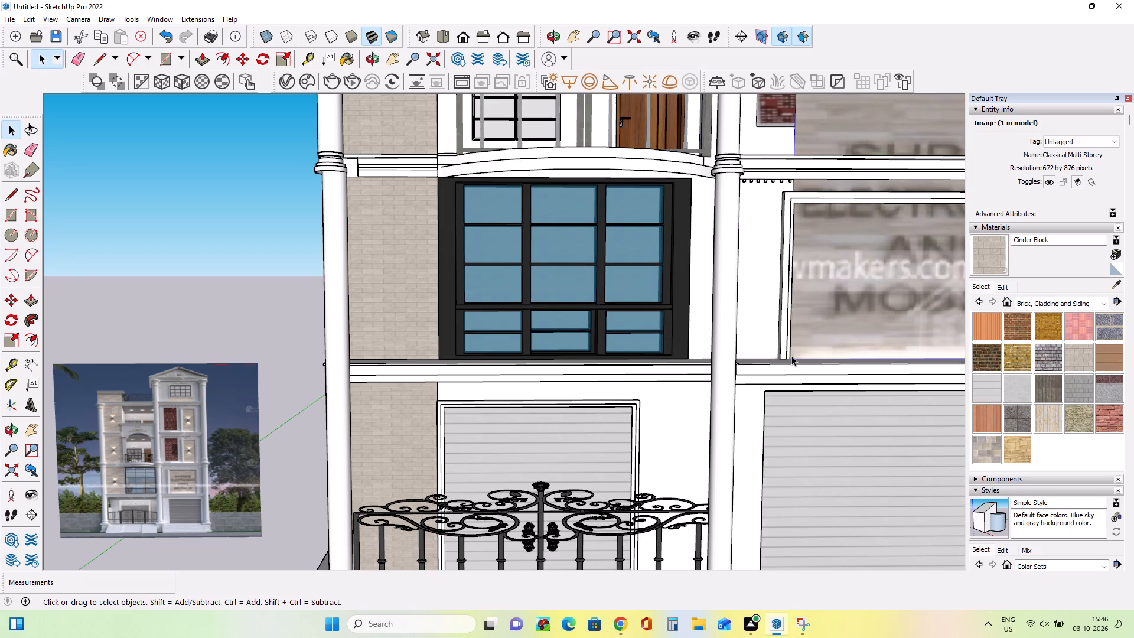
Scale the sign image down uniformly by about 0.6 so it fits the height of the framed panel.
{"action": "scroll", "coordinate": [790, 355], "scroll_direction": "down", "scroll_amount": 20}
{"action": "scroll", "coordinate": [790, 355], "scroll_direction": "down", "scroll_amount": 5}
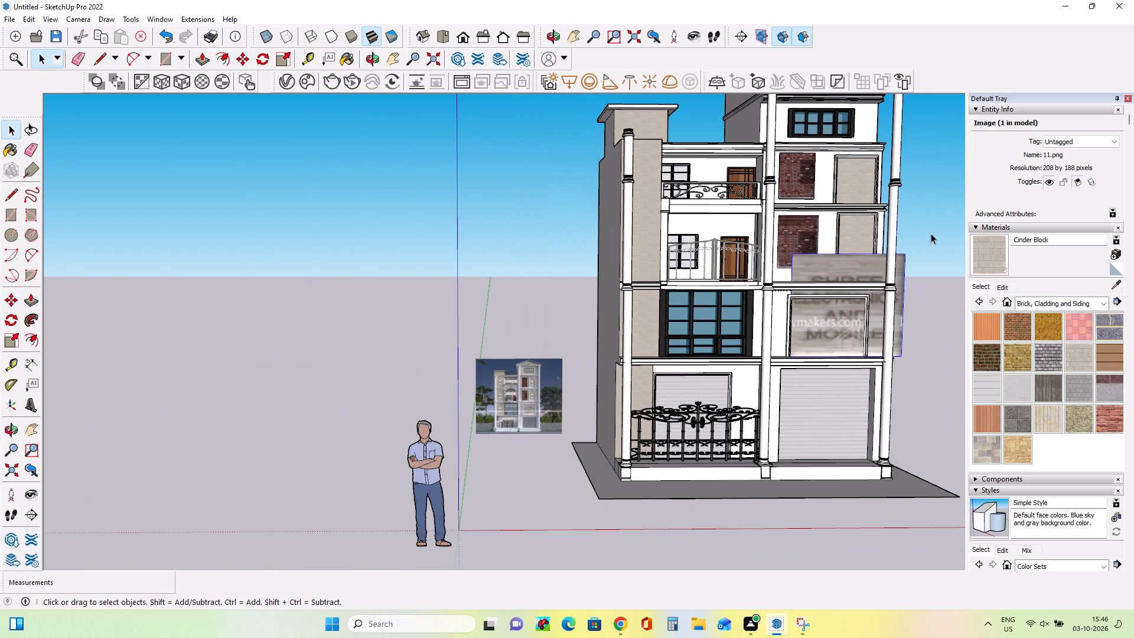
{"action": "left_click", "coordinate": [15, 339]}
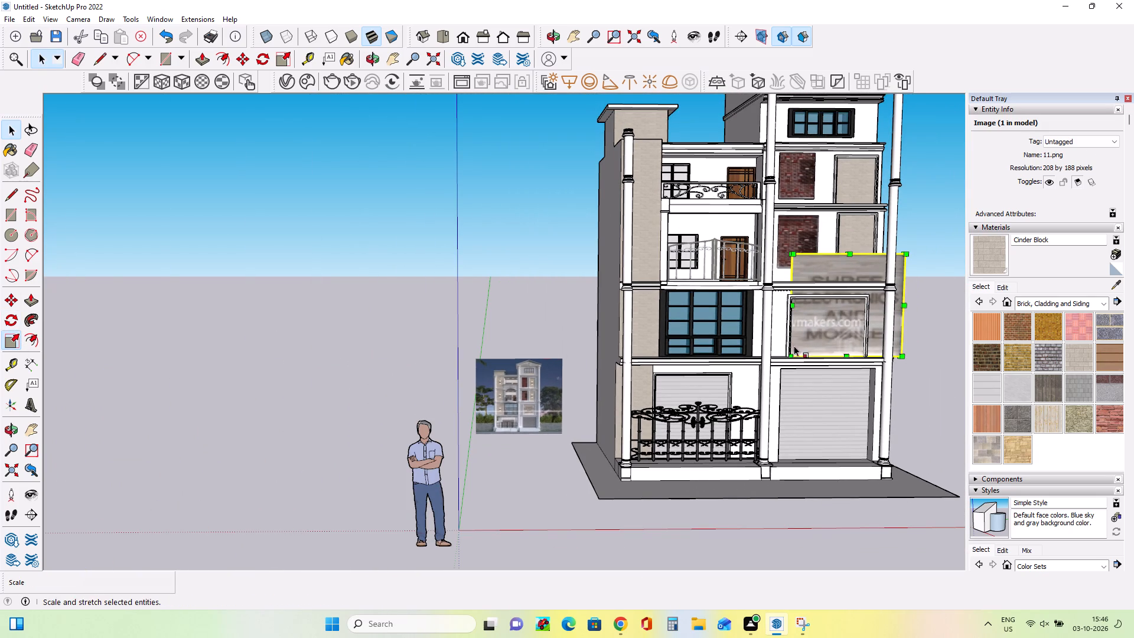
{"action": "left_click", "coordinate": [904, 255]}
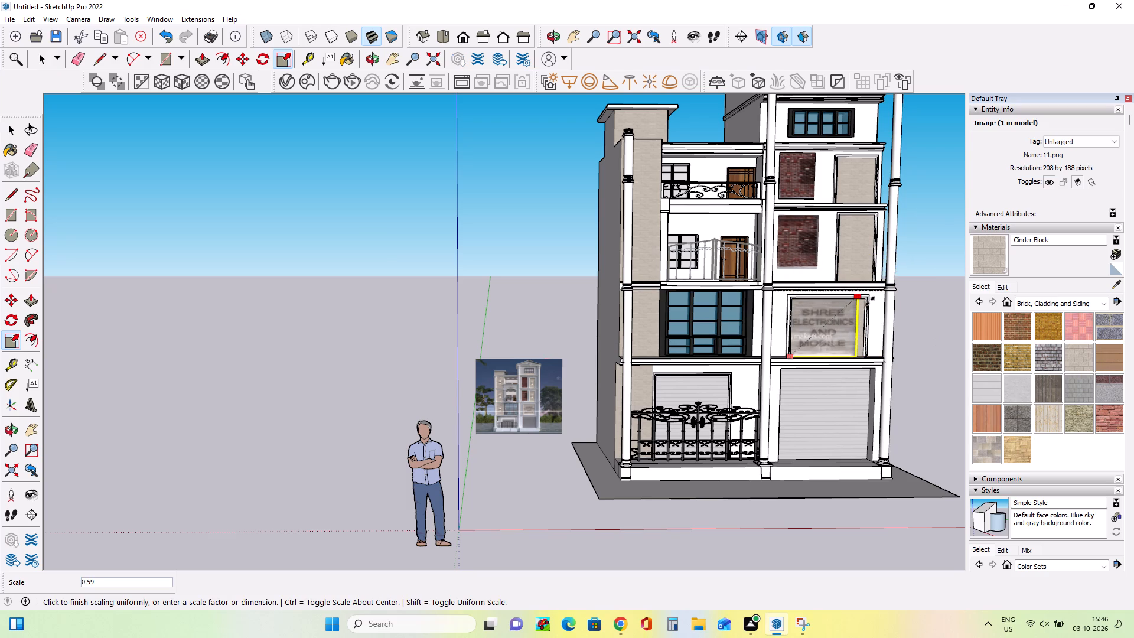
{"action": "left_click", "coordinate": [869, 301]}
Stretch the sign image along the red axis until it reaches the far inner edge of the frame.
{"action": "scroll", "coordinate": [857, 325], "scroll_direction": "up", "scroll_amount": 11}
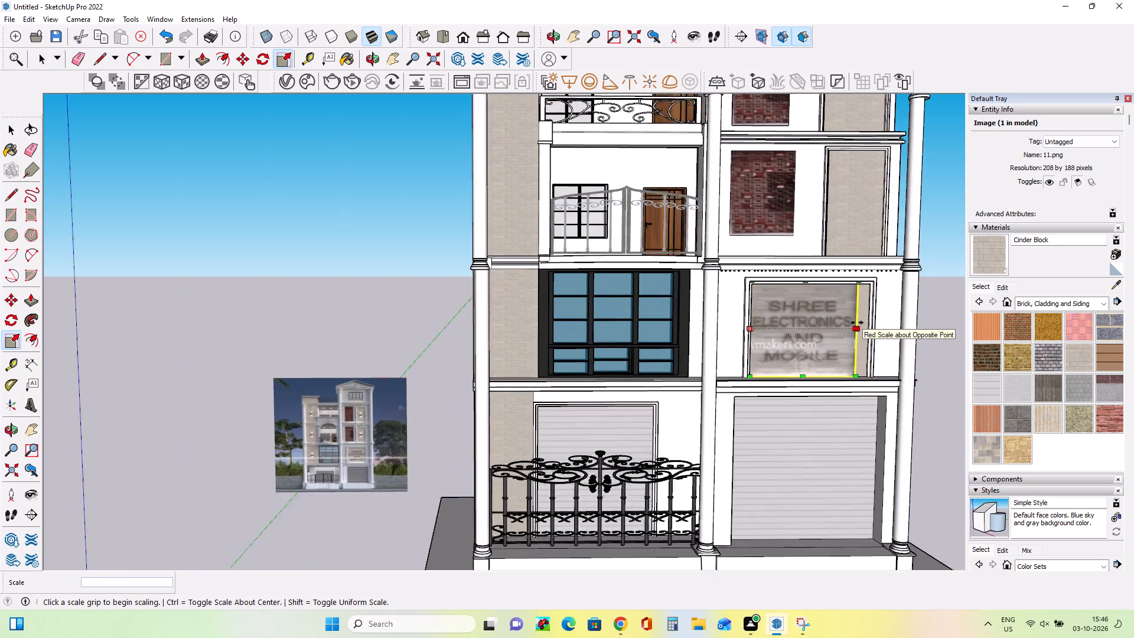
{"action": "scroll", "coordinate": [857, 323], "scroll_direction": "up", "scroll_amount": 11}
{"action": "left_click", "coordinate": [859, 331]}
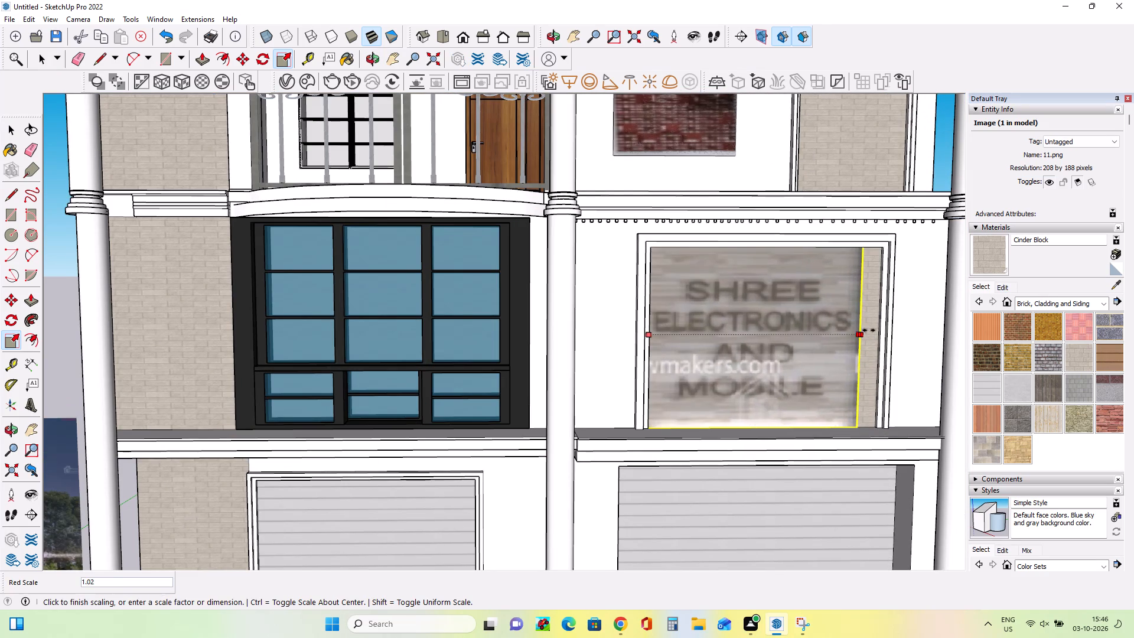
{"action": "left_click", "coordinate": [876, 330]}
Examine the whole facade with the fitted sign from the front and at an angle, comparing it with the reference image.
{"action": "scroll", "coordinate": [845, 371], "scroll_direction": "down", "scroll_amount": 5}
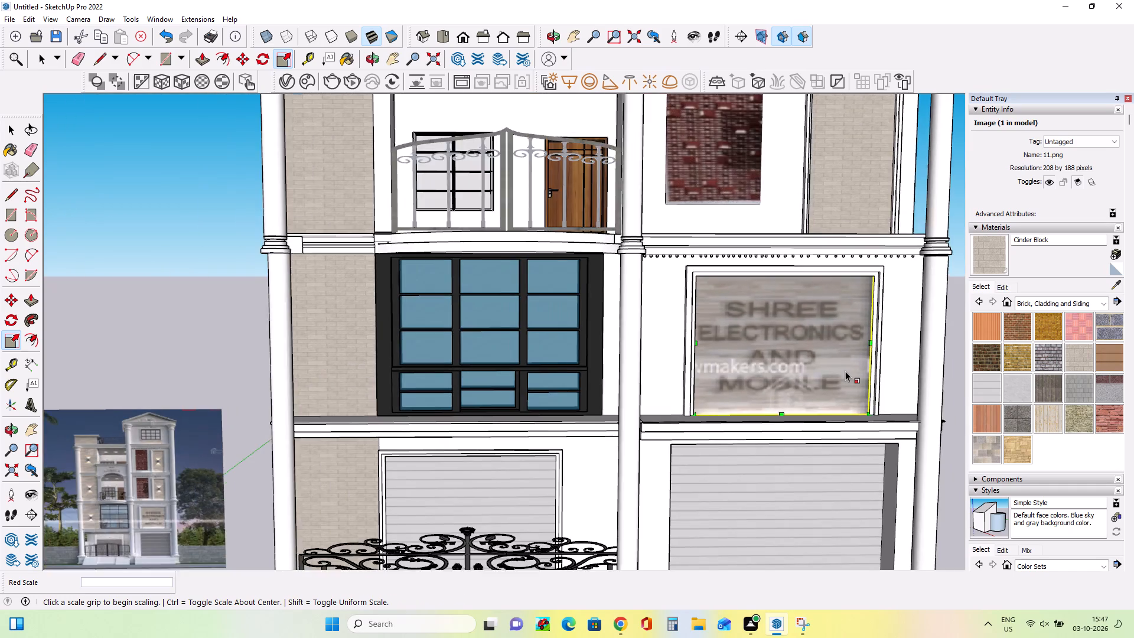
{"action": "scroll", "coordinate": [845, 371], "scroll_direction": "down", "scroll_amount": 11}
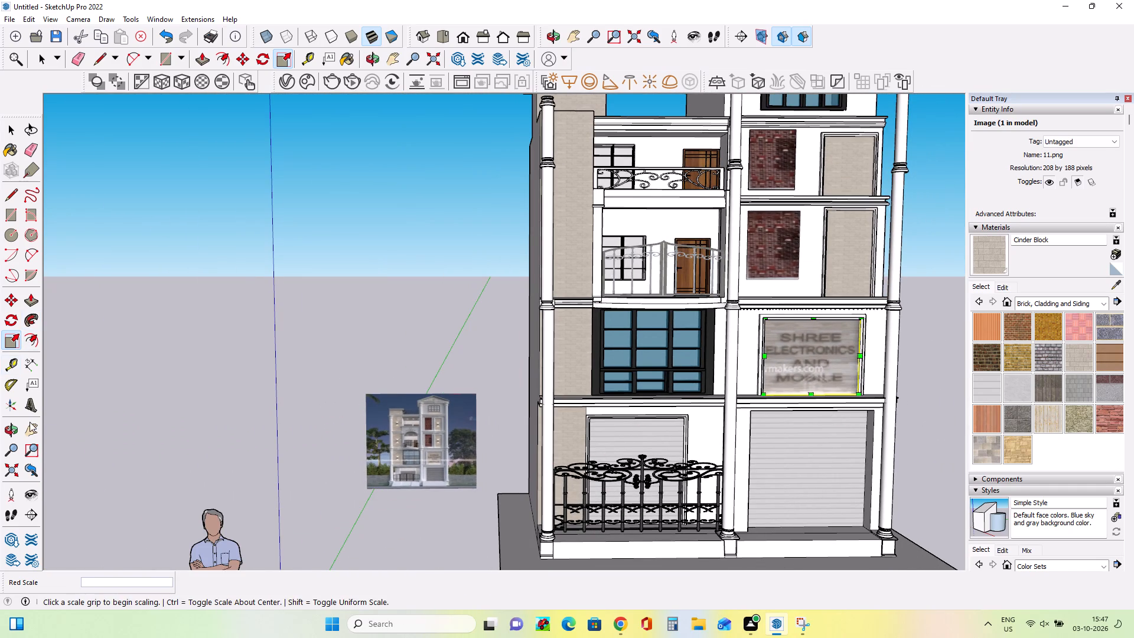
{"action": "left_click", "coordinate": [39, 434]}
{"action": "scroll", "coordinate": [344, 371], "scroll_direction": "down", "scroll_amount": 9}
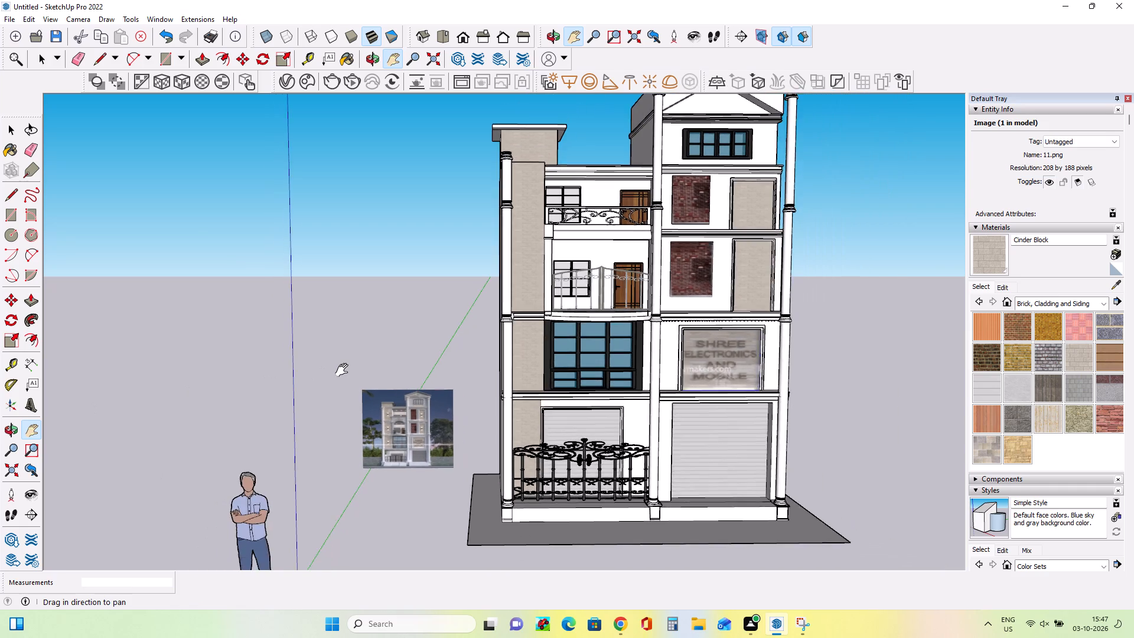
{"action": "scroll", "coordinate": [344, 370], "scroll_direction": "down", "scroll_amount": 4}
{"action": "middle_click_drag", "start_coordinate": [558, 307], "coordinate": [541, 362]}
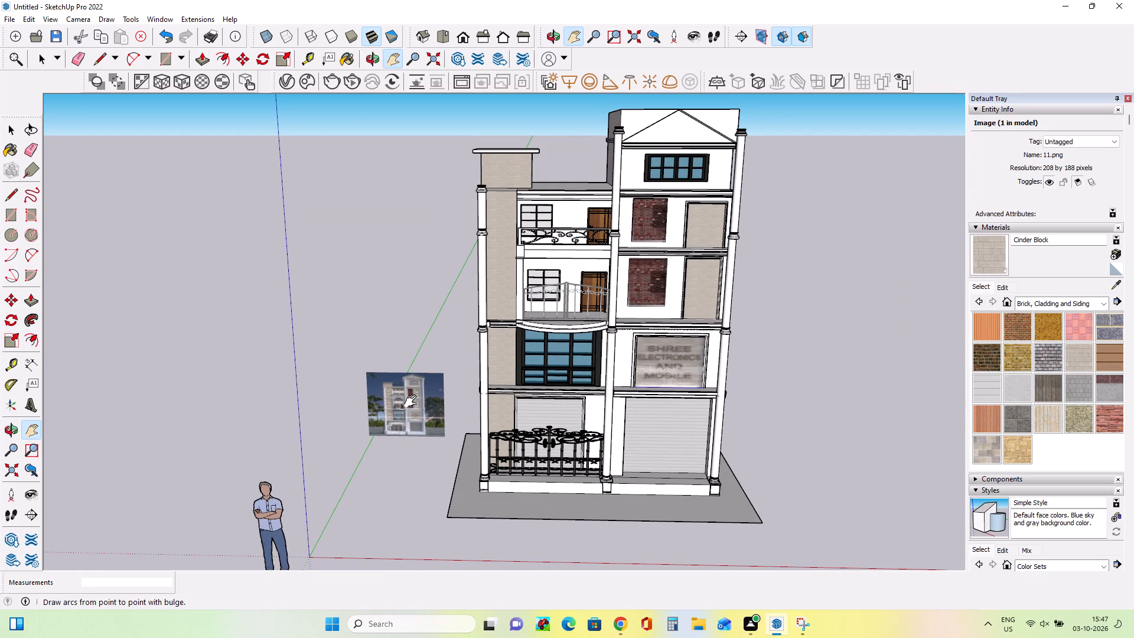
{"action": "middle_click_drag", "start_coordinate": [554, 444], "coordinate": [571, 418]}
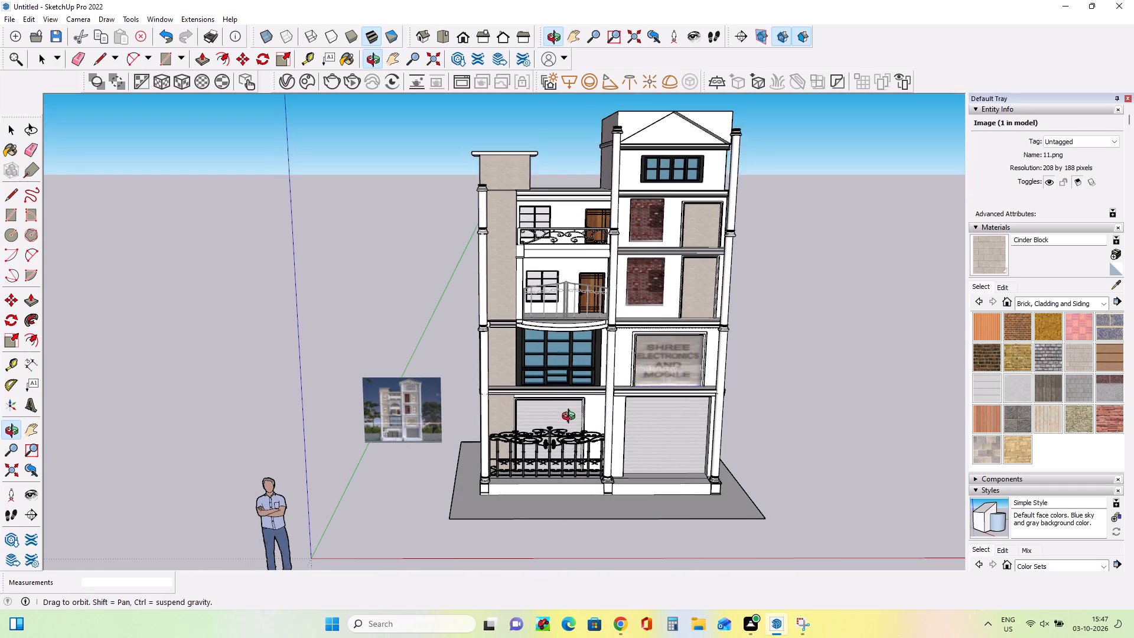
{"action": "middle_click_drag", "start_coordinate": [571, 418], "coordinate": [572, 417]}
{"action": "scroll", "coordinate": [568, 420], "scroll_direction": "up", "scroll_amount": 1}
{"action": "middle_click_drag", "start_coordinate": [568, 420], "coordinate": [569, 440]}
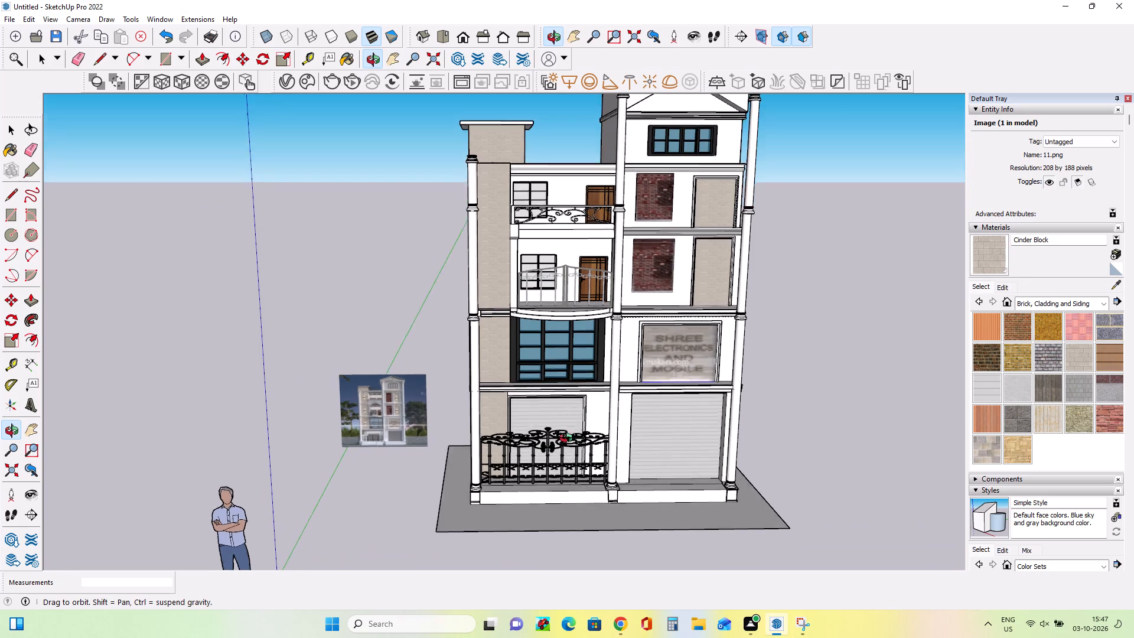
{"action": "middle_click_drag", "start_coordinate": [569, 440], "coordinate": [569, 450]}
{"action": "middle_click_drag", "start_coordinate": [477, 457], "coordinate": [492, 461]}
{"action": "middle_click_drag", "start_coordinate": [543, 479], "coordinate": [630, 495]}
{"action": "middle_click_drag", "start_coordinate": [651, 497], "coordinate": [720, 500]}
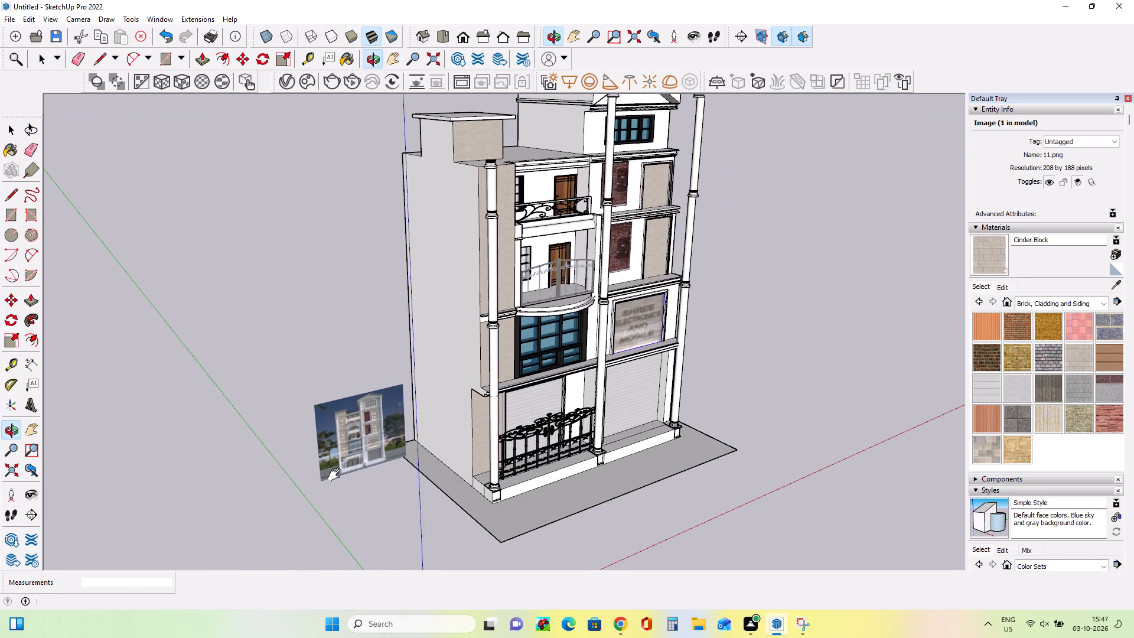
Draw a thin rectangle about 21' by 1 1/2" along the base slab's rear edge, behind the building.
{"action": "middle_click_drag", "start_coordinate": [355, 468], "coordinate": [731, 399]}
{"action": "middle_click_drag", "start_coordinate": [260, 531], "coordinate": [471, 521]}
{"action": "scroll", "coordinate": [471, 521], "scroll_direction": "down", "scroll_amount": 7}
{"action": "middle_click_drag", "start_coordinate": [310, 527], "coordinate": [462, 583]}
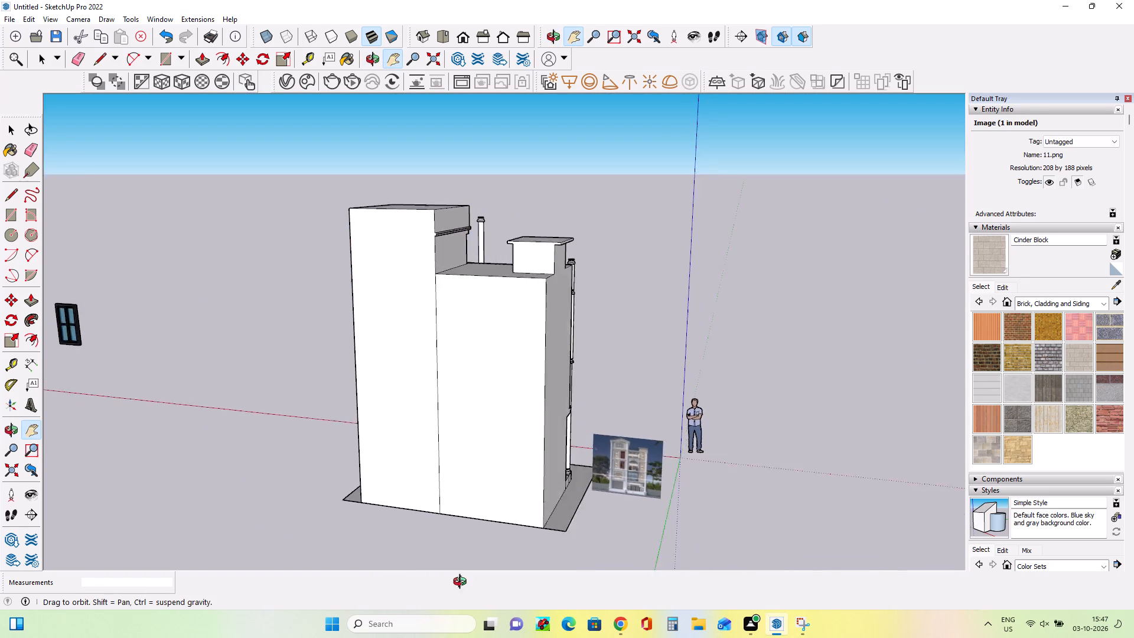
{"action": "middle_click_drag", "start_coordinate": [462, 583], "coordinate": [488, 558]}
{"action": "scroll", "coordinate": [482, 509], "scroll_direction": "down", "scroll_amount": 9}
{"action": "middle_click_drag", "start_coordinate": [462, 509], "coordinate": [476, 560]}
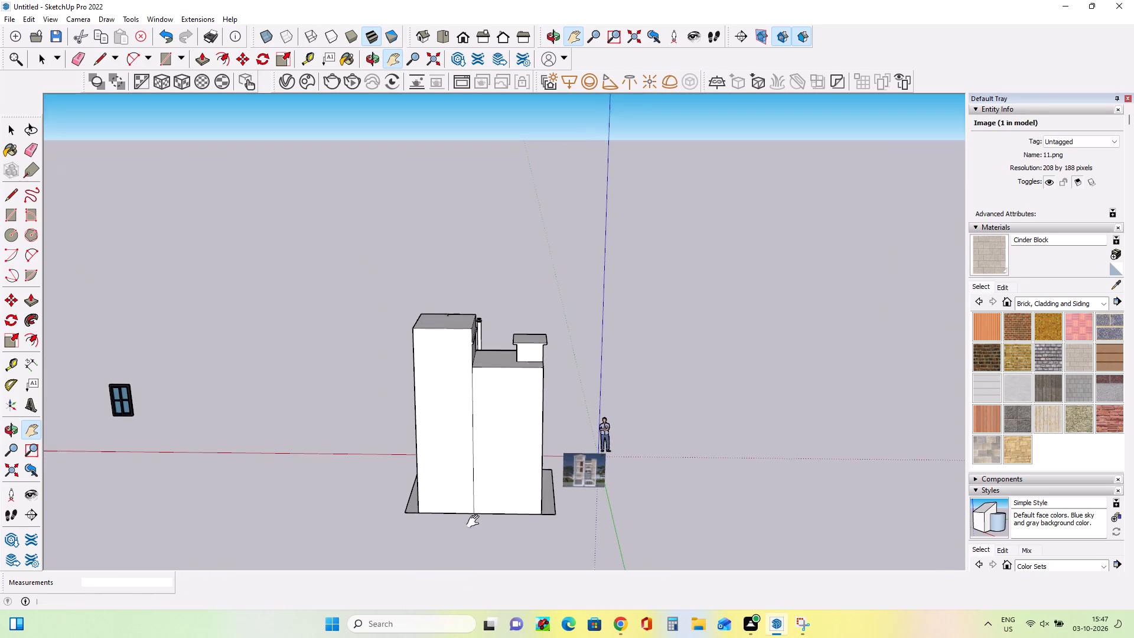
{"action": "left_click", "coordinate": [15, 222]}
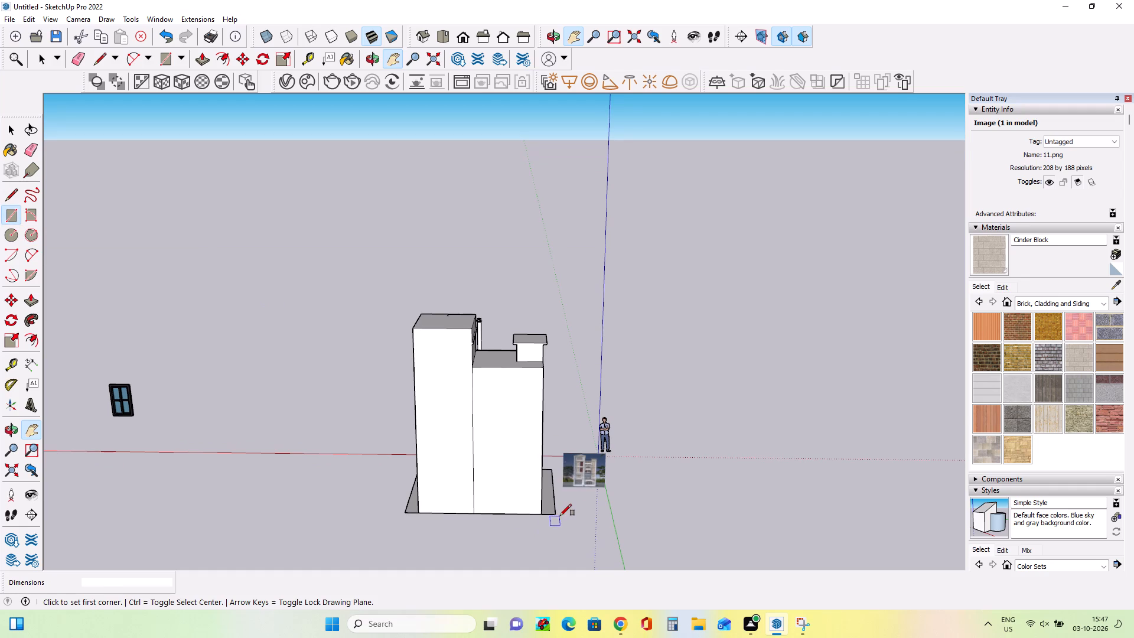
{"action": "left_click", "coordinate": [560, 515]}
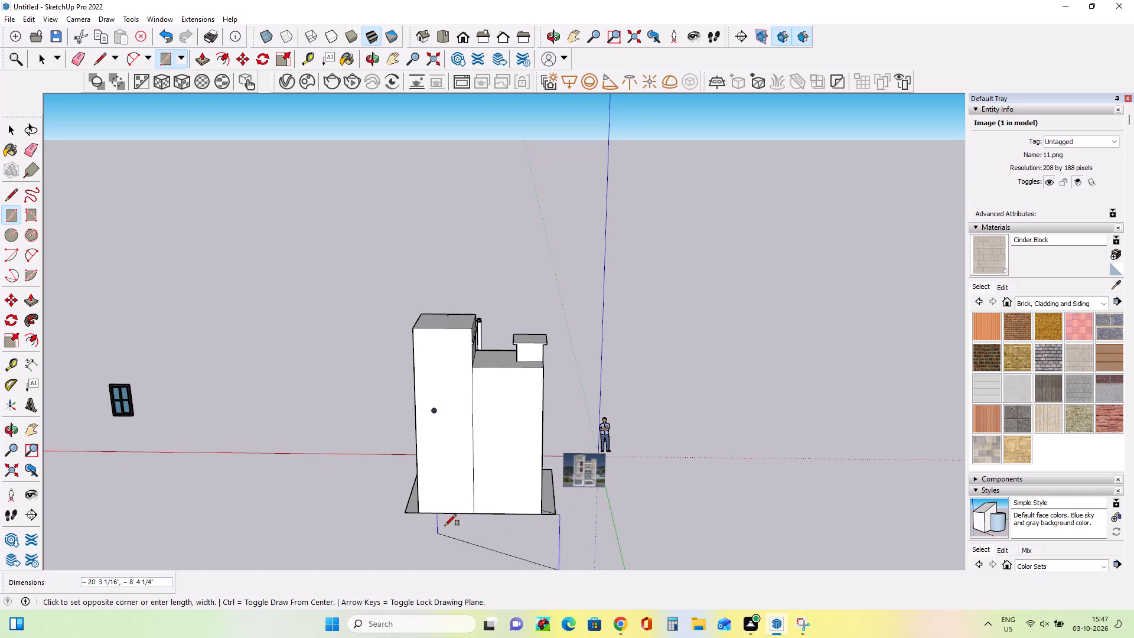
{"action": "left_click", "coordinate": [405, 515]}
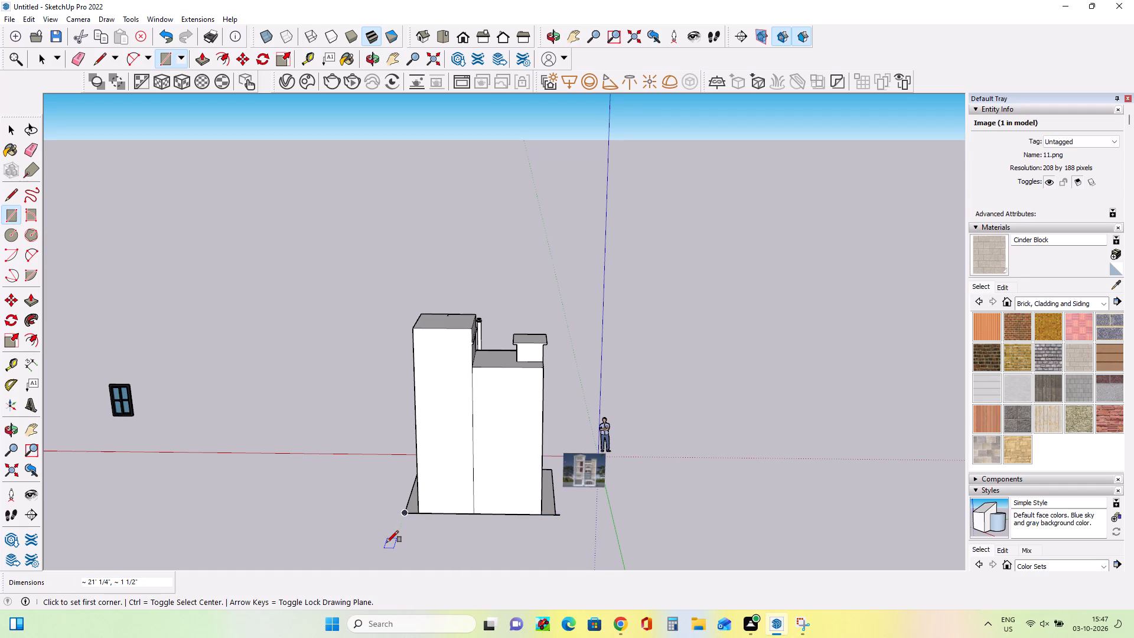
Draw a ground rectangle extending outward behind the building, starting from the base slab's rear corner.
{"action": "left_click", "coordinate": [402, 514]}
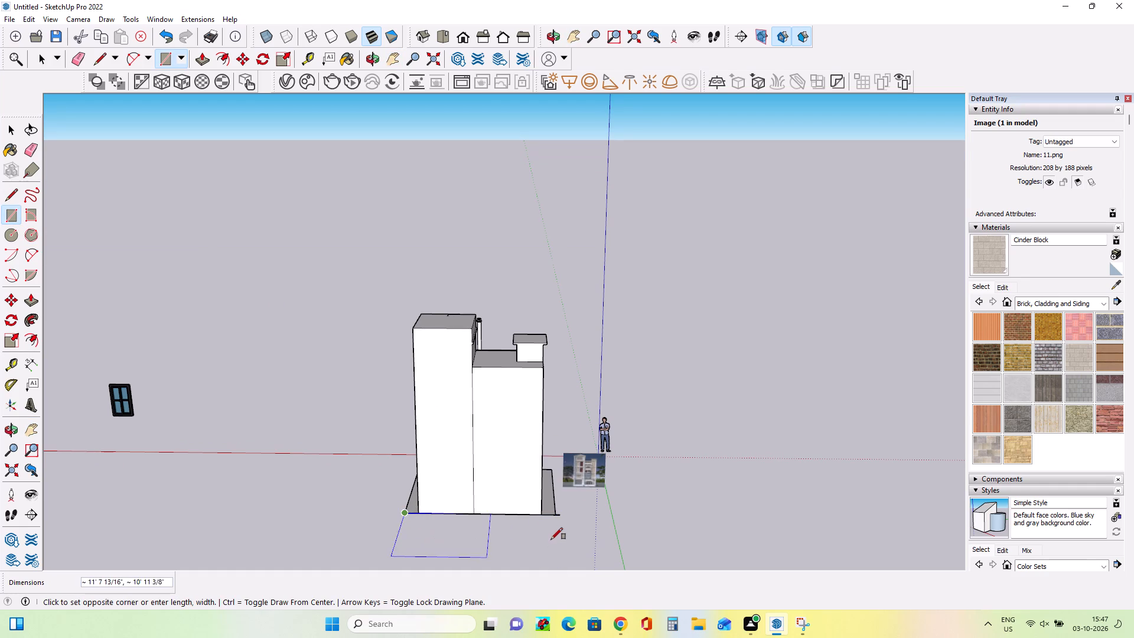
{"action": "left_click", "coordinate": [558, 517]}
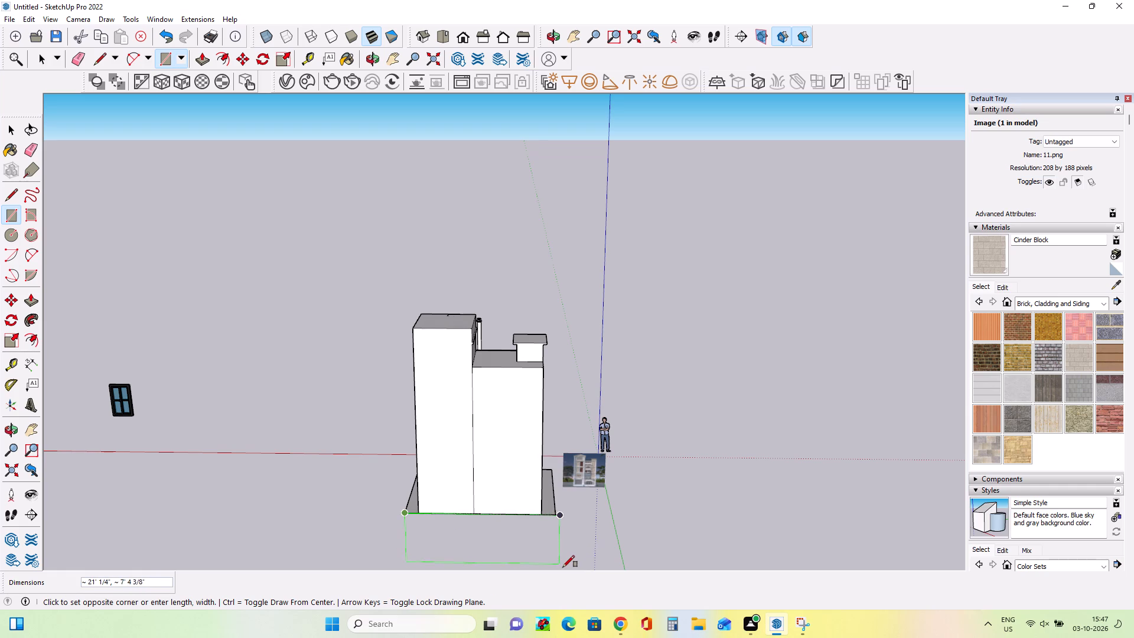
{"action": "left_click", "coordinate": [541, 549]}
Draw a rectangle about 8' 10" by 2' 9" filling the gap between the rear ground rectangle and the base slab's side edge.
{"action": "middle_click_drag", "start_coordinate": [561, 548], "coordinate": [484, 529]}
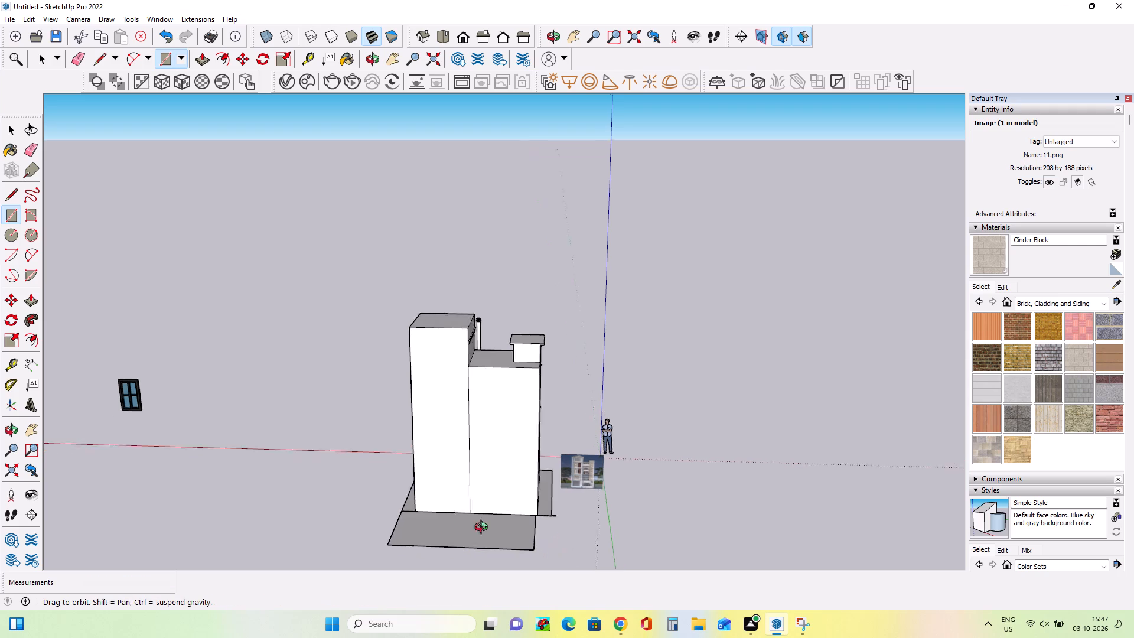
{"action": "middle_click_drag", "start_coordinate": [484, 529], "coordinate": [364, 493]}
{"action": "middle_click", "coordinate": [364, 493]}
{"action": "scroll", "coordinate": [423, 531], "scroll_direction": "up", "scroll_amount": 5}
{"action": "left_click", "coordinate": [428, 526]}
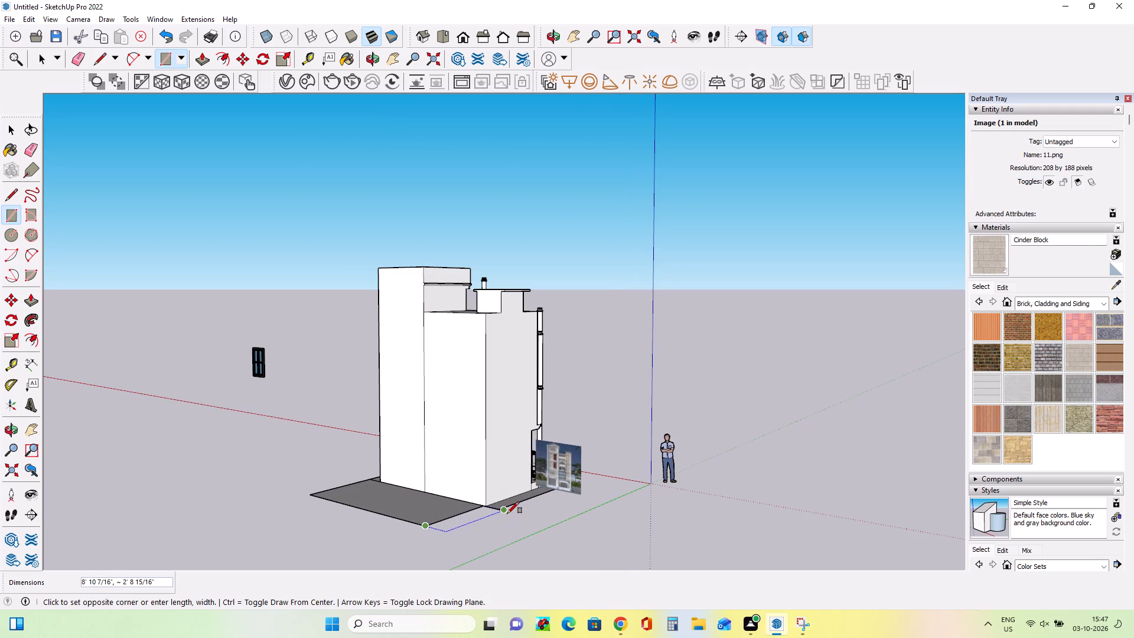
{"action": "double_click", "coordinate": [507, 513]}
Erase the line dividing the two adjoining ground rectangles behind the building.
{"action": "middle_click_drag", "start_coordinate": [498, 528], "coordinate": [491, 574]}
{"action": "scroll", "coordinate": [460, 532], "scroll_direction": "up", "scroll_amount": 7}
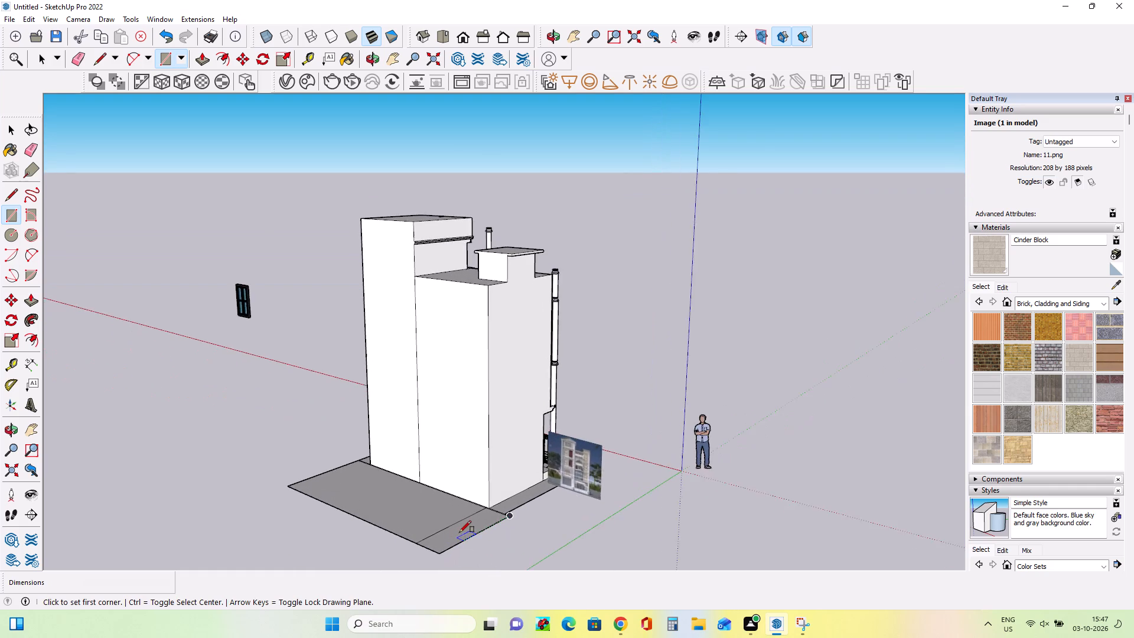
{"action": "scroll", "coordinate": [460, 532], "scroll_direction": "up", "scroll_amount": 2}
{"action": "left_click", "coordinate": [30, 295]}
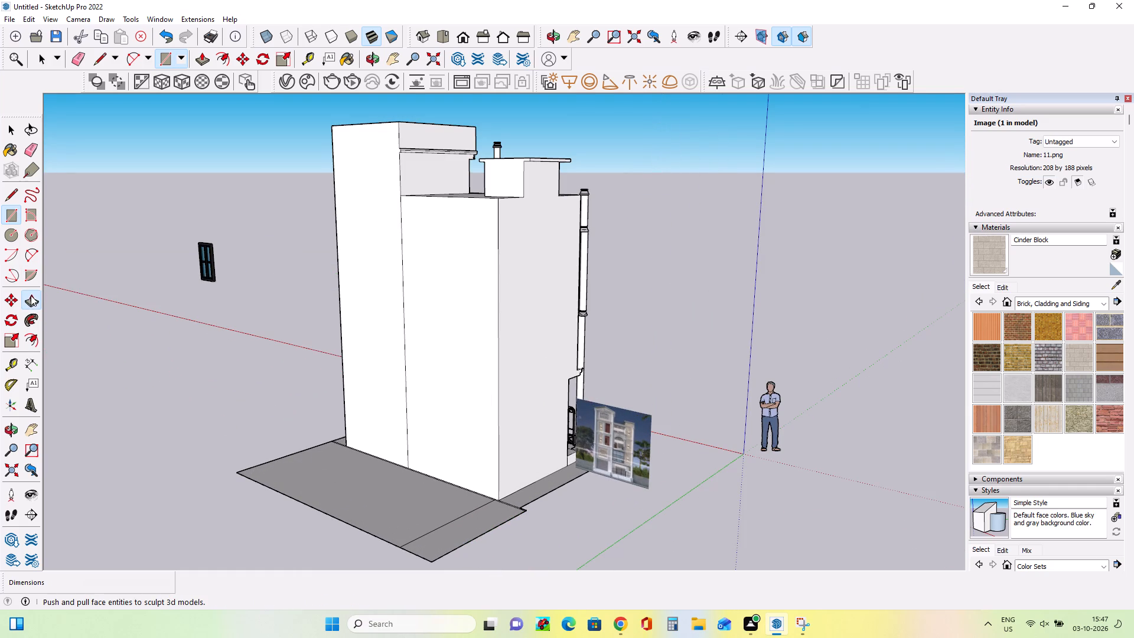
{"action": "left_click", "coordinate": [36, 152]}
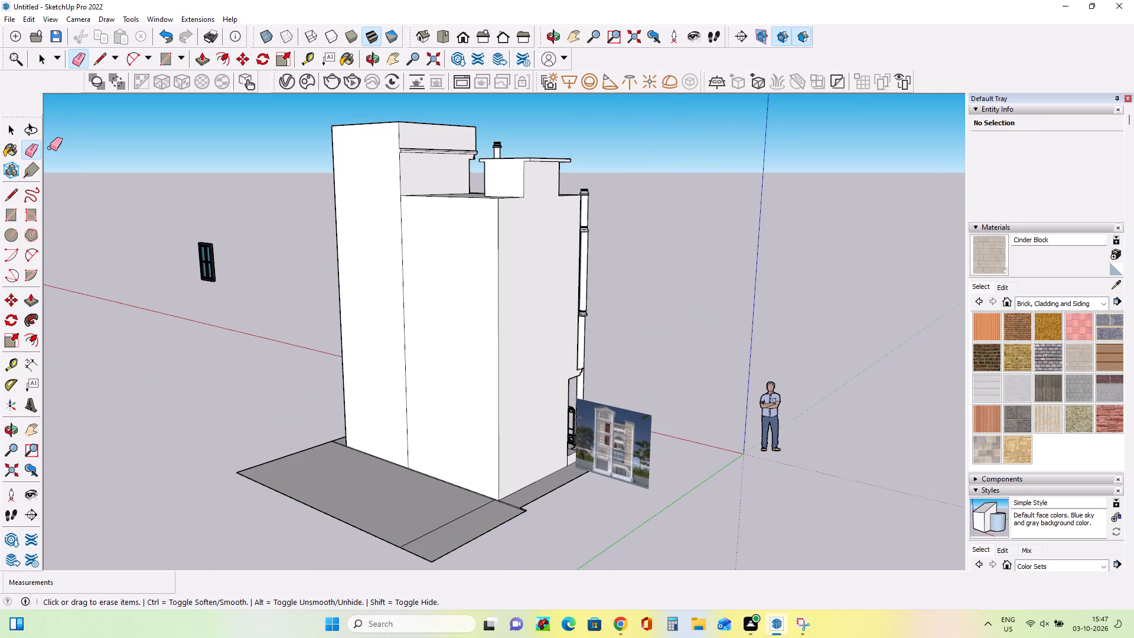
{"action": "left_click", "coordinate": [467, 513]}
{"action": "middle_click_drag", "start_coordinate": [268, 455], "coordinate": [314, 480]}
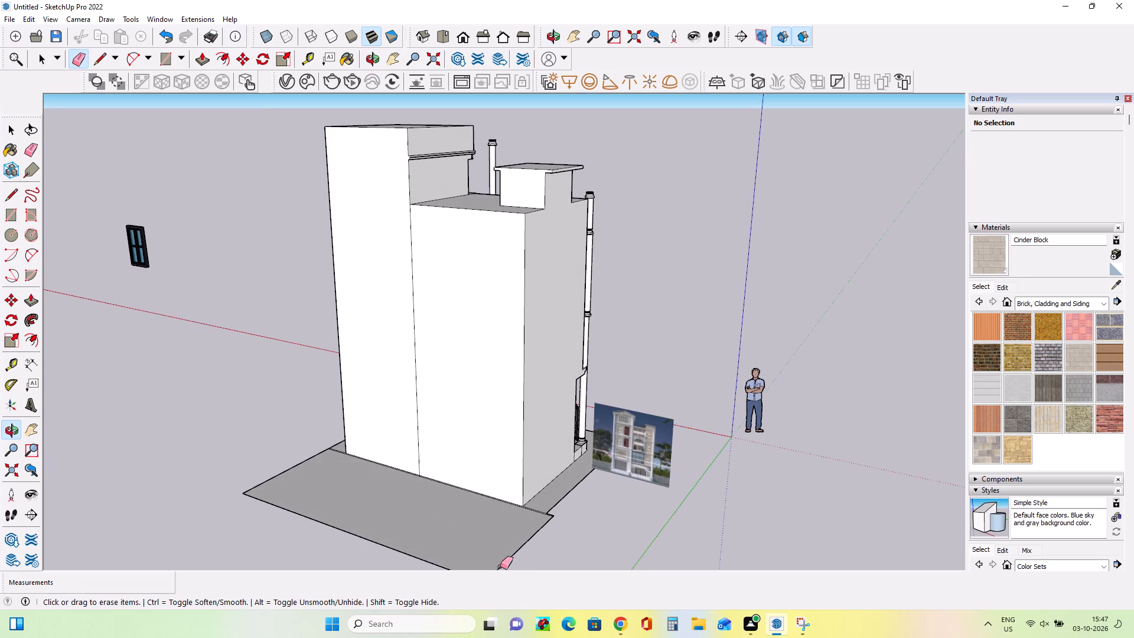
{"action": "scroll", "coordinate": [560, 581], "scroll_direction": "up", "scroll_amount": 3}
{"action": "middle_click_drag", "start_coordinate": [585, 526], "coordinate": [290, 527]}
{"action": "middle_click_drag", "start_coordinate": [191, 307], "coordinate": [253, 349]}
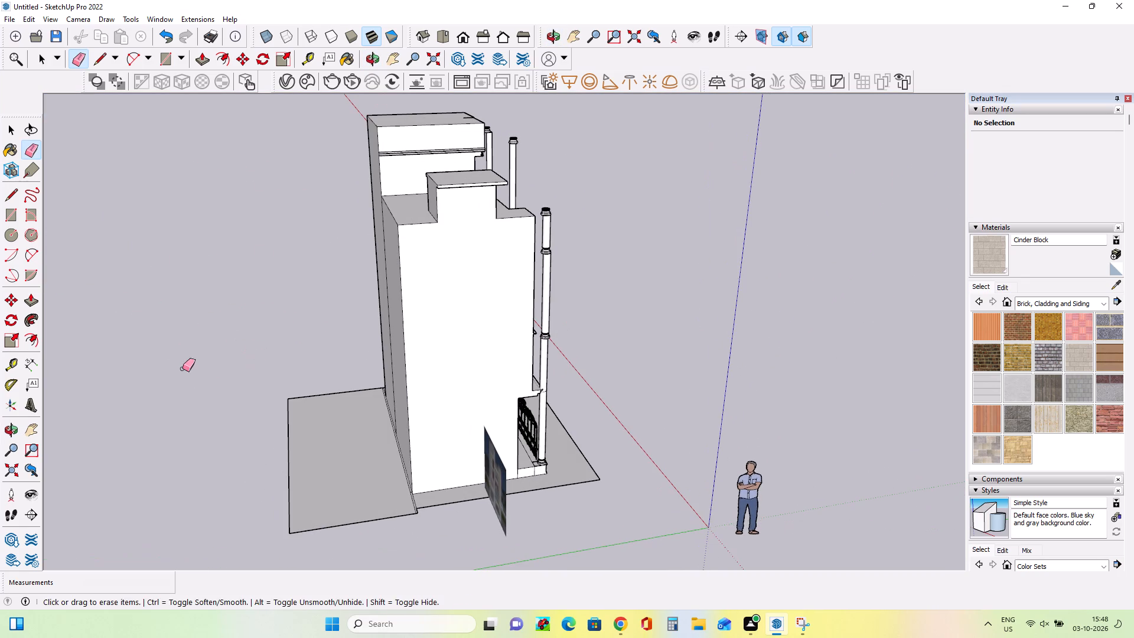
Draw a rectangle about 3' 3" by 21' along the outer edge of the ground area behind the building.
{"action": "left_click", "coordinate": [8, 213]}
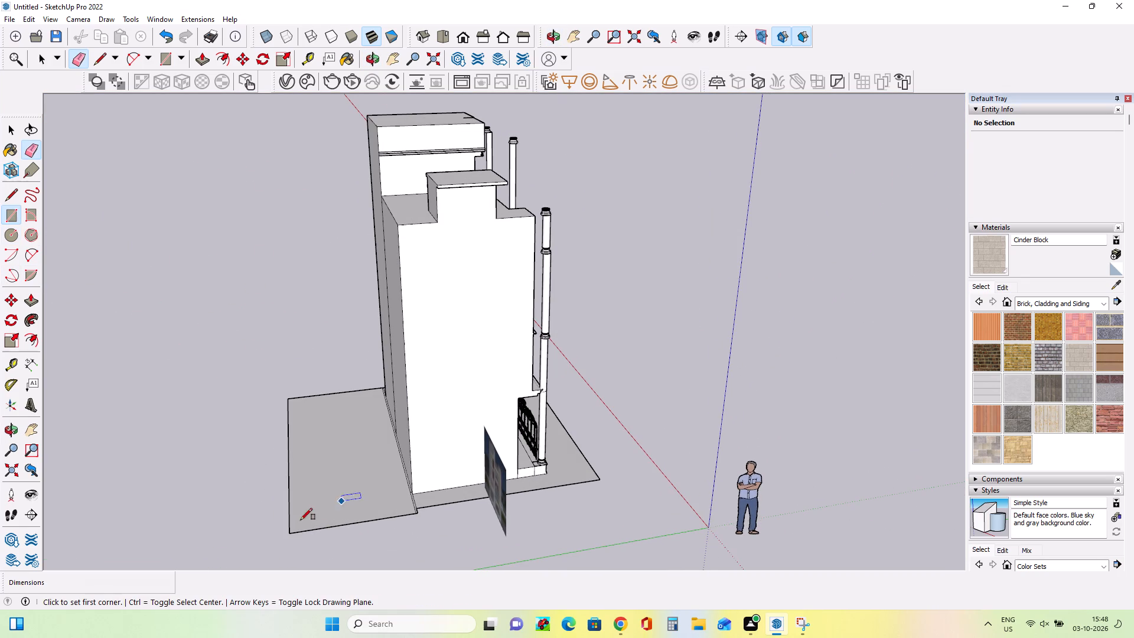
{"action": "left_click", "coordinate": [337, 526]}
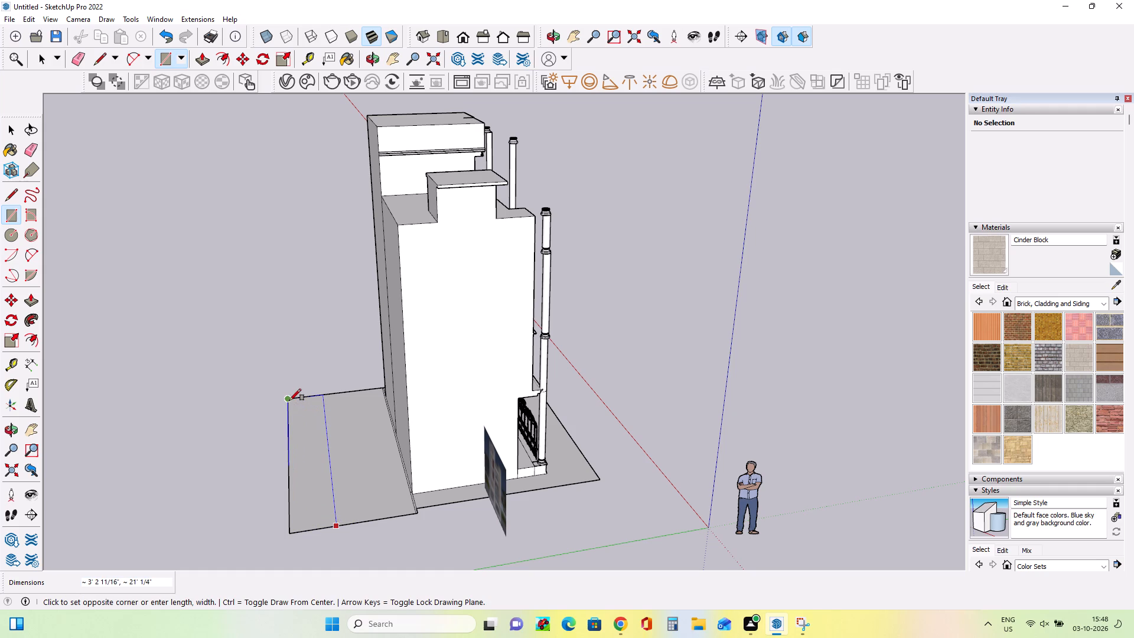
{"action": "left_click", "coordinate": [289, 401]}
{"action": "middle_click_drag", "start_coordinate": [369, 486], "coordinate": [361, 501]}
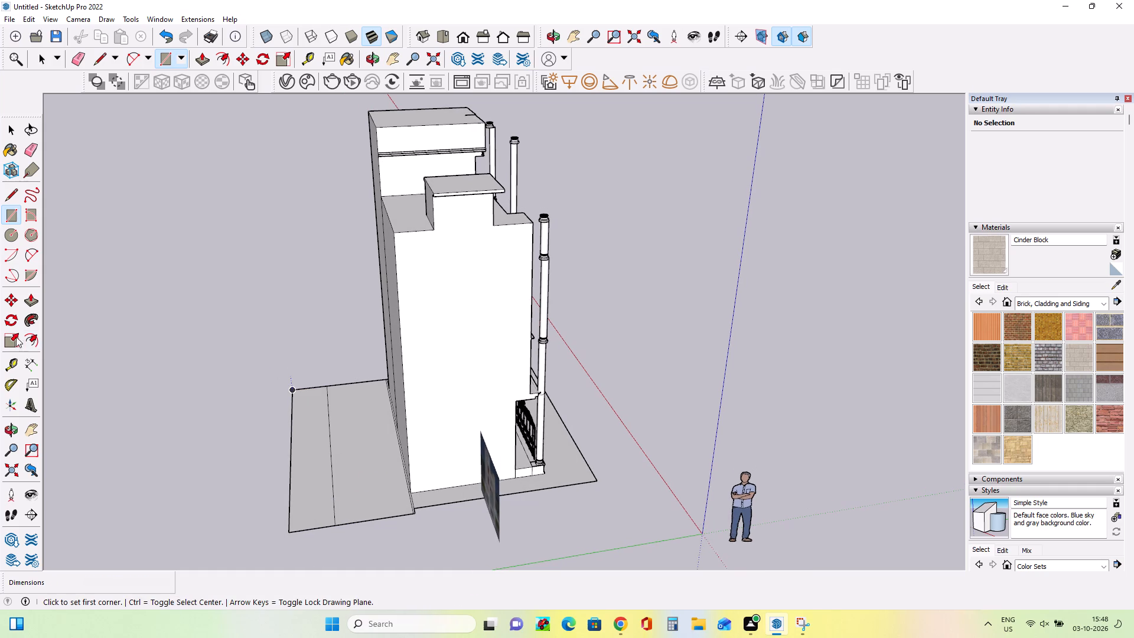
Push/Pull the outer strip behind the building upward about 6' 11" to form a boundary wall.
{"action": "left_click", "coordinate": [35, 302]}
{"action": "left_click", "coordinate": [303, 484]}
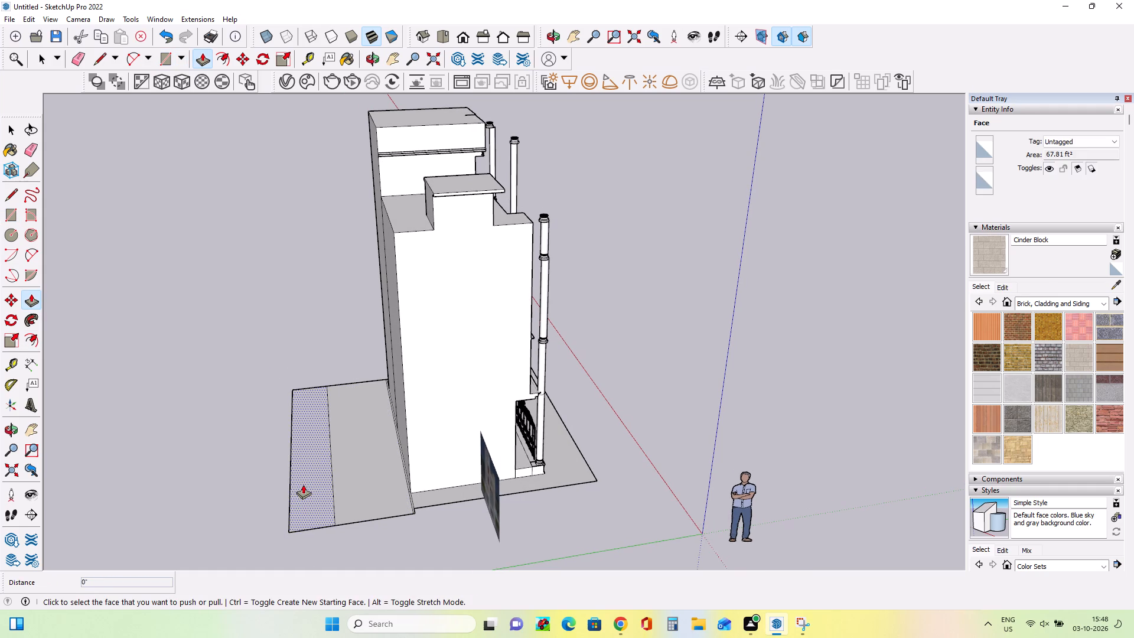
{"action": "left_click", "coordinate": [321, 403]}
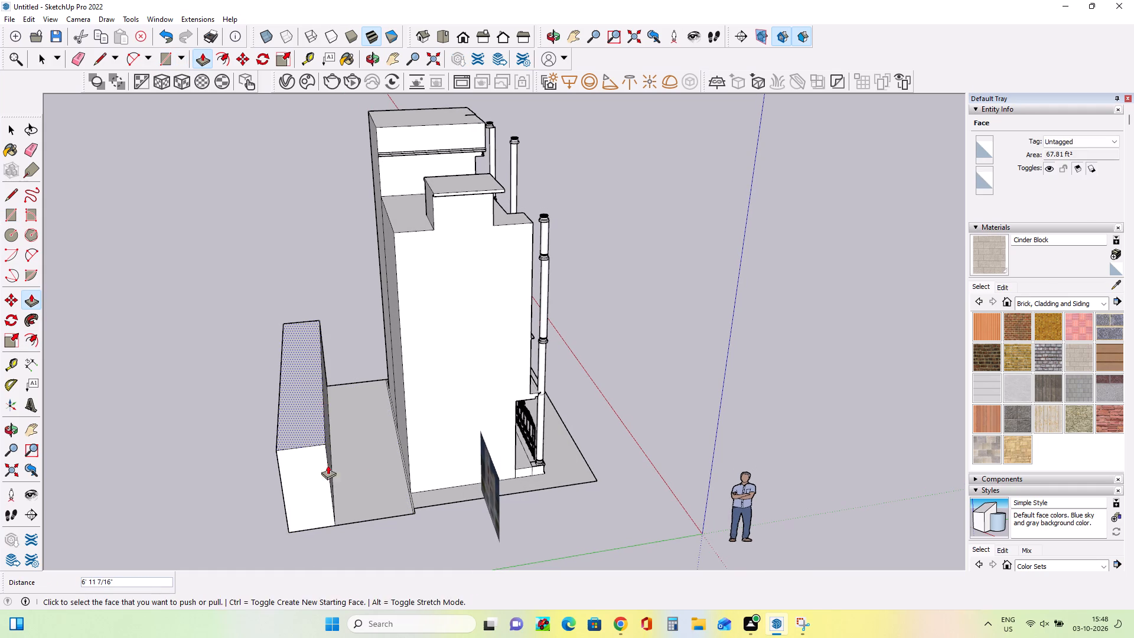
Push the boundary wall's inner face in about 1' 7" to make the wall thinner.
{"action": "middle_click_drag", "start_coordinate": [379, 475], "coordinate": [245, 463]}
{"action": "left_click", "coordinate": [301, 430]}
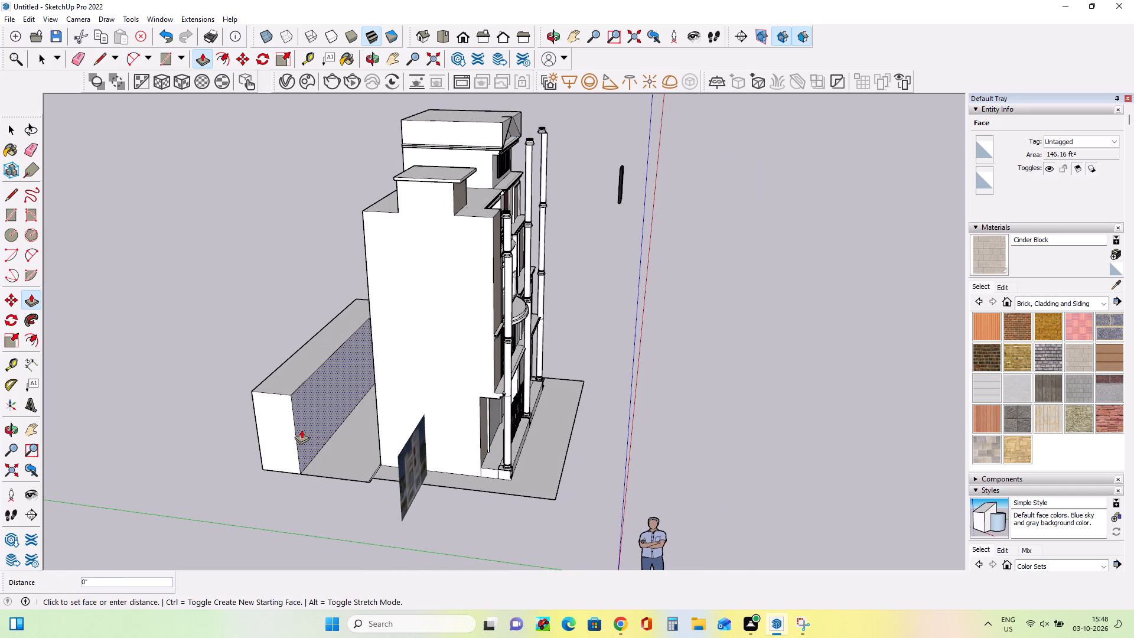
{"action": "left_click", "coordinate": [283, 421]}
Examine the reference image beside the building from the front to compare the surroundings.
{"action": "middle_click_drag", "start_coordinate": [342, 451], "coordinate": [150, 448]}
{"action": "middle_click_drag", "start_coordinate": [446, 428], "coordinate": [442, 436]}
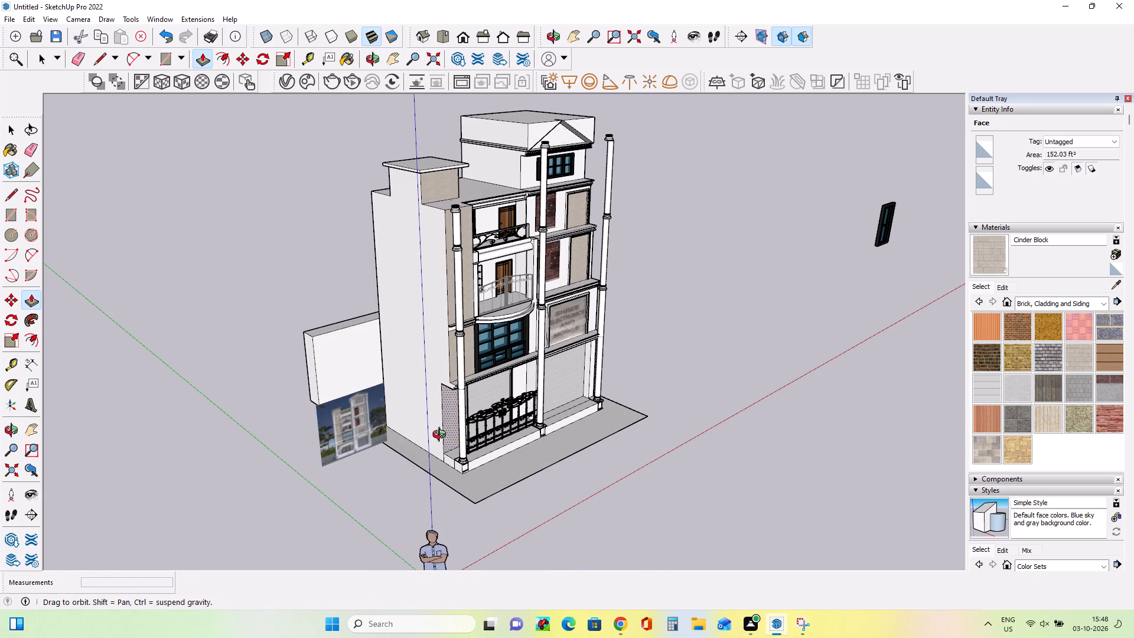
{"action": "middle_click_drag", "start_coordinate": [442, 436], "coordinate": [354, 461]}
{"action": "scroll", "coordinate": [361, 411], "scroll_direction": "up", "scroll_amount": 6}
{"action": "scroll", "coordinate": [361, 409], "scroll_direction": "down", "scroll_amount": 1}
{"action": "scroll", "coordinate": [361, 409], "scroll_direction": "up", "scroll_amount": 9}
{"action": "scroll", "coordinate": [361, 409], "scroll_direction": "down", "scroll_amount": 1}
{"action": "scroll", "coordinate": [361, 409], "scroll_direction": "up", "scroll_amount": 4}
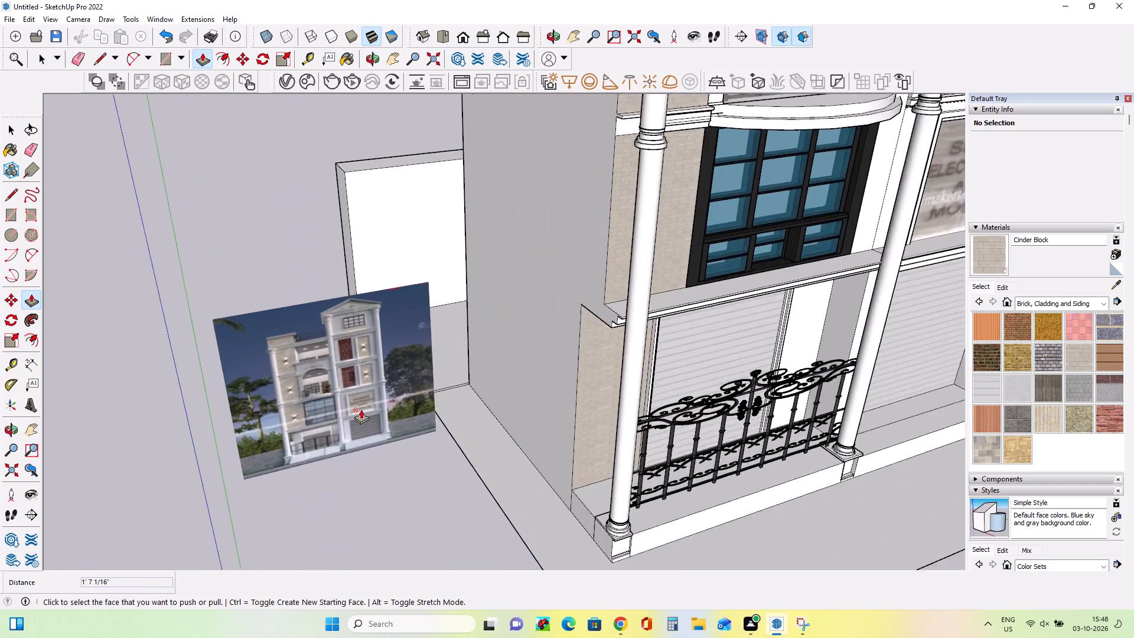
{"action": "scroll", "coordinate": [361, 409], "scroll_direction": "up", "scroll_amount": 8}
{"action": "scroll", "coordinate": [361, 409], "scroll_direction": "down", "scroll_amount": 10}
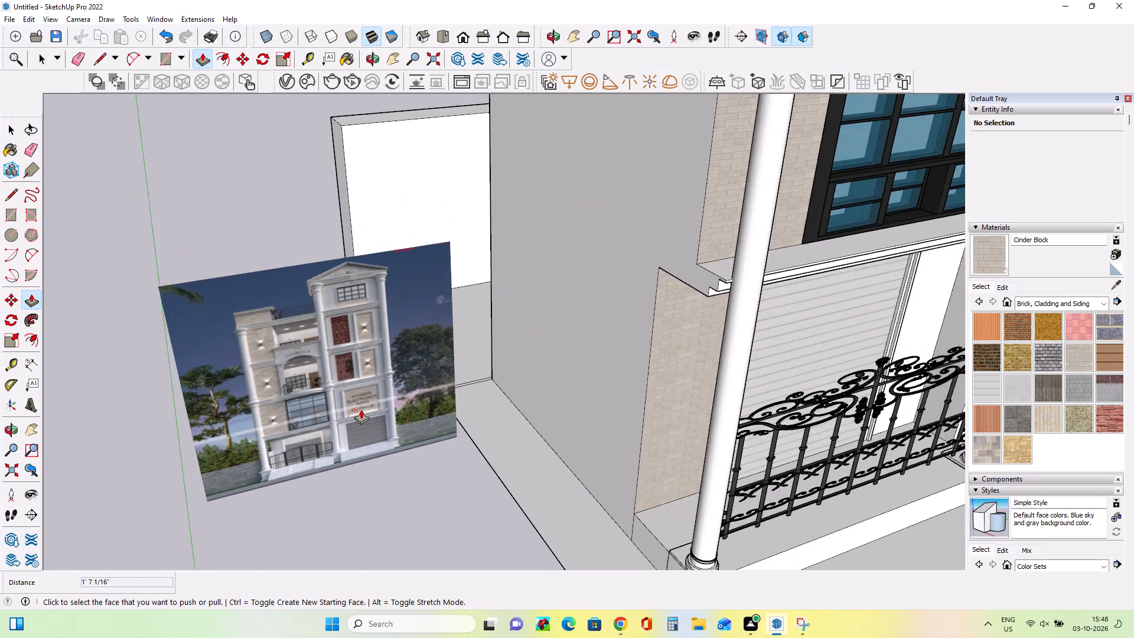
{"action": "scroll", "coordinate": [361, 409], "scroll_direction": "down", "scroll_amount": 9}
{"action": "scroll", "coordinate": [361, 409], "scroll_direction": "down", "scroll_amount": 16}
{"action": "scroll", "coordinate": [361, 409], "scroll_direction": "down", "scroll_amount": 5}
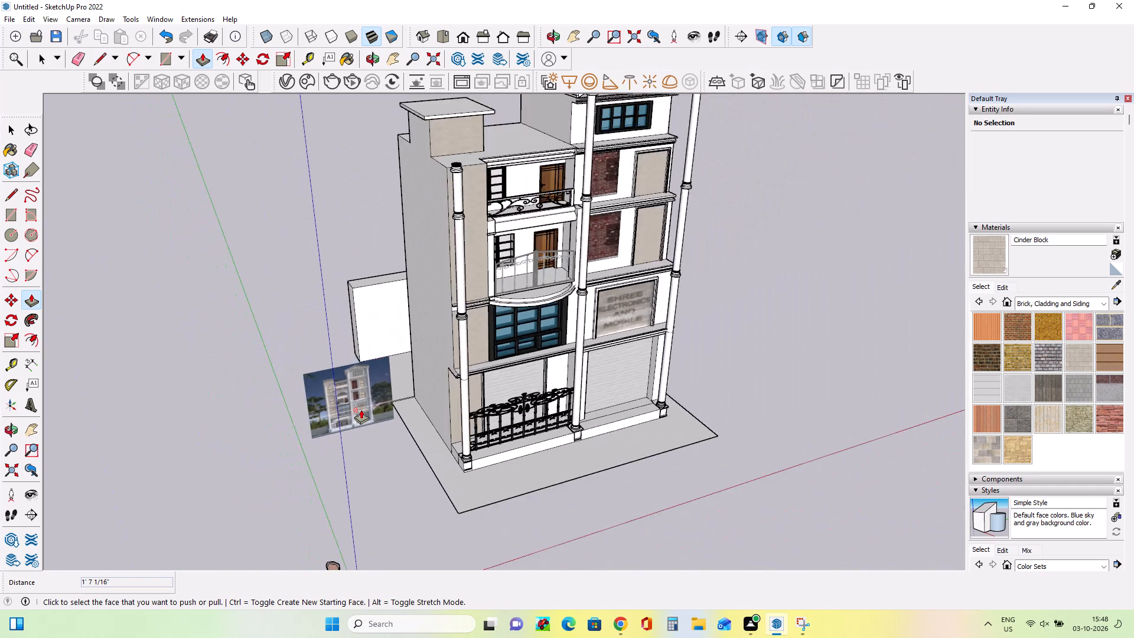
{"action": "scroll", "coordinate": [361, 409], "scroll_direction": "down", "scroll_amount": 11}
Push the rear boundary wall's inner face in by about another 6 1/2".
{"action": "middle_click_drag", "start_coordinate": [335, 451], "coordinate": [616, 427]}
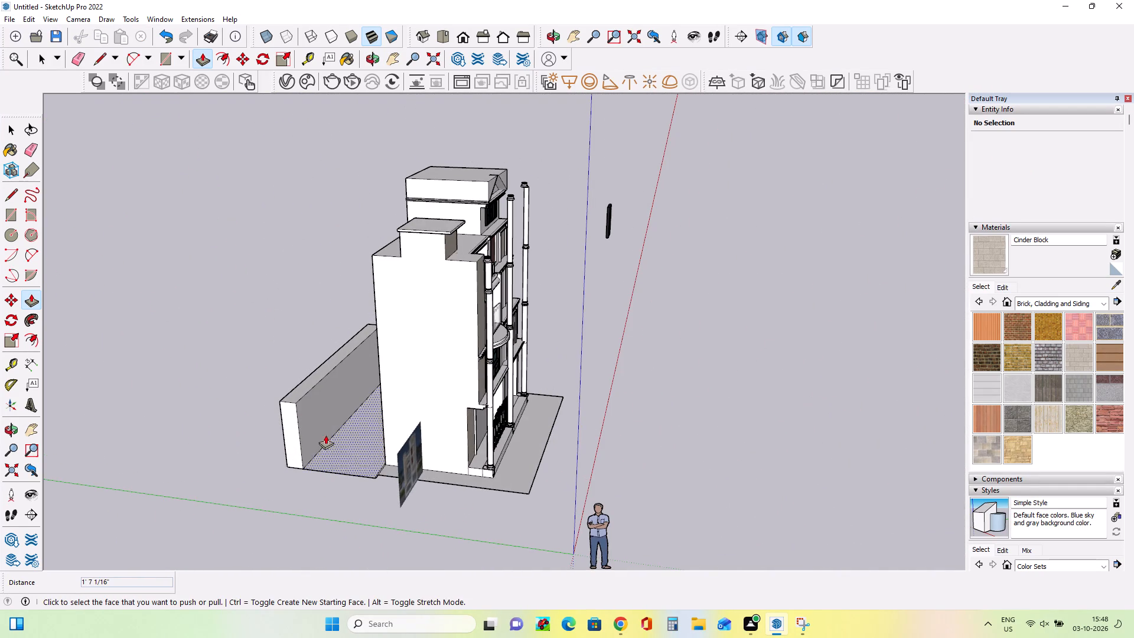
{"action": "left_click", "coordinate": [316, 422]}
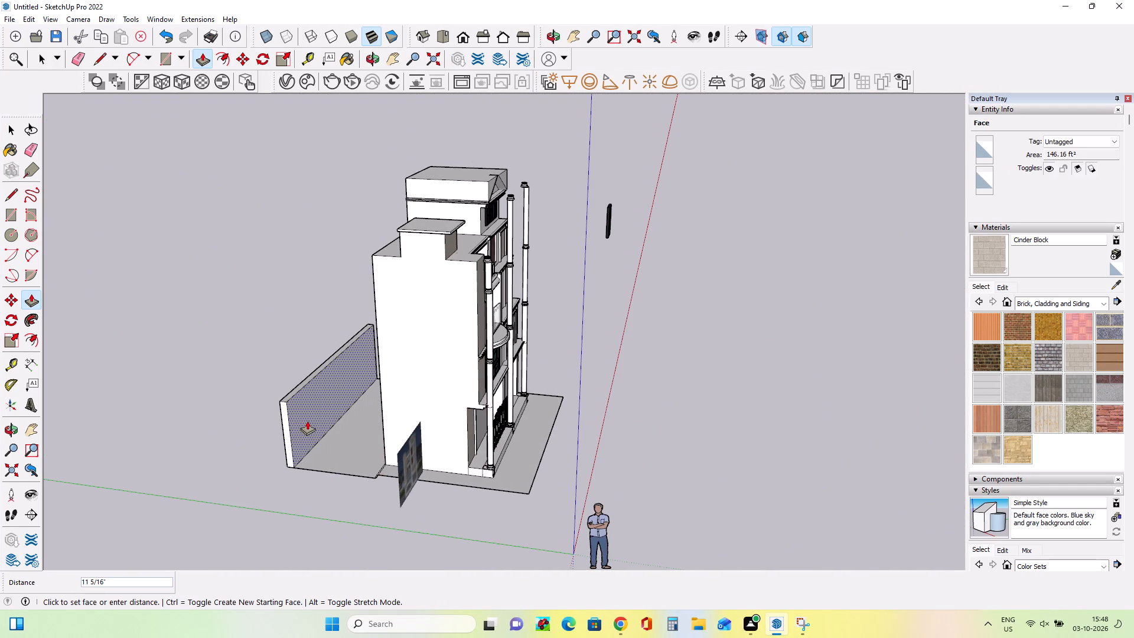
{"action": "left_click", "coordinate": [311, 422]}
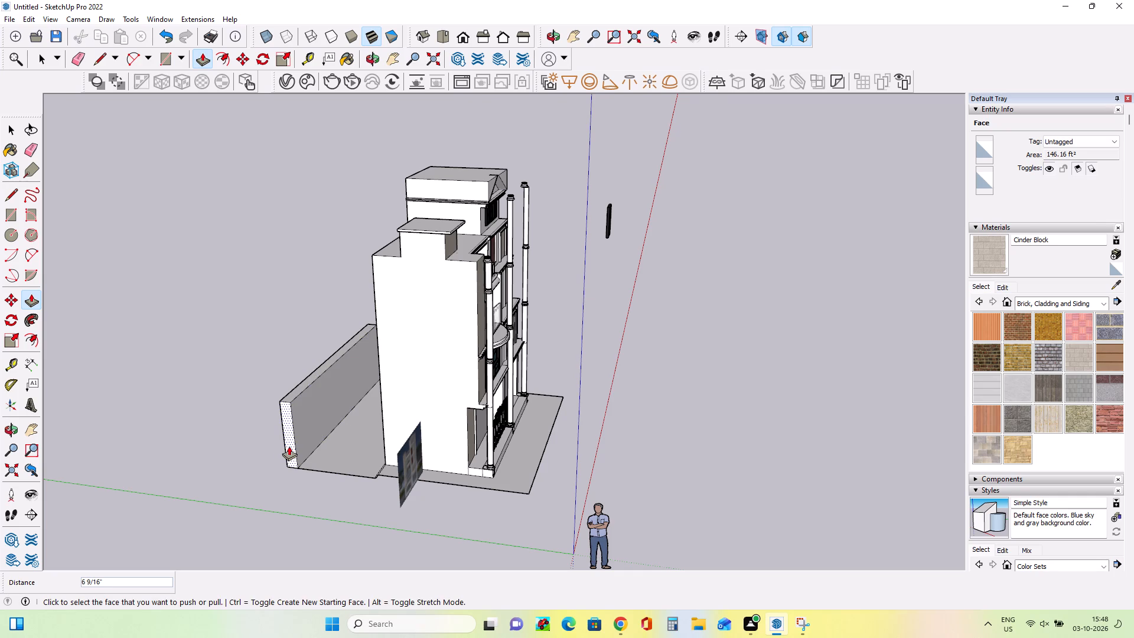
Extend the rear boundary wall's end on the reference-image side outward about 6' 2".
{"action": "left_click", "coordinate": [289, 446]}
{"action": "double_click", "coordinate": [262, 487]}
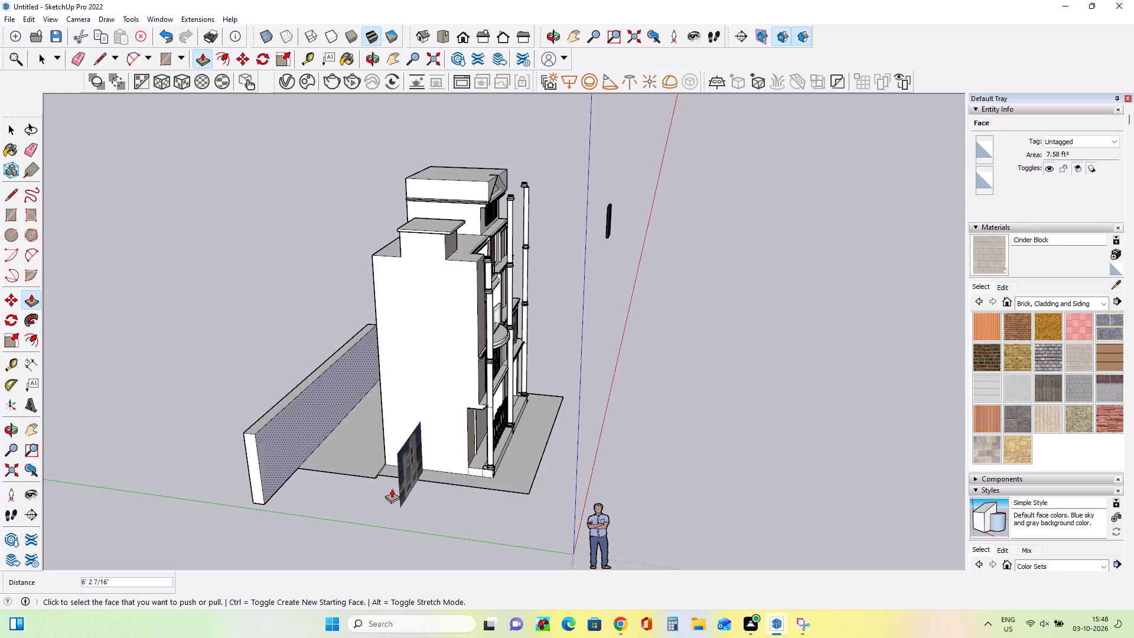
Extend the rear boundary wall's opposite end, on the shop shutter side, outward past the ground rectangle.
{"action": "middle_click_drag", "start_coordinate": [395, 490], "coordinate": [135, 526]}
{"action": "middle_click_drag", "start_coordinate": [669, 390], "coordinate": [411, 403]}
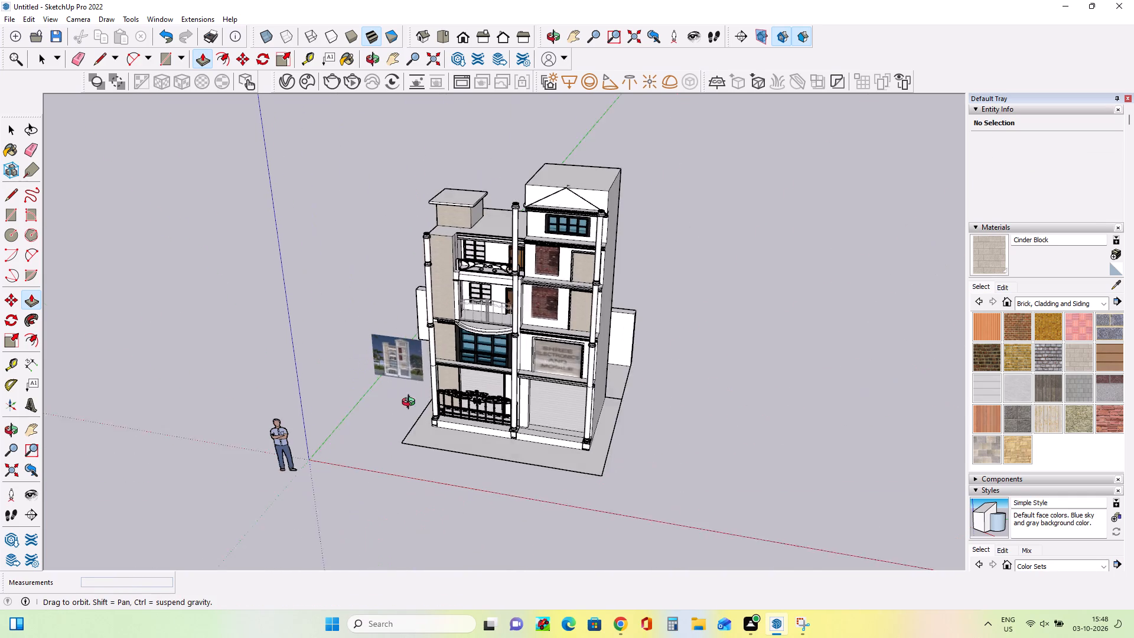
{"action": "middle_click_drag", "start_coordinate": [411, 403], "coordinate": [406, 405]}
{"action": "middle_click_drag", "start_coordinate": [703, 360], "coordinate": [578, 379]}
{"action": "scroll", "coordinate": [690, 382], "scroll_direction": "up", "scroll_amount": 6}
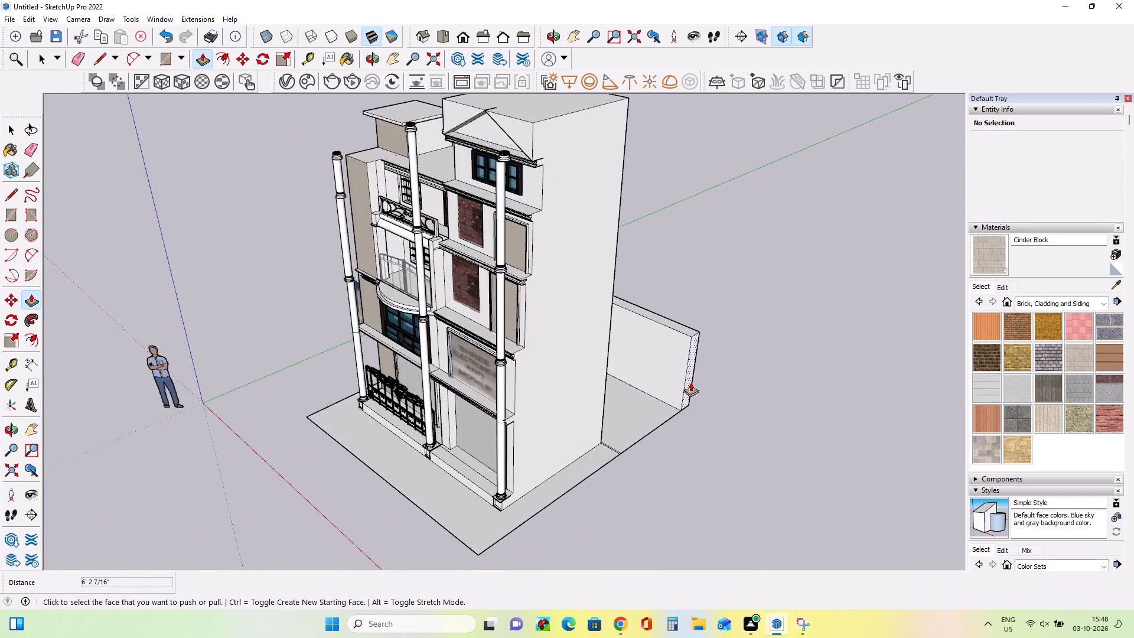
{"action": "scroll", "coordinate": [690, 382], "scroll_direction": "up", "scroll_amount": 3}
{"action": "left_click", "coordinate": [687, 386]}
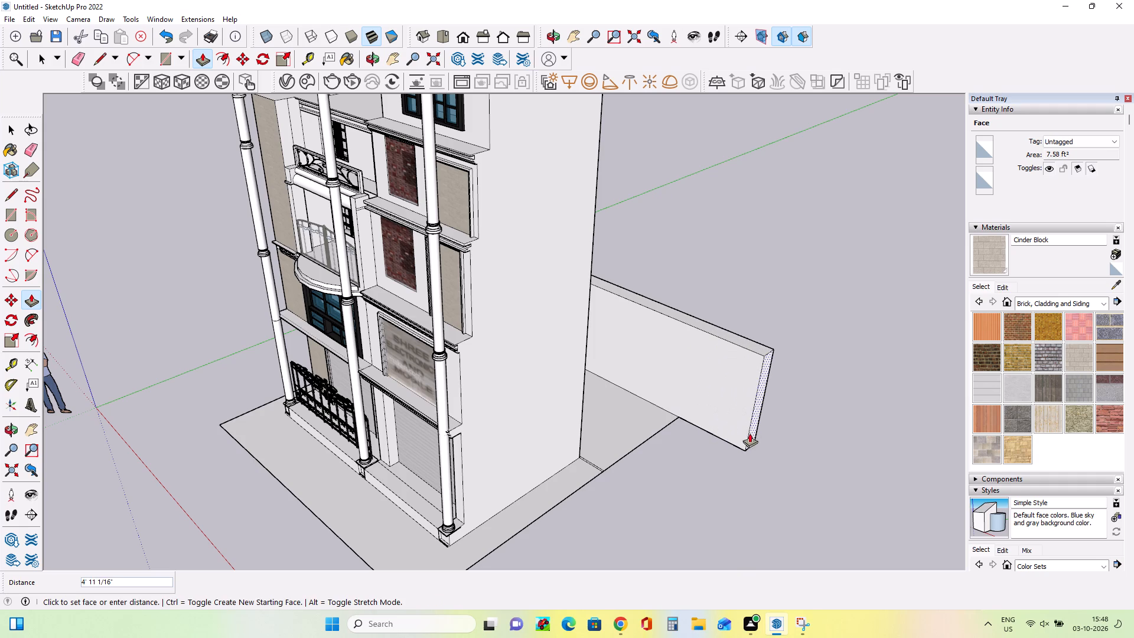
{"action": "triple_click", "coordinate": [769, 451]}
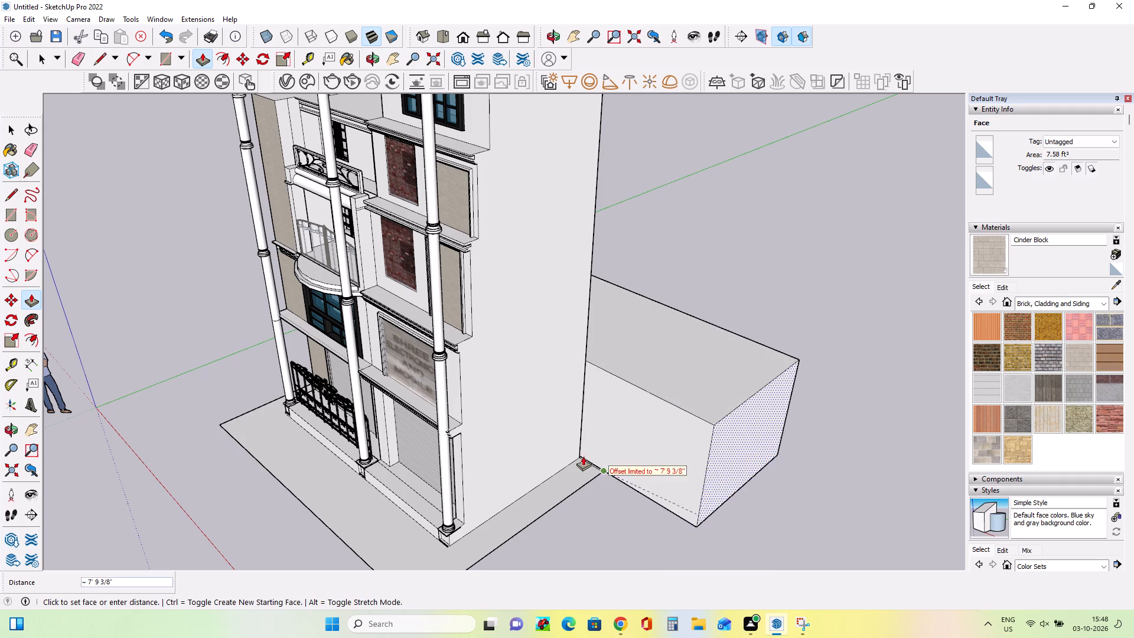
Push the rear boundary wall's front face in about 3" to slim the wall.
{"action": "middle_click_drag", "start_coordinate": [586, 456], "coordinate": [633, 450]}
{"action": "scroll", "coordinate": [634, 449], "scroll_direction": "up", "scroll_amount": 1}
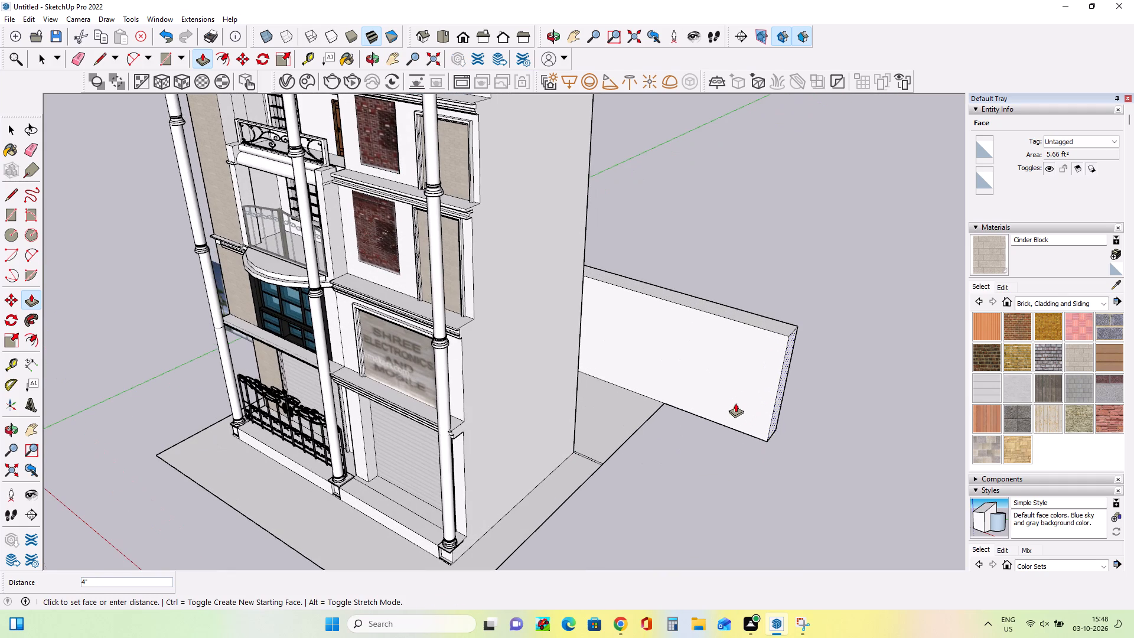
{"action": "left_click", "coordinate": [736, 402]}
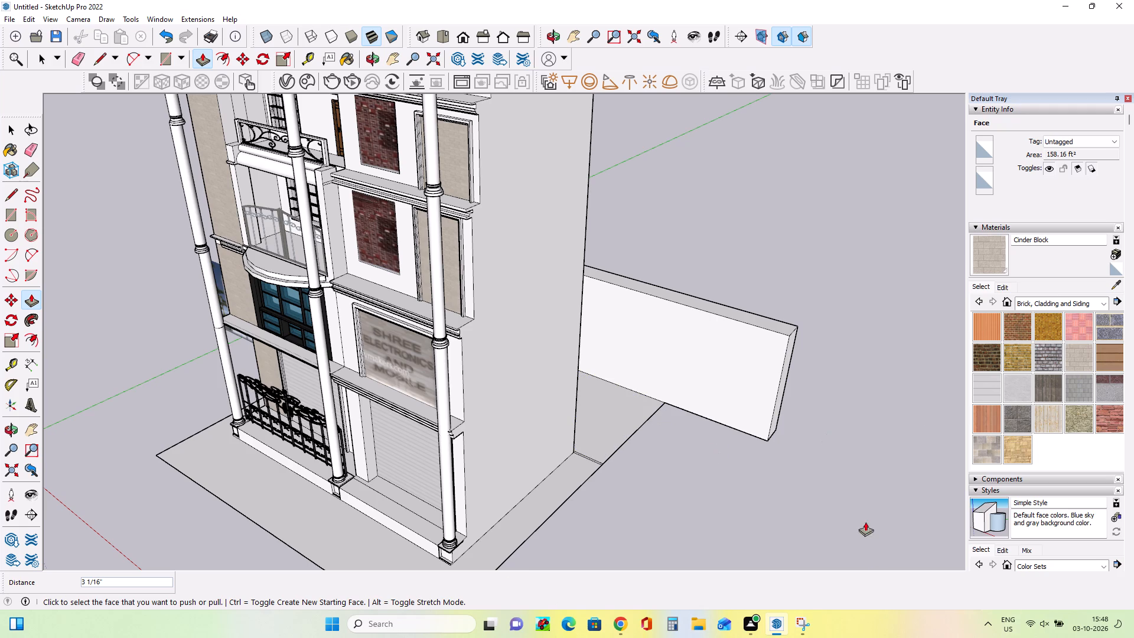
Paint the front face of the rear boundary wall with the Brick Tumbled material.
{"action": "left_click", "coordinate": [1041, 359]}
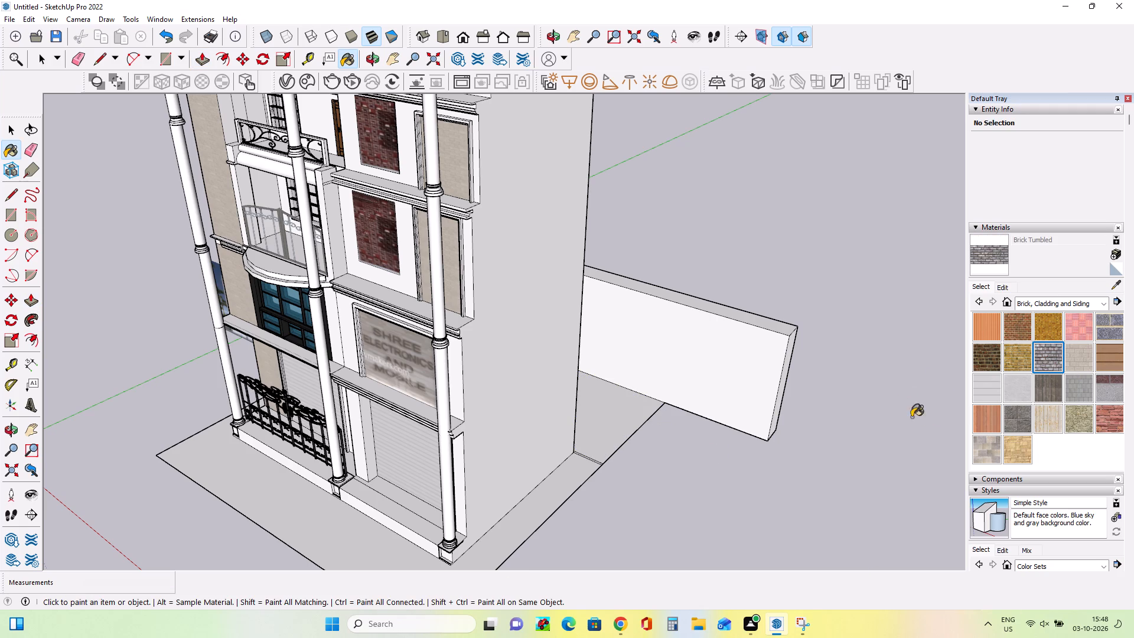
{"action": "left_click", "coordinate": [728, 373]}
Draw a ground rectangle about 22' by 2' 5" along the base's side edge, from the rear wall to the front corner.
{"action": "middle_click_drag", "start_coordinate": [745, 396], "coordinate": [881, 357]}
{"action": "middle_click", "coordinate": [881, 357]}
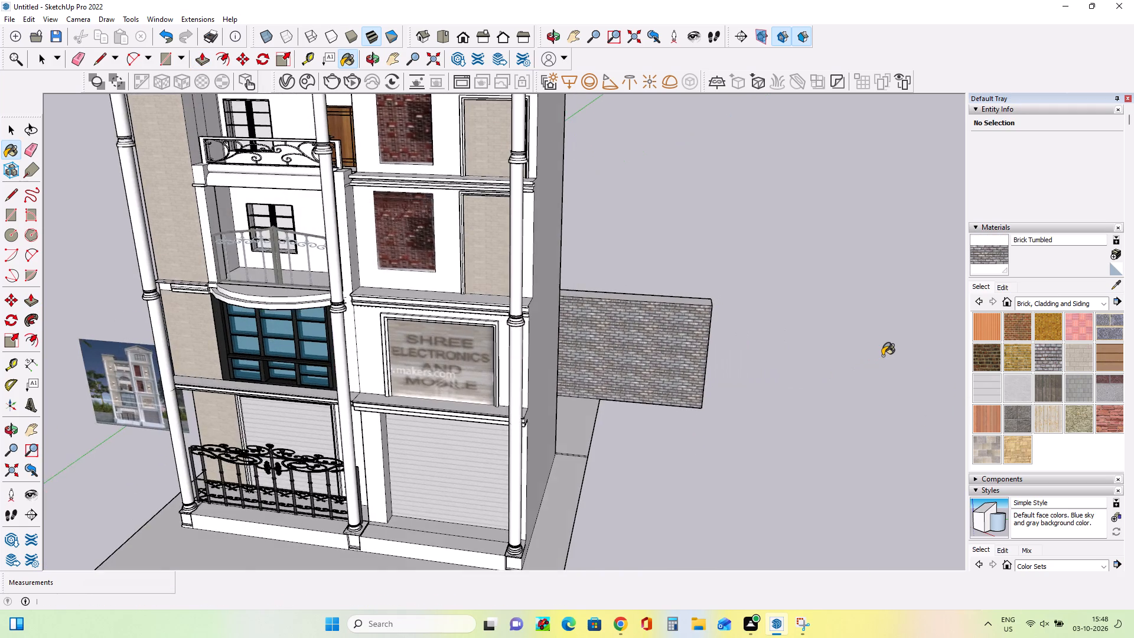
{"action": "scroll", "coordinate": [882, 358], "scroll_direction": "down", "scroll_amount": 13}
{"action": "scroll", "coordinate": [699, 431], "scroll_direction": "up", "scroll_amount": 2}
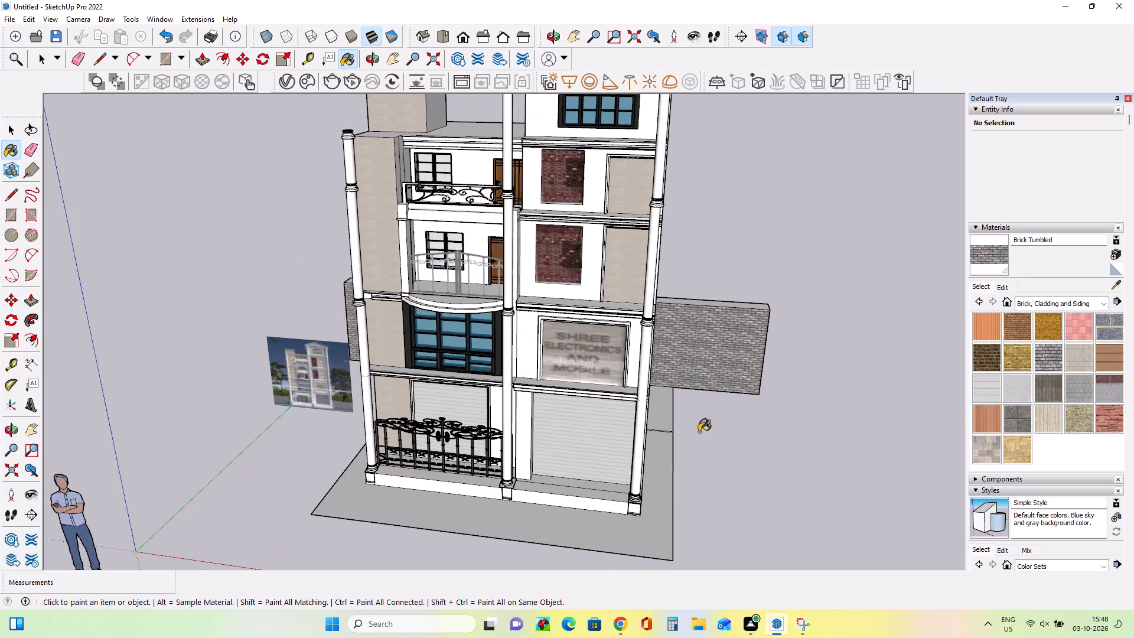
{"action": "middle_click_drag", "start_coordinate": [712, 444], "coordinate": [756, 448]}
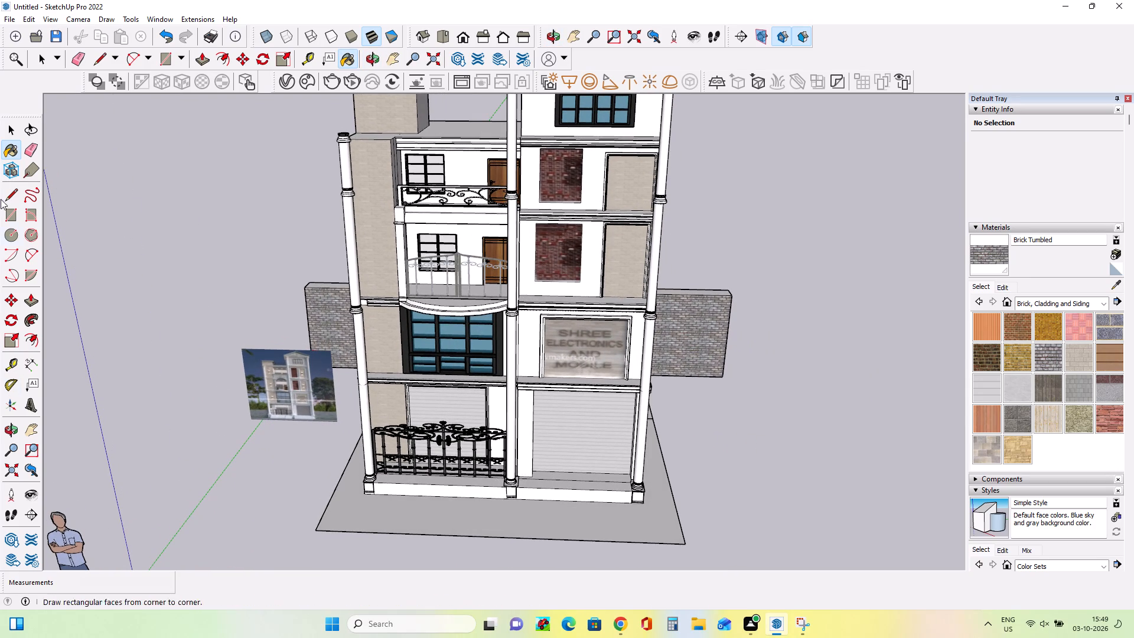
{"action": "left_click", "coordinate": [6, 211]}
{"action": "middle_click_drag", "start_coordinate": [718, 401], "coordinate": [640, 410]}
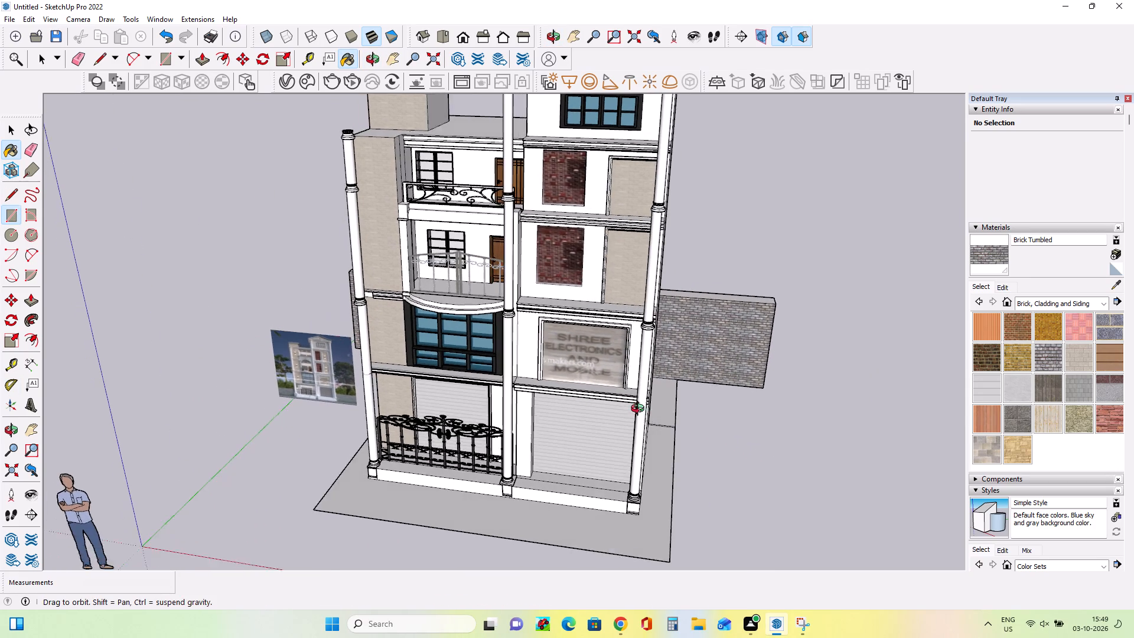
{"action": "middle_click_drag", "start_coordinate": [640, 410], "coordinate": [637, 408]}
{"action": "left_click", "coordinate": [698, 391]}
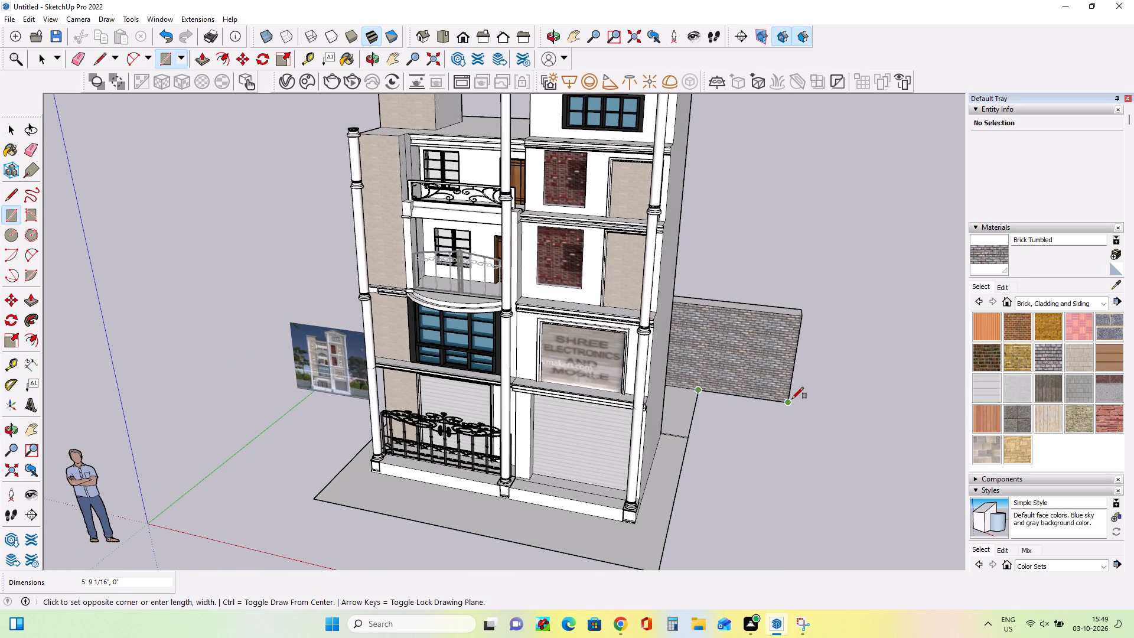
{"action": "left_click", "coordinate": [791, 402]}
{"action": "middle_click_drag", "start_coordinate": [784, 465], "coordinate": [846, 379]}
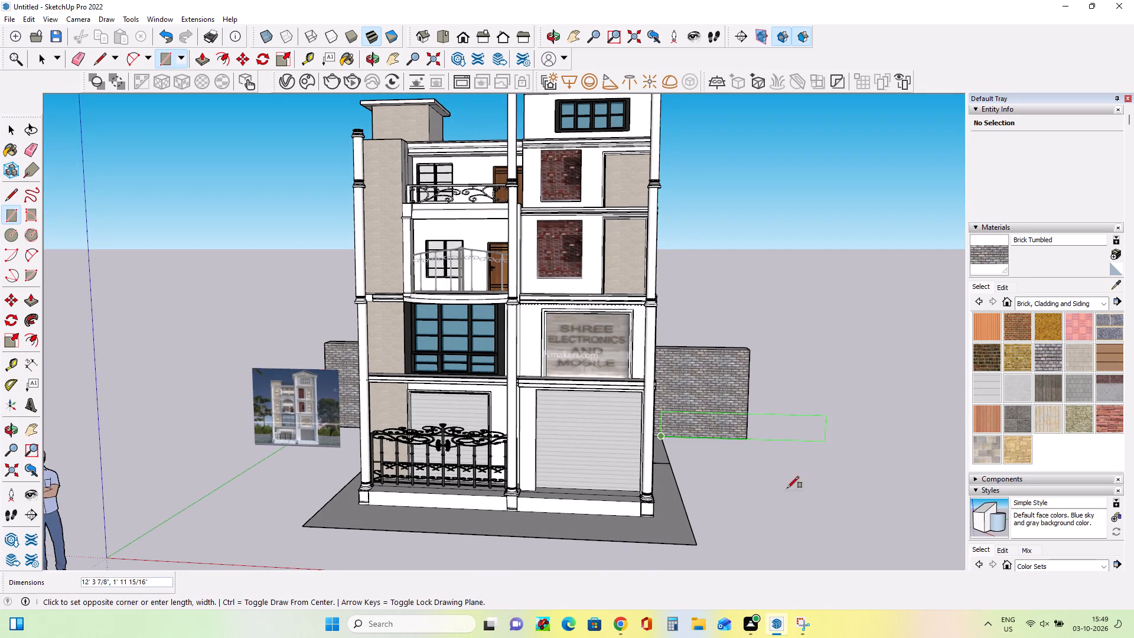
{"action": "left_click", "coordinate": [698, 546]}
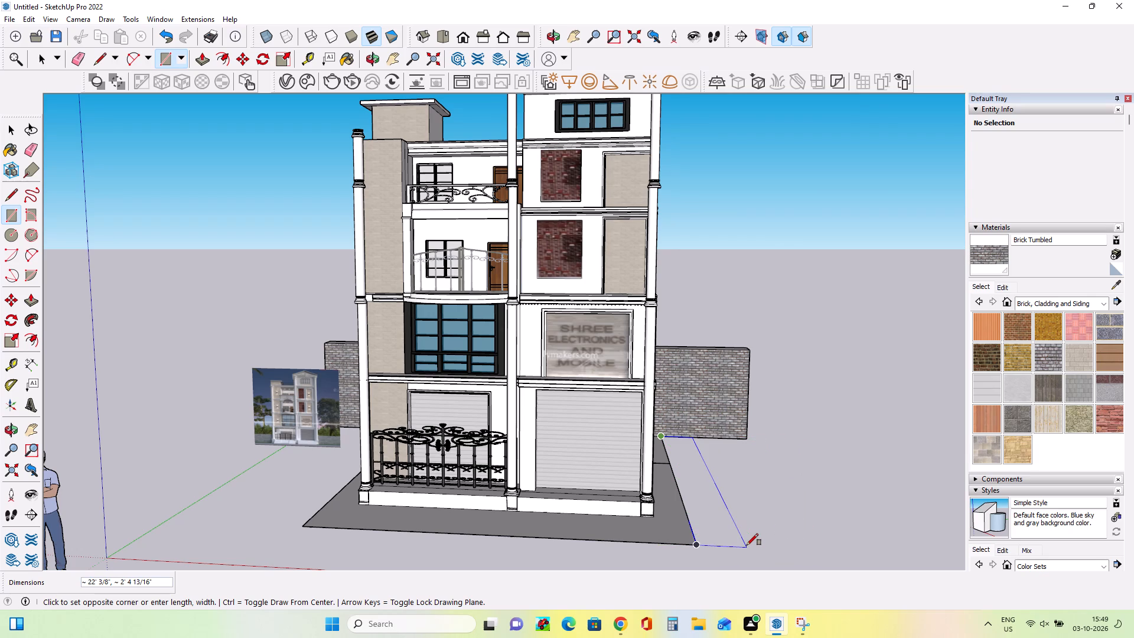
{"action": "double_click", "coordinate": [747, 545]}
Draw another ground rectangle about 22' by 4' against the new side strip, reaching from the rear wall to the front edge.
{"action": "middle_click_drag", "start_coordinate": [708, 512], "coordinate": [751, 608]}
{"action": "scroll", "coordinate": [731, 407], "scroll_direction": "up", "scroll_amount": 1}
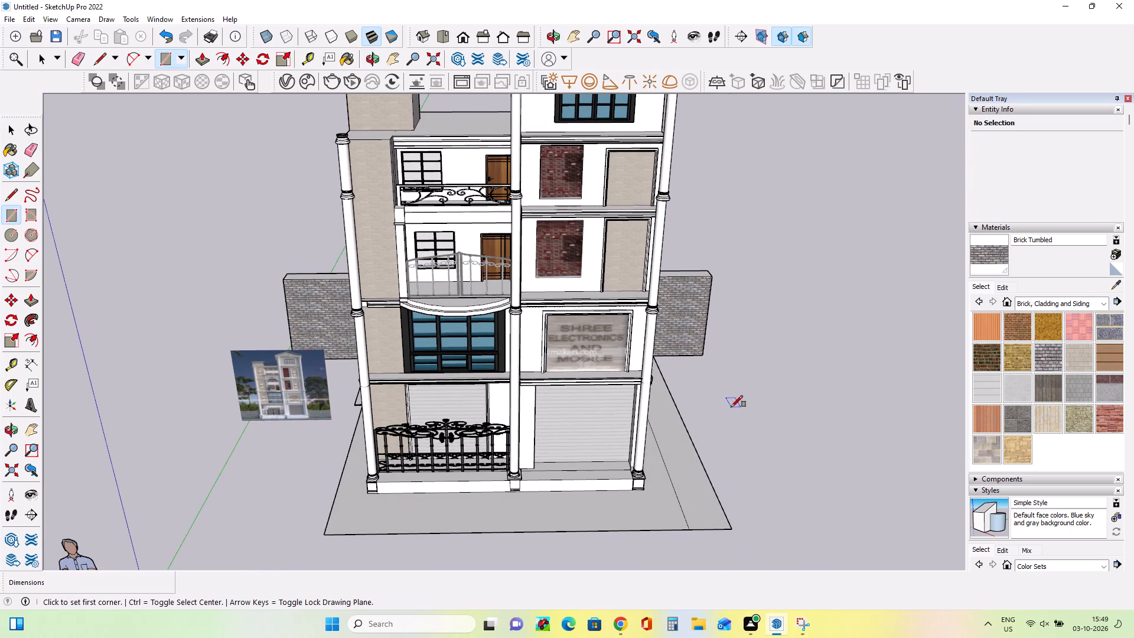
{"action": "middle_click_drag", "start_coordinate": [731, 407], "coordinate": [674, 427]}
{"action": "left_click", "coordinate": [696, 354]}
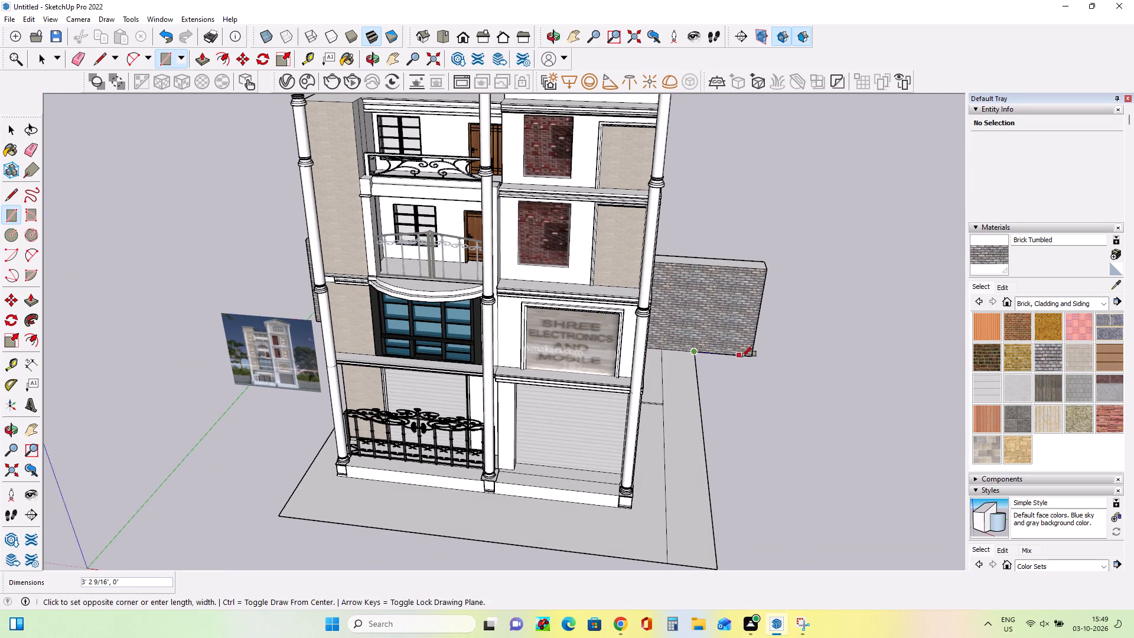
{"action": "left_click", "coordinate": [748, 359]}
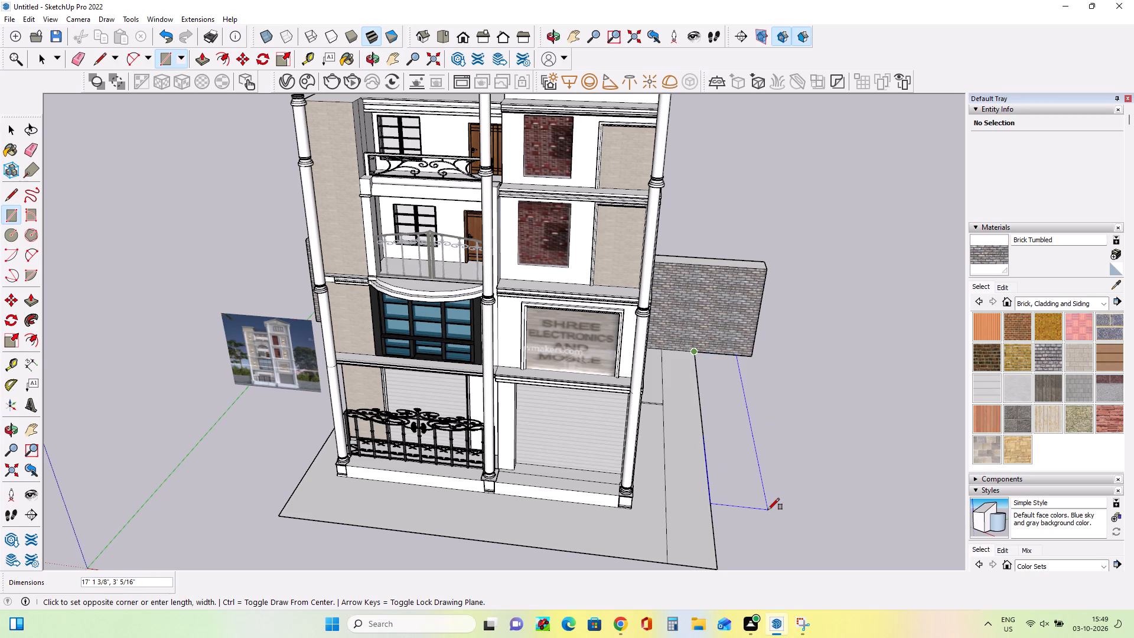
{"action": "middle_click_drag", "start_coordinate": [768, 510], "coordinate": [833, 468]}
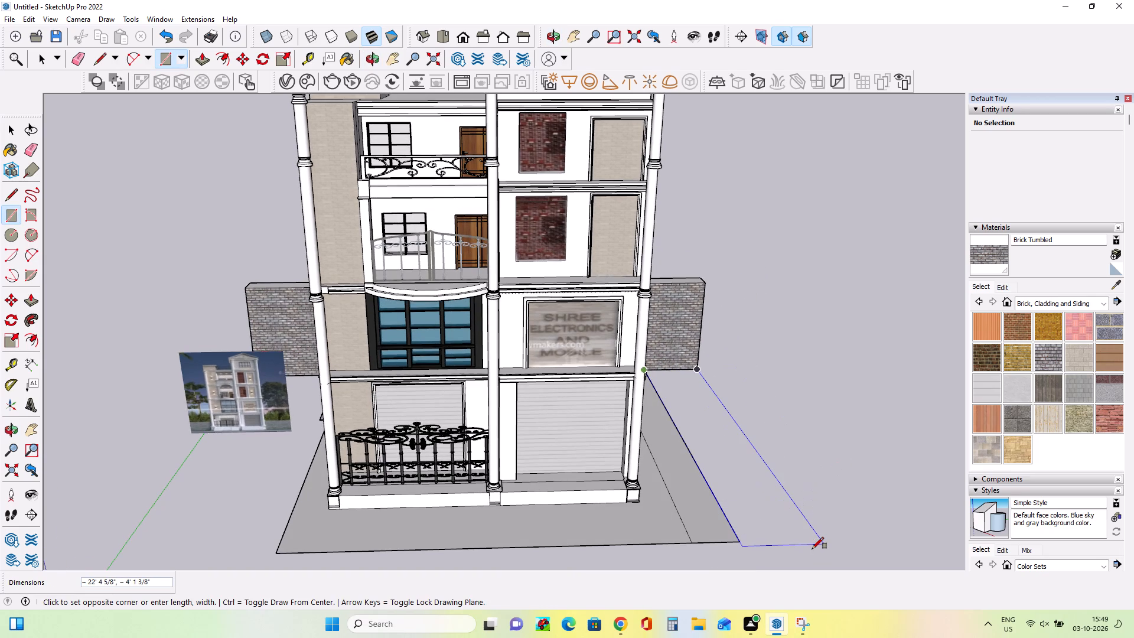
{"action": "left_click", "coordinate": [812, 545]}
Erase the line dividing the two new ground strips on the shop shutter side.
{"action": "middle_click_drag", "start_coordinate": [769, 462], "coordinate": [779, 492]}
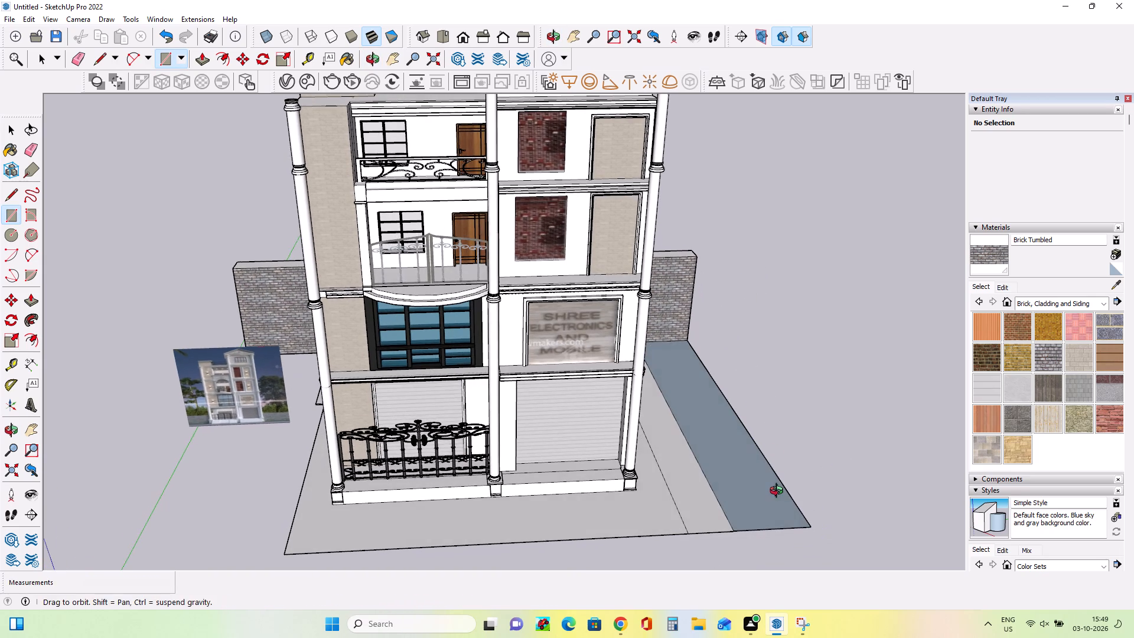
{"action": "middle_click_drag", "start_coordinate": [779, 492], "coordinate": [780, 493]}
{"action": "left_click", "coordinate": [32, 148]}
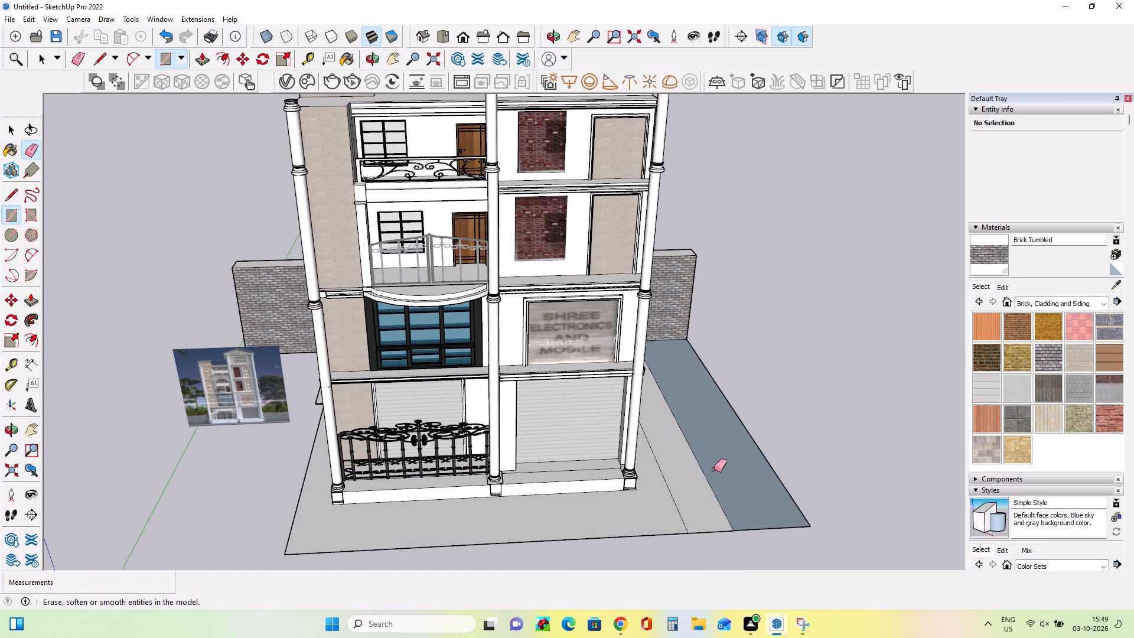
{"action": "left_click", "coordinate": [707, 480]}
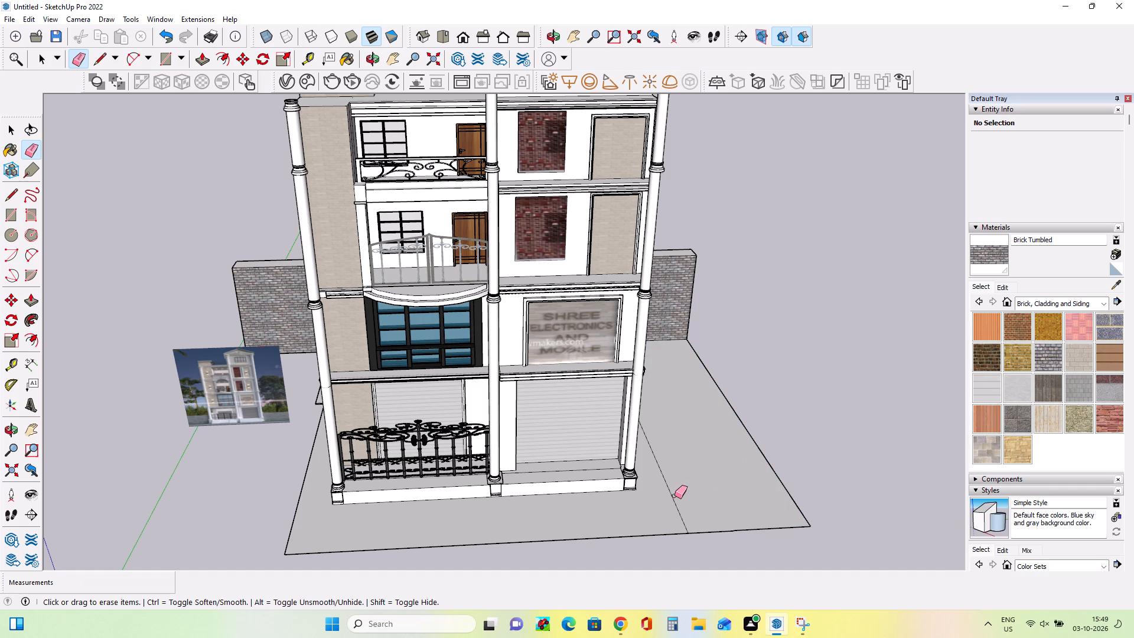
Erase the remaining line between the base and the added ground strip on the shop shutter side.
{"action": "left_click", "coordinate": [674, 496]}
{"action": "left_click", "coordinate": [673, 496]}
Move the reference image about 59' 3" from beside the brick wall to the open area past the shop shutter side.
{"action": "middle_click_drag", "start_coordinate": [546, 466], "coordinate": [625, 466]}
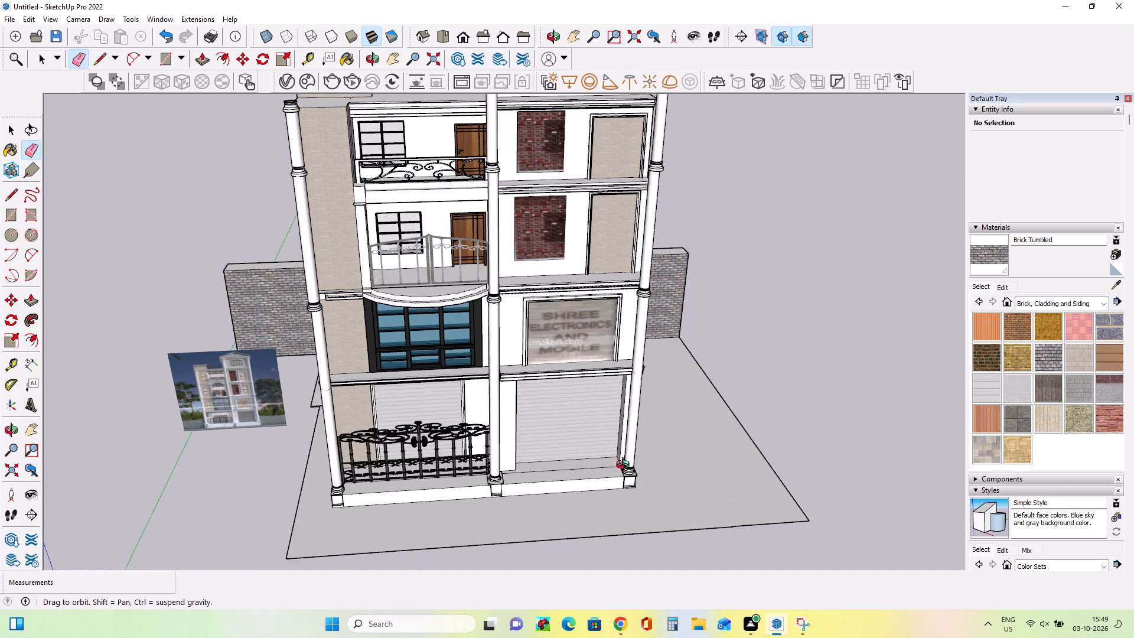
{"action": "middle_click_drag", "start_coordinate": [625, 466], "coordinate": [666, 469]}
{"action": "scroll", "coordinate": [204, 480], "scroll_direction": "down", "scroll_amount": 4}
{"action": "scroll", "coordinate": [143, 456], "scroll_direction": "down", "scroll_amount": 5}
{"action": "middle_click_drag", "start_coordinate": [124, 480], "coordinate": [230, 388]}
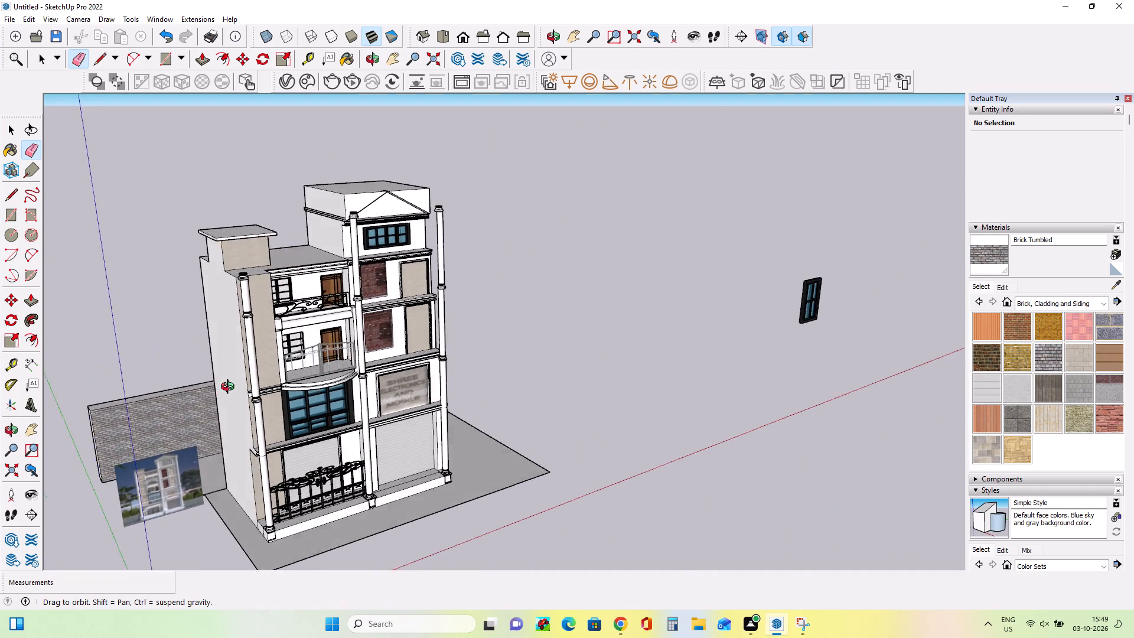
{"action": "middle_click_drag", "start_coordinate": [230, 388], "coordinate": [233, 385]}
{"action": "scroll", "coordinate": [25, 294], "scroll_direction": "up", "scroll_amount": 1}
{"action": "left_click", "coordinate": [6, 131]}
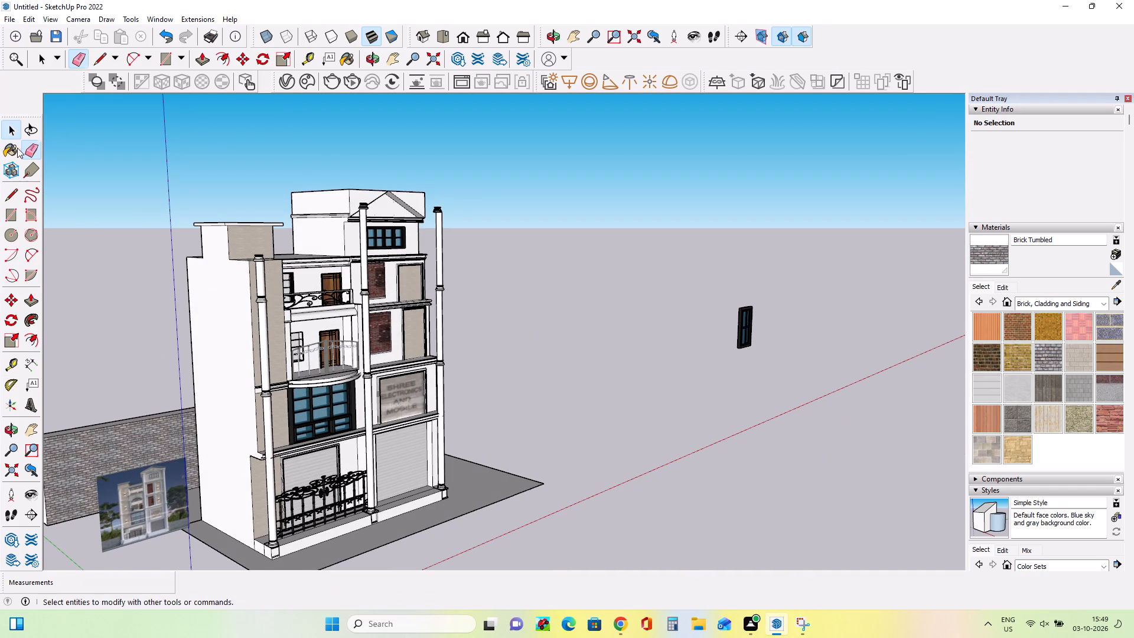
{"action": "left_click", "coordinate": [109, 506]}
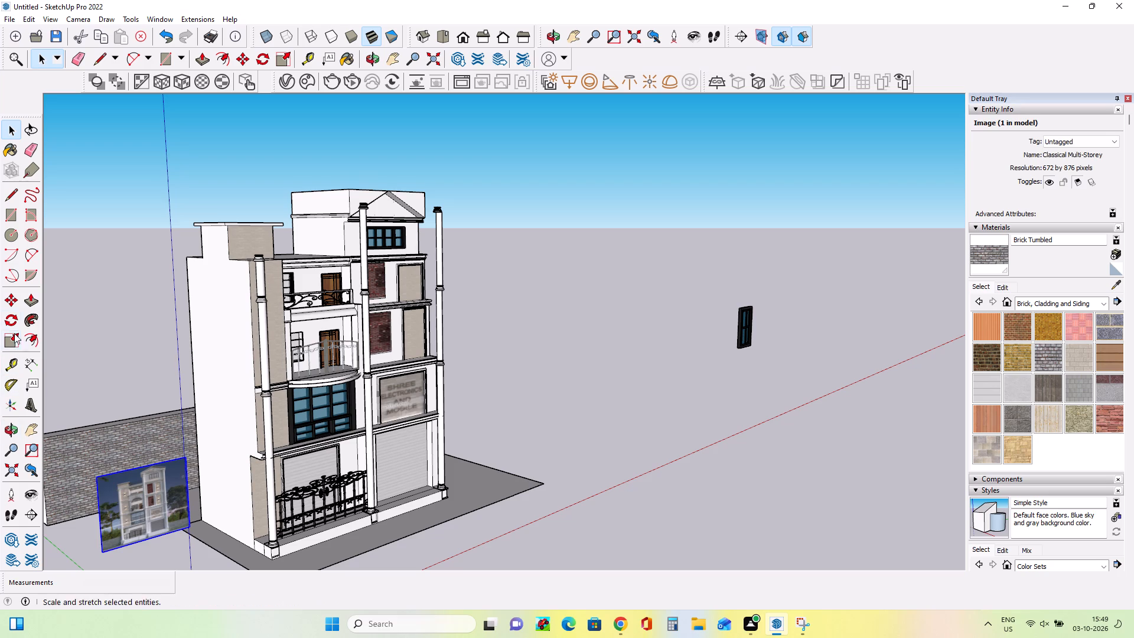
{"action": "left_click", "coordinate": [9, 296]}
{"action": "left_click", "coordinate": [104, 556]}
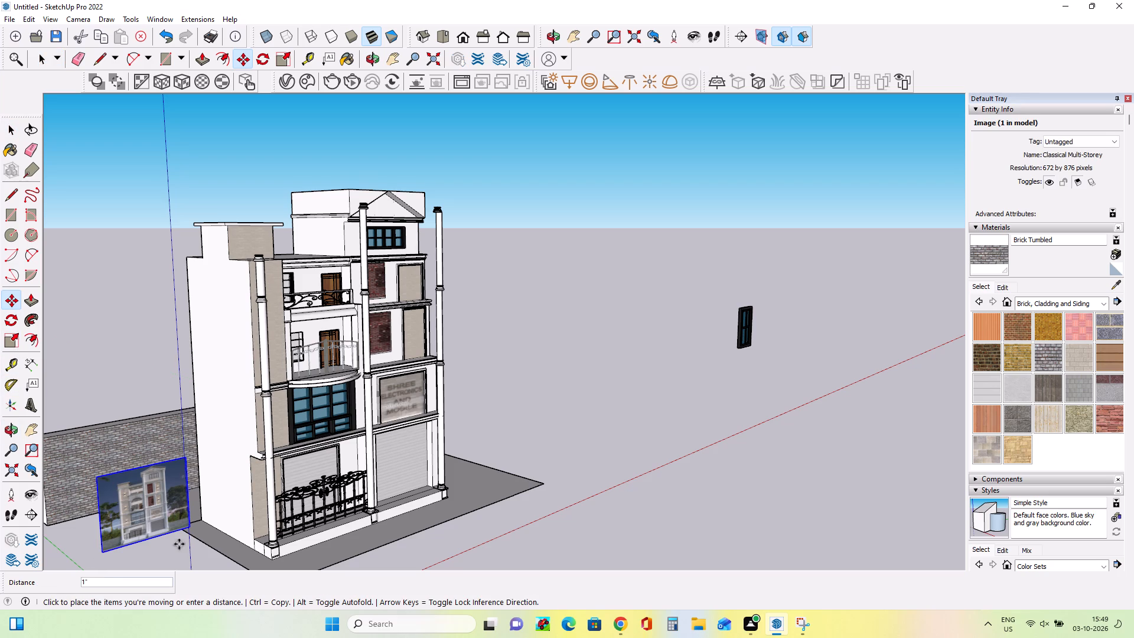
{"action": "left_click", "coordinate": [565, 393]}
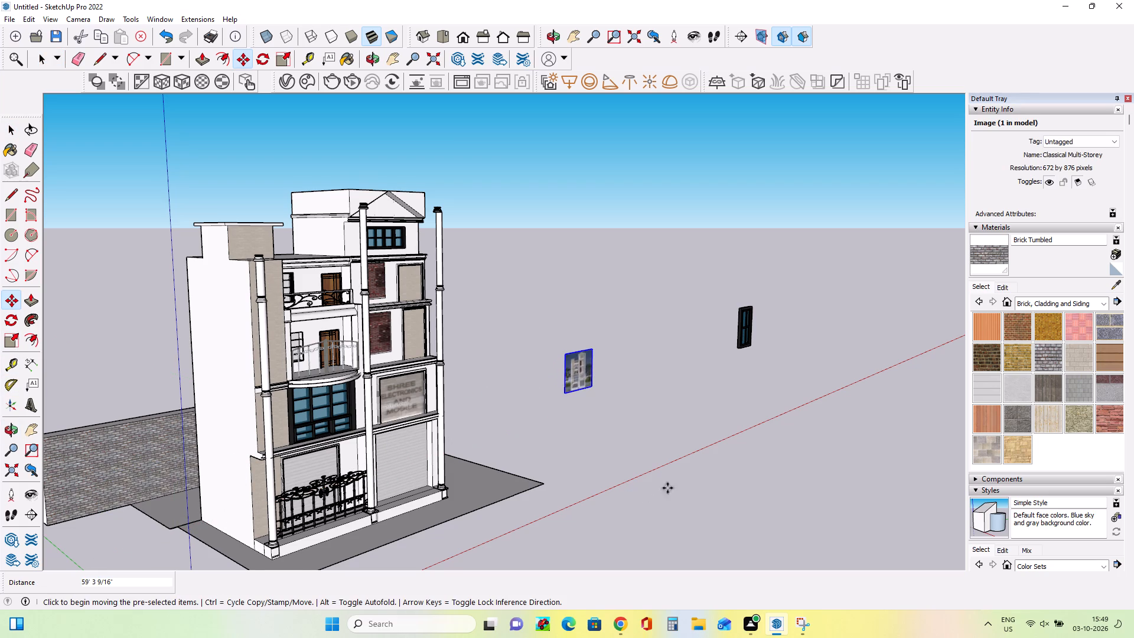
Draw a ground rectangle about 22' by 6' 10" on the gate side, from the base's front corner to the rear wall's outer end.
{"action": "scroll", "coordinate": [768, 457], "scroll_direction": "down", "scroll_amount": 8}
{"action": "scroll", "coordinate": [320, 503], "scroll_direction": "down", "scroll_amount": 10}
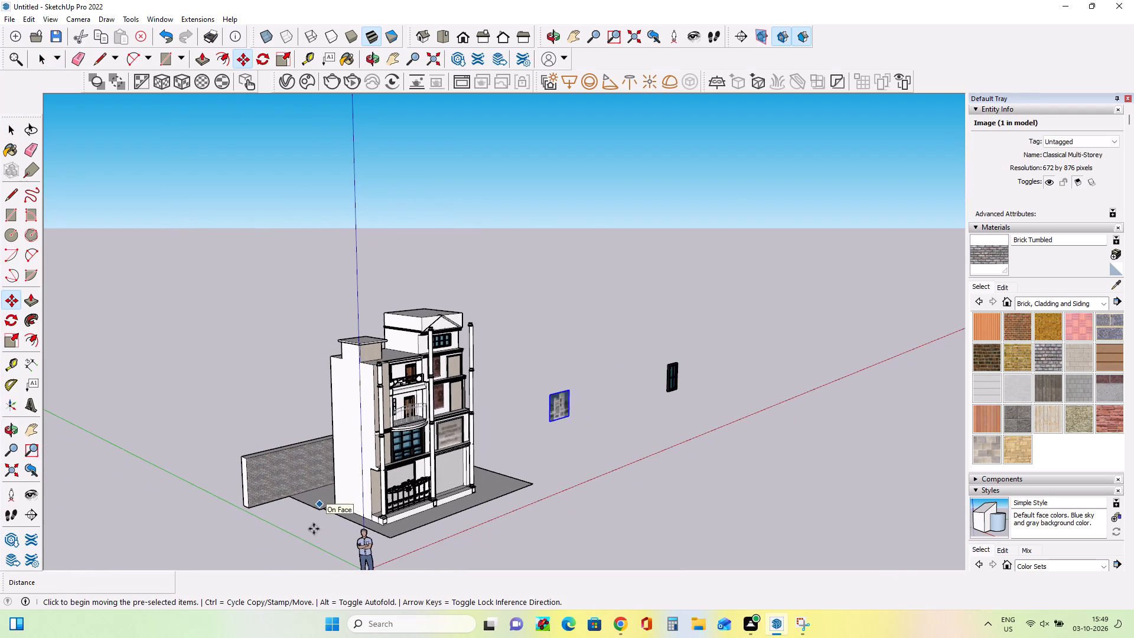
{"action": "scroll", "coordinate": [301, 542], "scroll_direction": "up", "scroll_amount": 18}
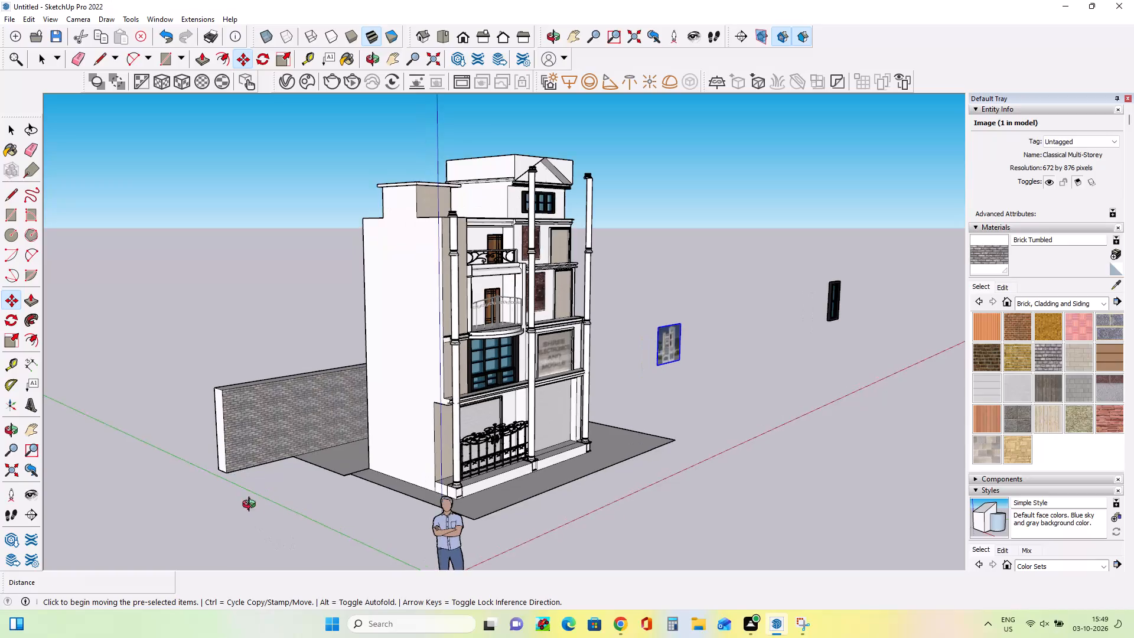
{"action": "middle_click_drag", "start_coordinate": [249, 503], "coordinate": [361, 578]}
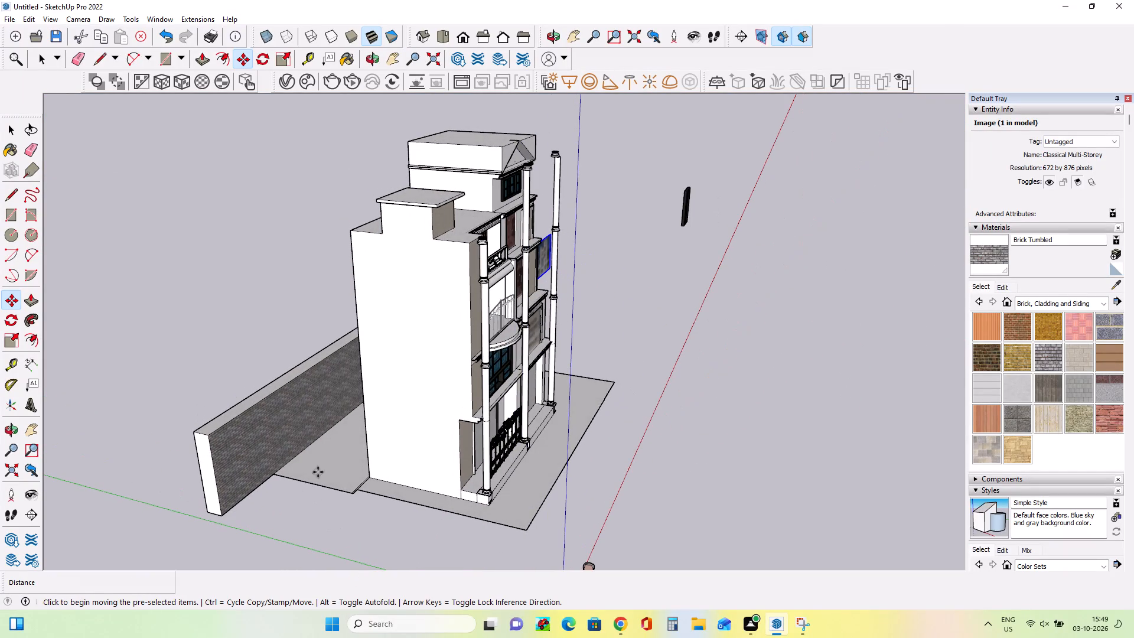
{"action": "left_click", "coordinate": [16, 217]}
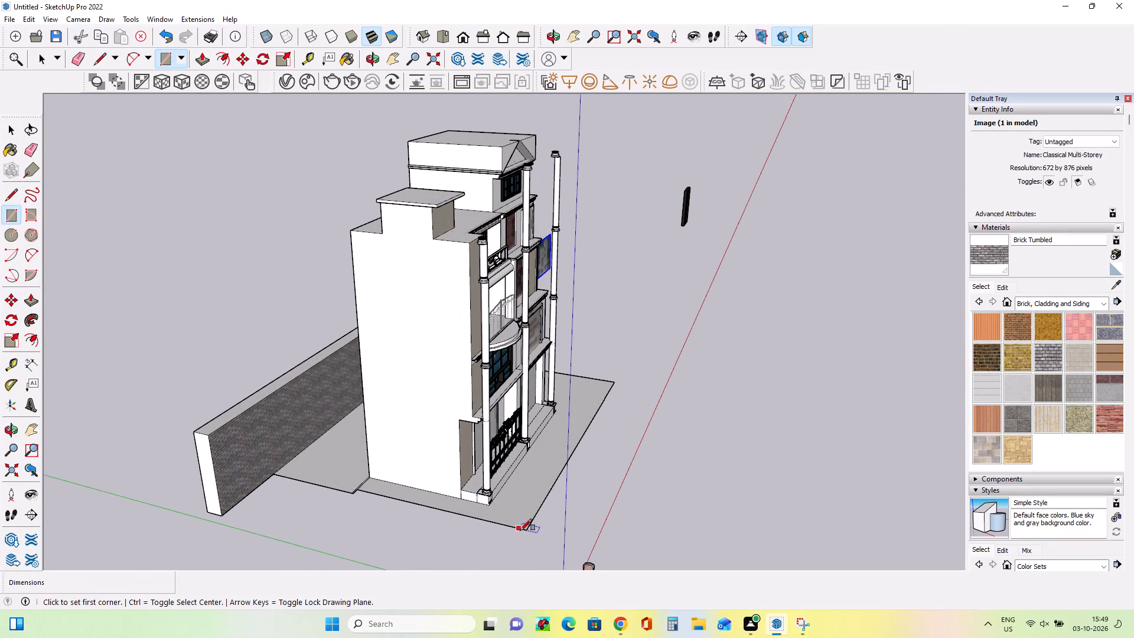
{"action": "left_click", "coordinate": [525, 532]}
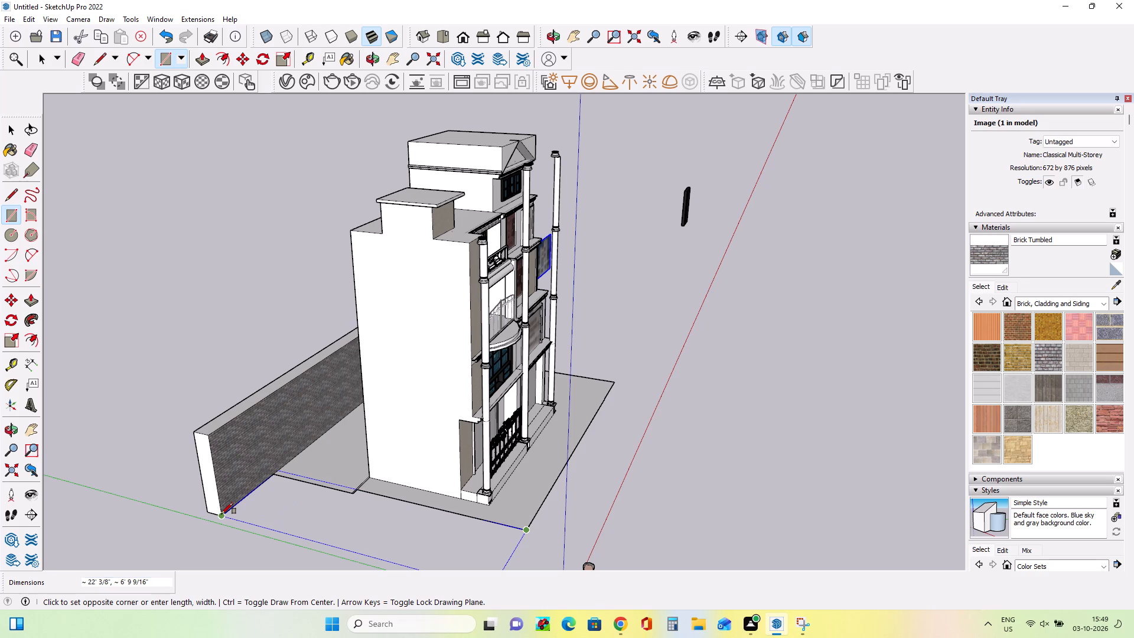
{"action": "left_click", "coordinate": [221, 514]}
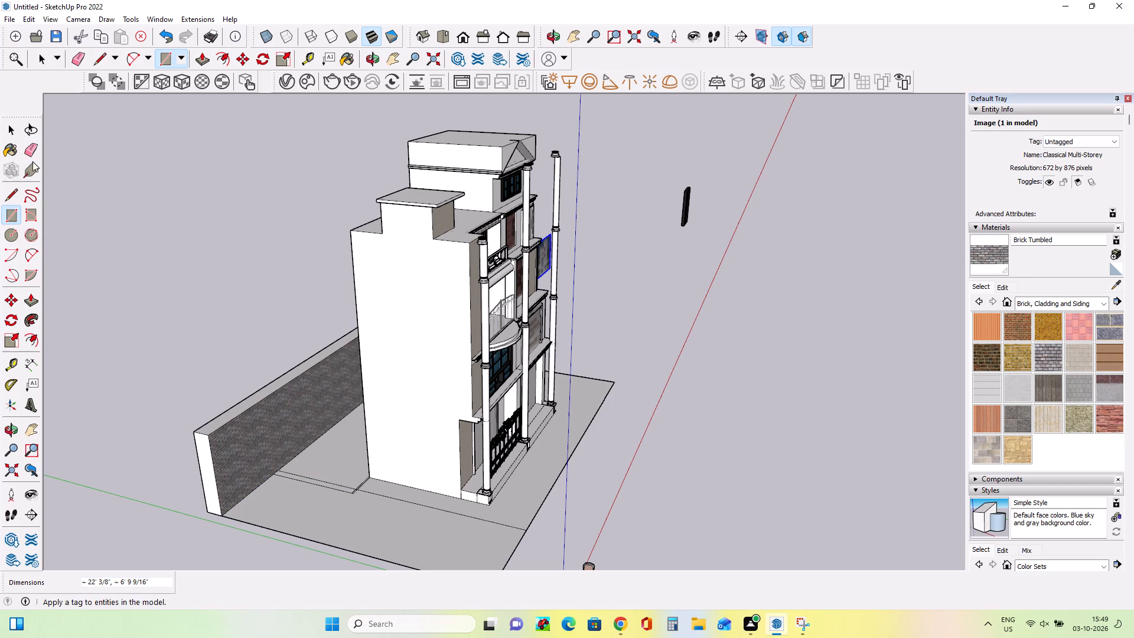
Erase the lines dividing the old base from the new ground rectangle on the gate side.
{"action": "left_click", "coordinate": [35, 142]}
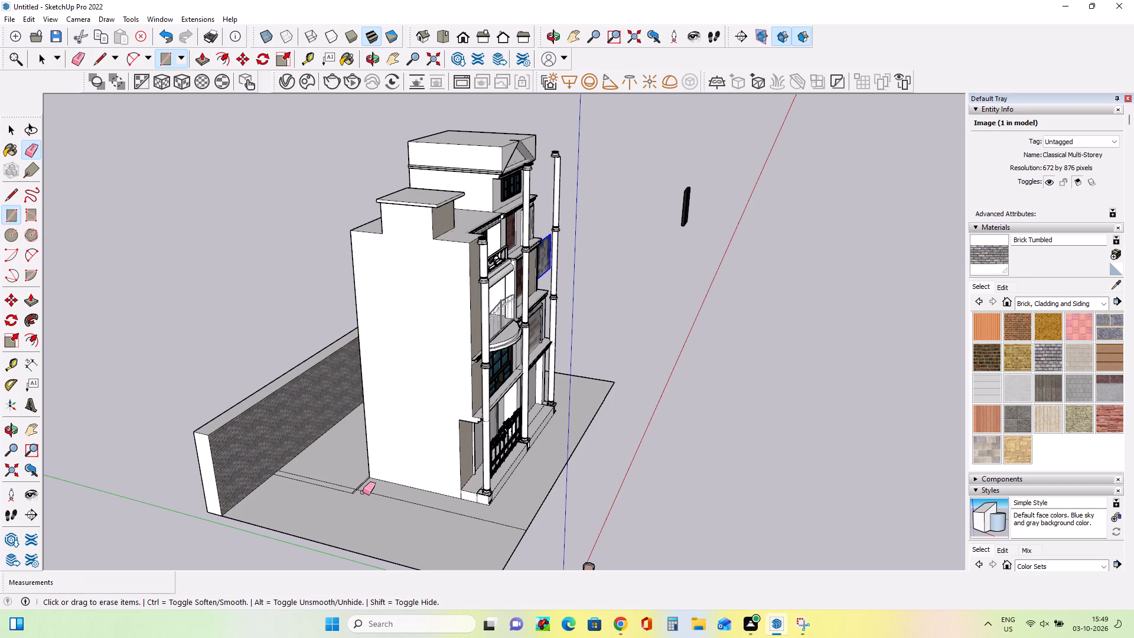
{"action": "left_click", "coordinate": [363, 492]}
{"action": "scroll", "coordinate": [337, 491], "scroll_direction": "up", "scroll_amount": 10}
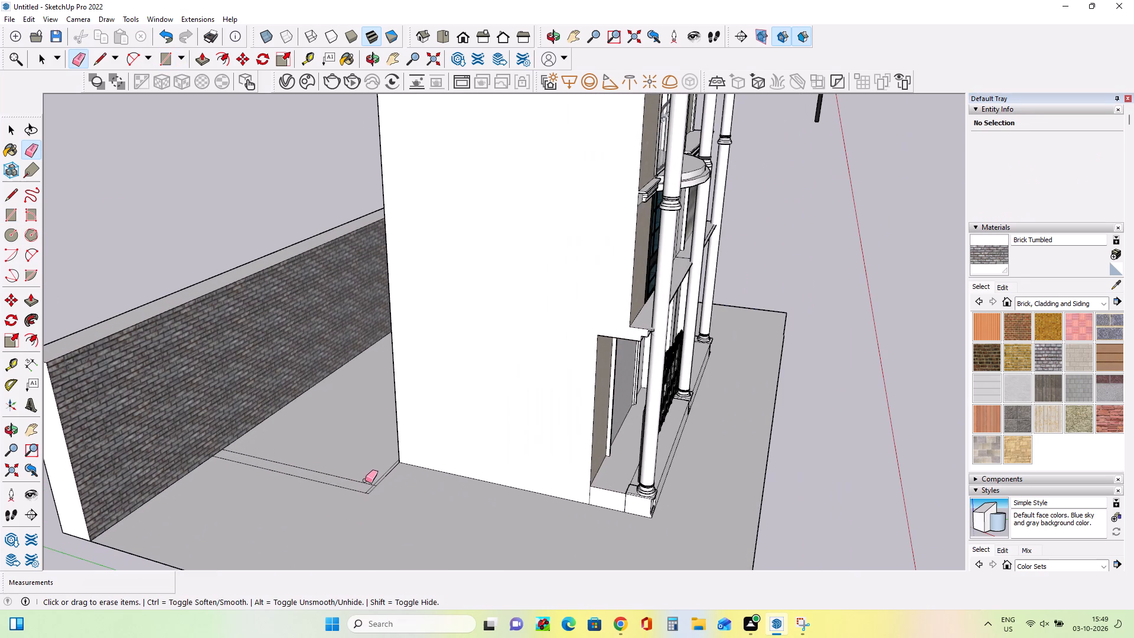
{"action": "left_click", "coordinate": [366, 482]}
{"action": "left_click", "coordinate": [361, 491]}
Examine the boundary wall, planting and ground surfaces around the building in the reference image.
{"action": "scroll", "coordinate": [414, 510], "scroll_direction": "down", "scroll_amount": 15}
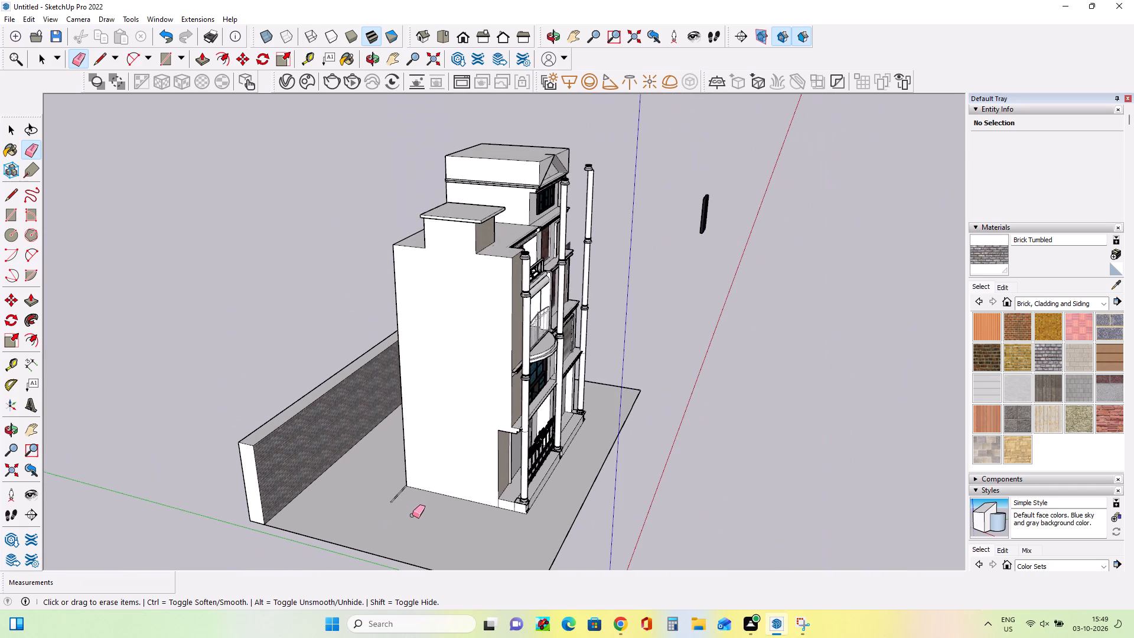
{"action": "middle_click_drag", "start_coordinate": [412, 516], "coordinate": [177, 538]}
{"action": "middle_click_drag", "start_coordinate": [148, 538], "coordinate": [108, 538]}
{"action": "middle_click", "coordinate": [90, 538]}
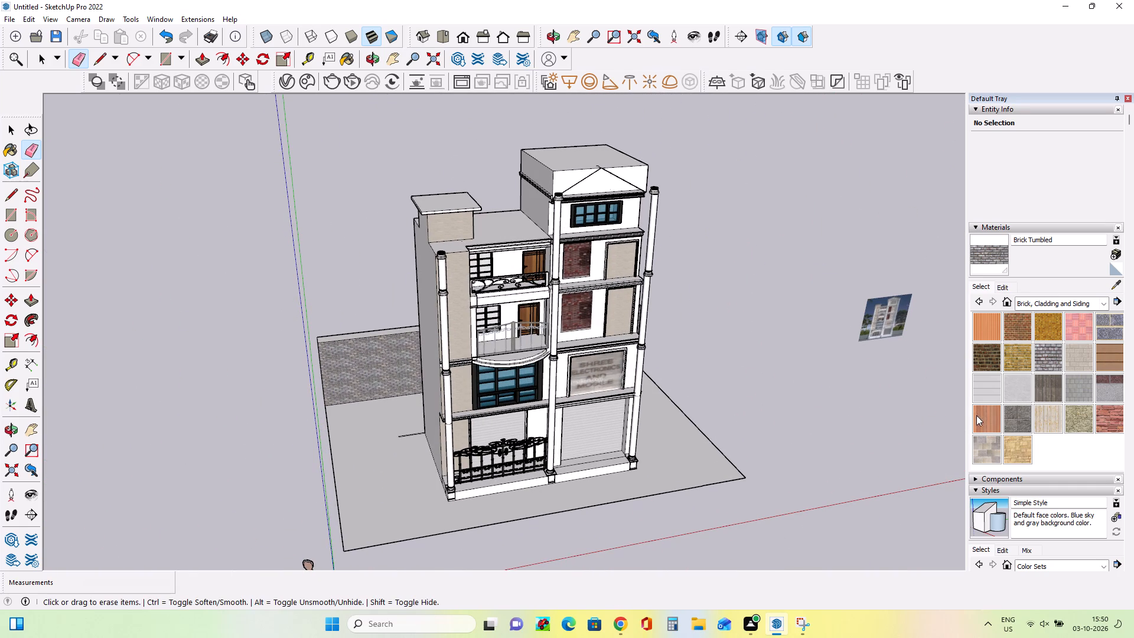
{"action": "scroll", "coordinate": [878, 330], "scroll_direction": "up", "scroll_amount": 12}
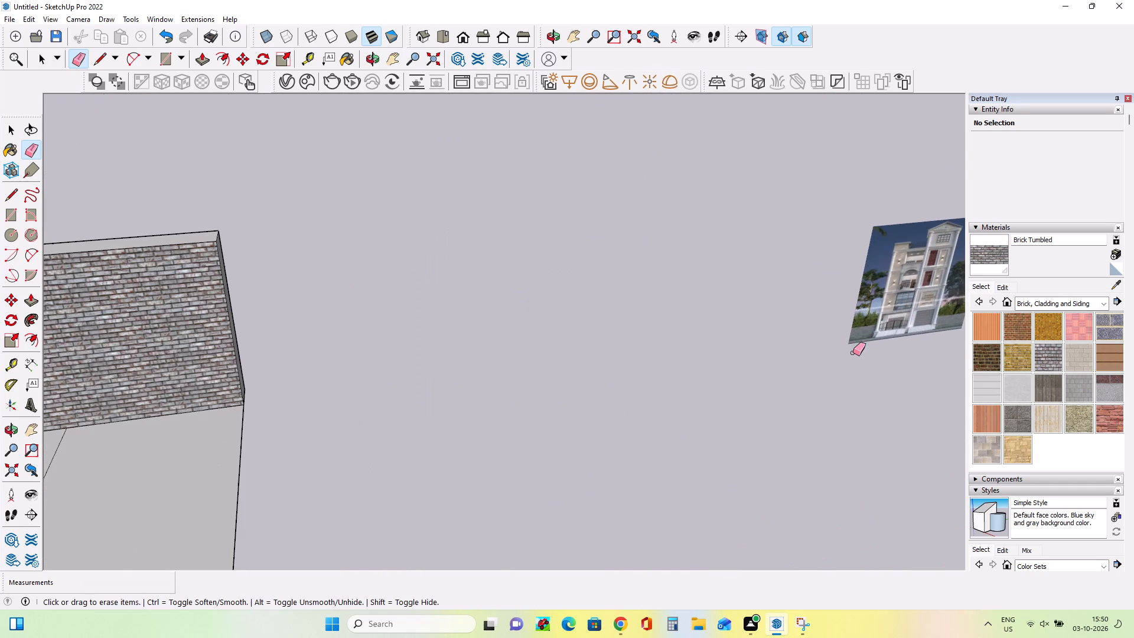
{"action": "scroll", "coordinate": [853, 353], "scroll_direction": "up", "scroll_amount": 11}
{"action": "scroll", "coordinate": [865, 352], "scroll_direction": "down", "scroll_amount": 1}
{"action": "scroll", "coordinate": [865, 352], "scroll_direction": "up", "scroll_amount": 5}
{"action": "middle_click_drag", "start_coordinate": [818, 362], "coordinate": [813, 351]}
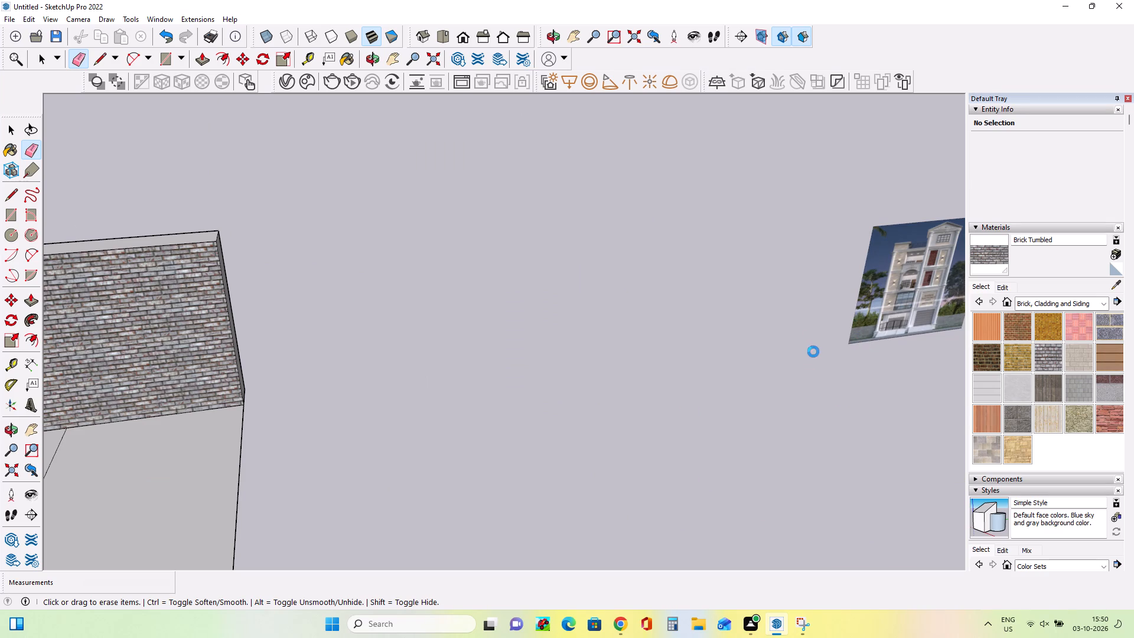
{"action": "middle_click_drag", "start_coordinate": [813, 351], "coordinate": [808, 341]}
{"action": "middle_click", "coordinate": [808, 341]}
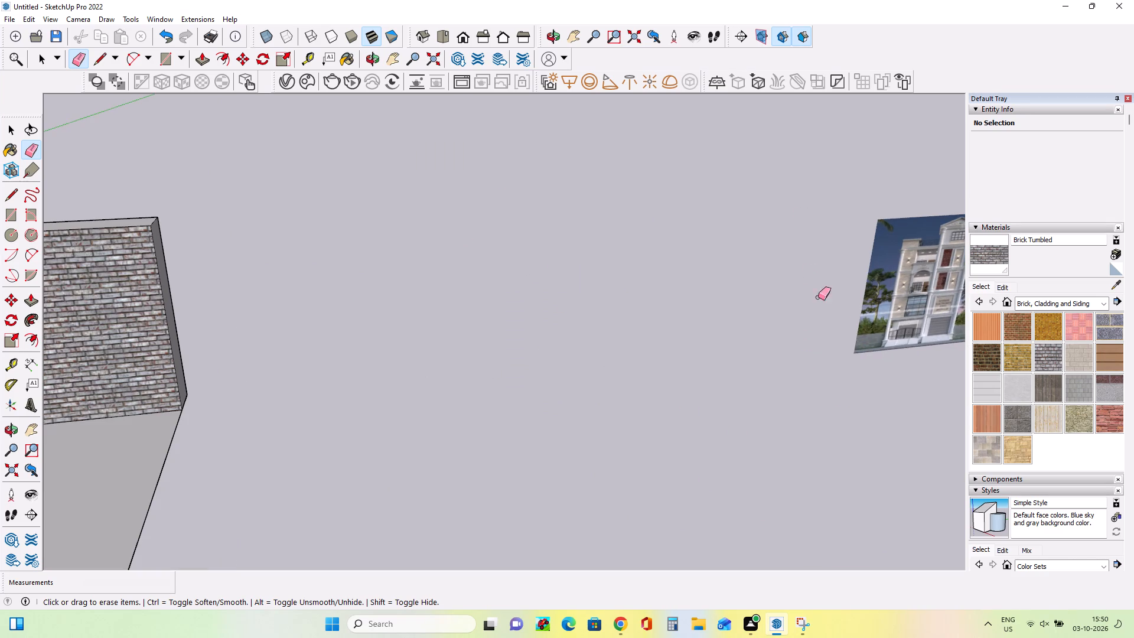
{"action": "scroll", "coordinate": [887, 335], "scroll_direction": "up", "scroll_amount": 16}
{"action": "scroll", "coordinate": [869, 361], "scroll_direction": "down", "scroll_amount": 1}
{"action": "scroll", "coordinate": [869, 361], "scroll_direction": "up", "scroll_amount": 1}
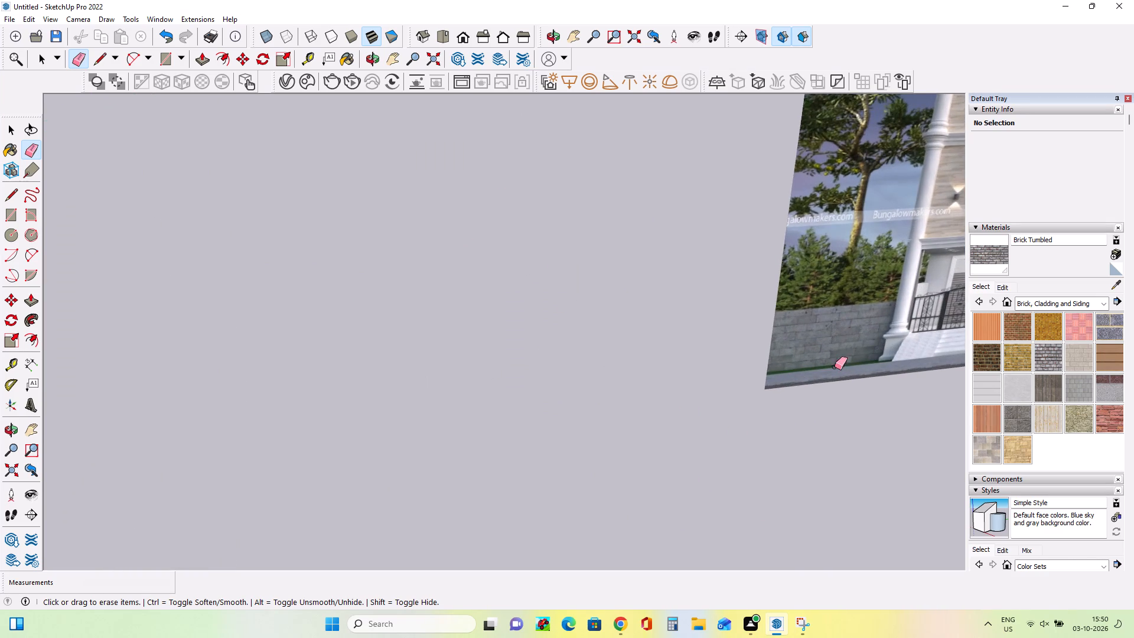
{"action": "middle_click_drag", "start_coordinate": [834, 378], "coordinate": [819, 373]}
{"action": "scroll", "coordinate": [817, 370], "scroll_direction": "down", "scroll_amount": 12}
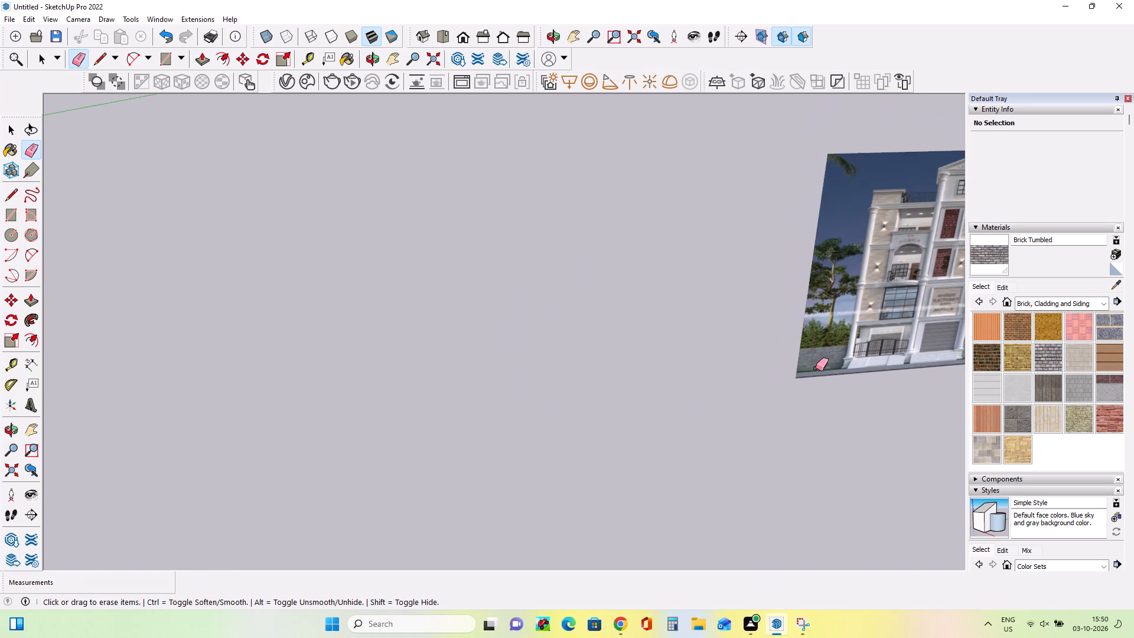
{"action": "scroll", "coordinate": [816, 368], "scroll_direction": "down", "scroll_amount": 5}
{"action": "scroll", "coordinate": [908, 357], "scroll_direction": "up", "scroll_amount": 13}
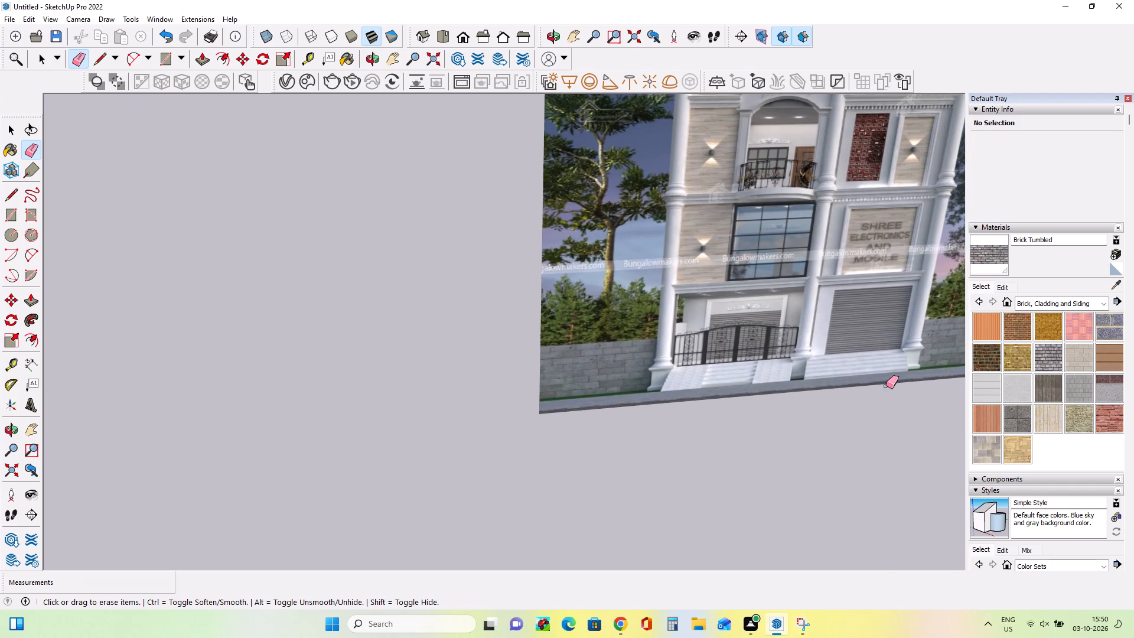
{"action": "middle_click_drag", "start_coordinate": [882, 411], "coordinate": [885, 427]}
{"action": "scroll", "coordinate": [885, 427], "scroll_direction": "down", "scroll_amount": 15}
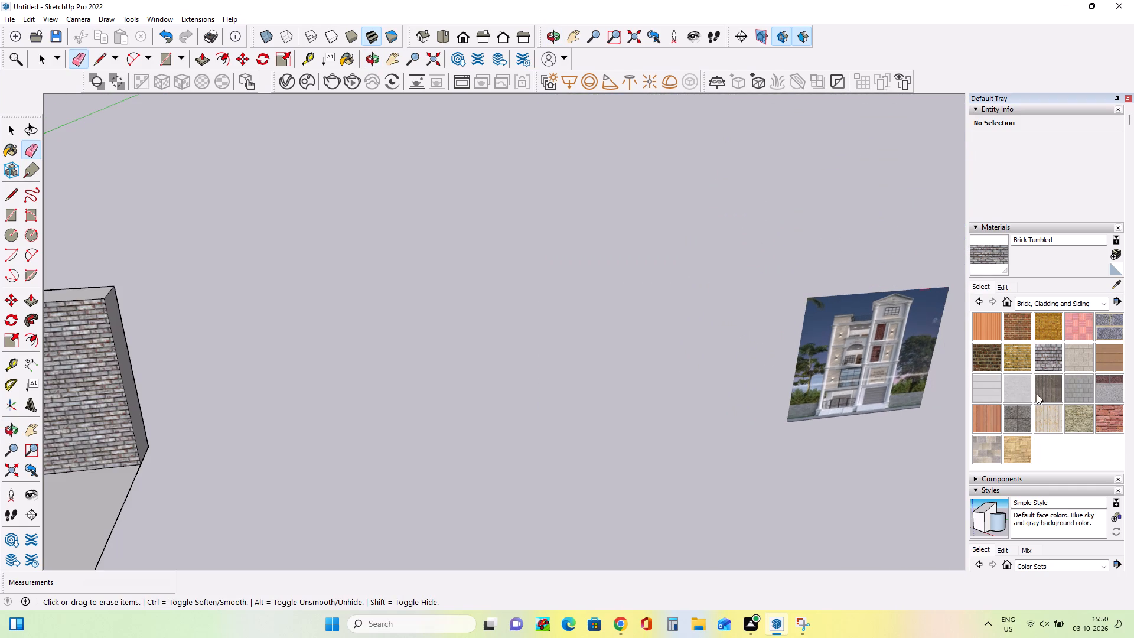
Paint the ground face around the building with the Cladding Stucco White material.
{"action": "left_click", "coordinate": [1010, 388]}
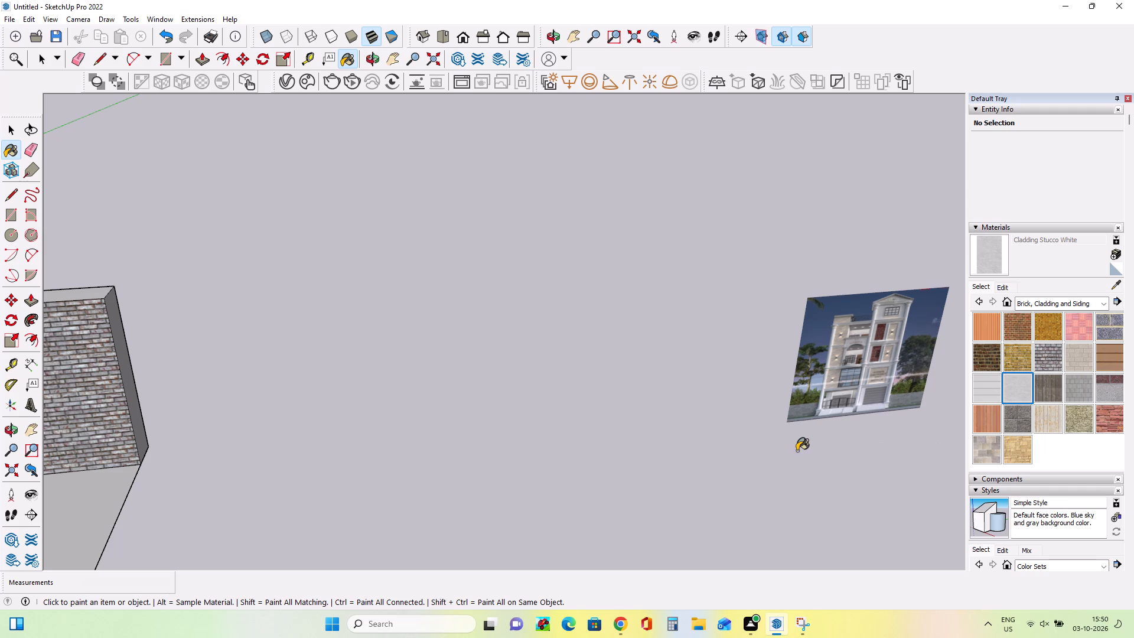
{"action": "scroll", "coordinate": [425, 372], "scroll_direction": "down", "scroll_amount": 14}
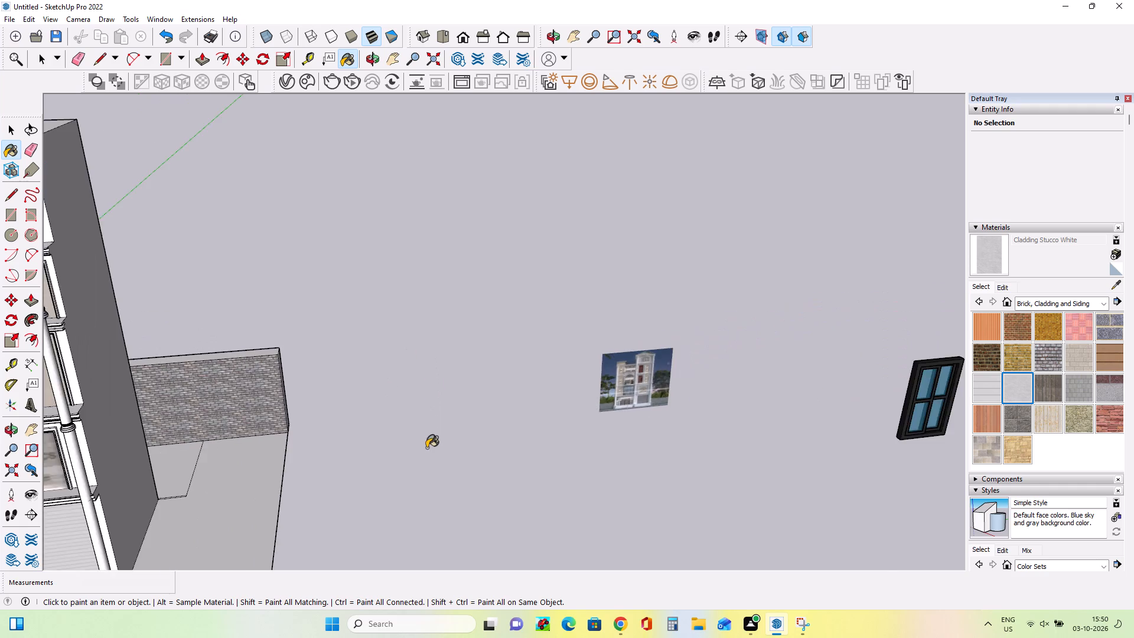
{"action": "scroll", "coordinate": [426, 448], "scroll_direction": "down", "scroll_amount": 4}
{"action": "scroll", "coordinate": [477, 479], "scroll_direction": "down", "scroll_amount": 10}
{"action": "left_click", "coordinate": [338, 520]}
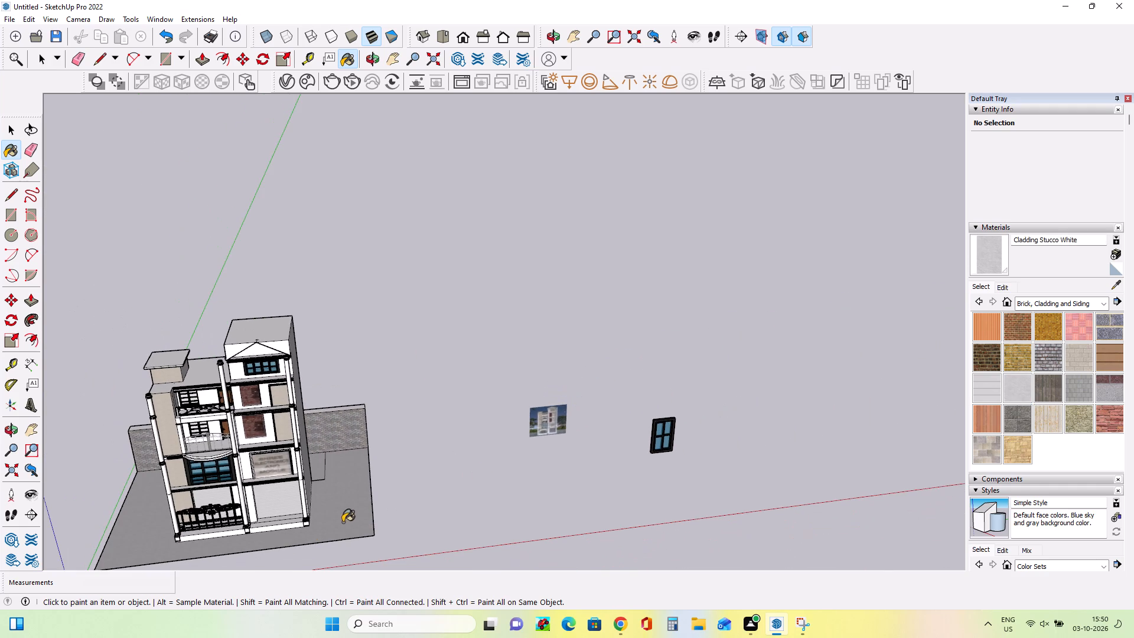
Erase the leftover line fragments on the ground beside the building's gate-side wall.
{"action": "scroll", "coordinate": [170, 536], "scroll_direction": "up", "scroll_amount": 12}
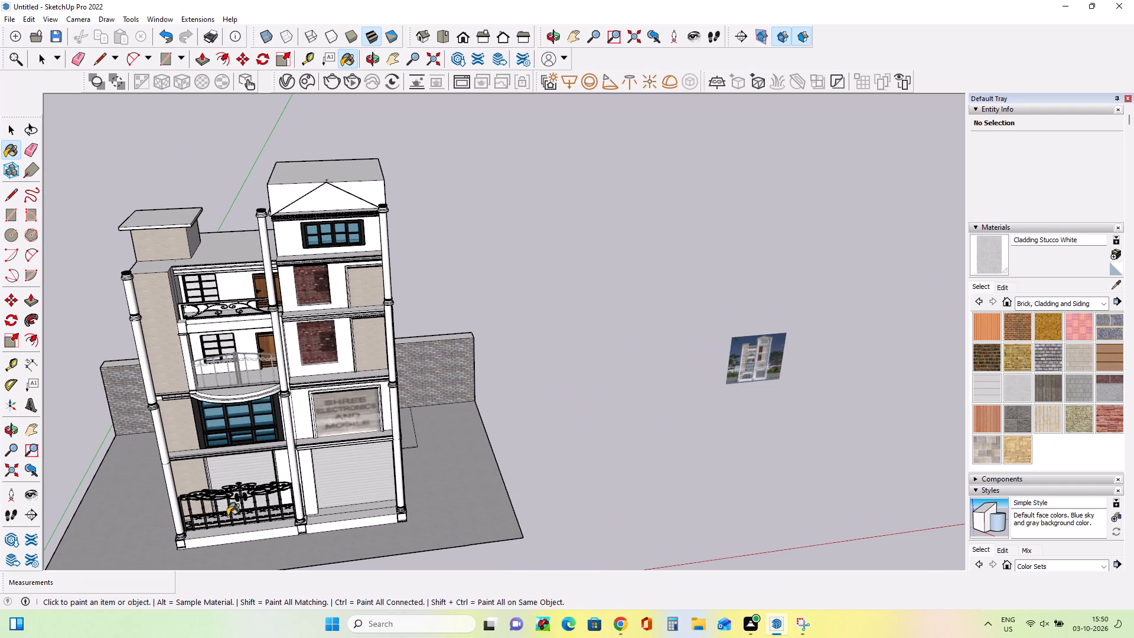
{"action": "left_click", "coordinate": [22, 433]}
{"action": "left_click", "coordinate": [161, 456]}
{"action": "left_click_drag", "start_coordinate": [167, 455], "coordinate": [207, 443]}
{"action": "left_click_drag", "start_coordinate": [223, 439], "coordinate": [245, 432]}
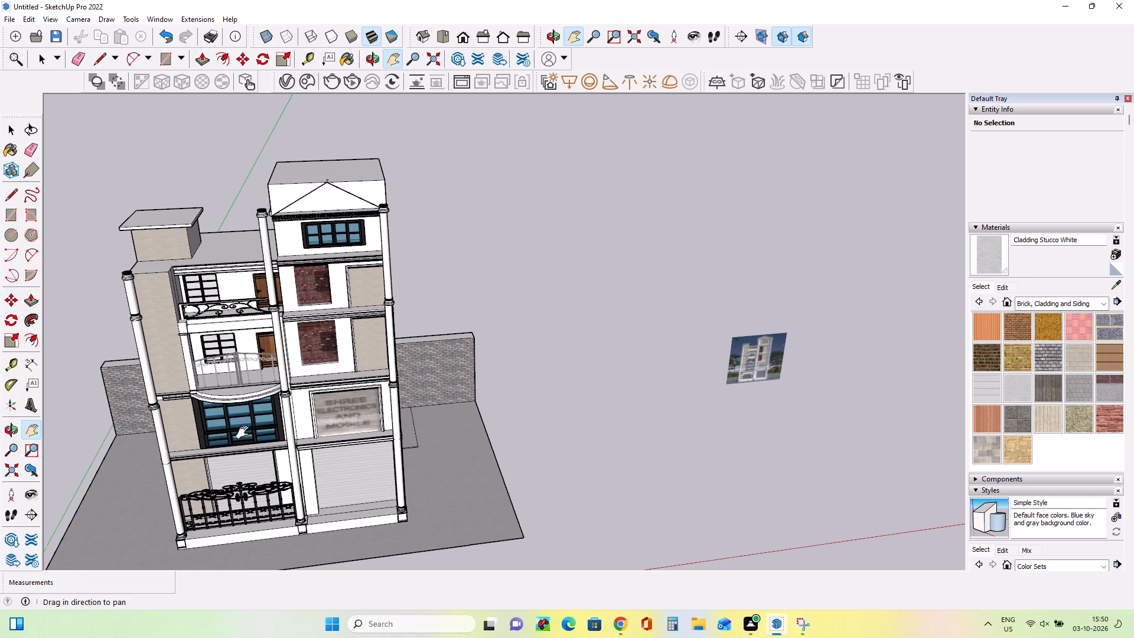
{"action": "left_click_drag", "start_coordinate": [245, 432], "coordinate": [317, 408]}
{"action": "left_click_drag", "start_coordinate": [328, 404], "coordinate": [363, 393]}
{"action": "left_click_drag", "start_coordinate": [364, 393], "coordinate": [396, 389]}
{"action": "left_click", "coordinate": [396, 389]}
{"action": "scroll", "coordinate": [431, 448], "scroll_direction": "up", "scroll_amount": 4}
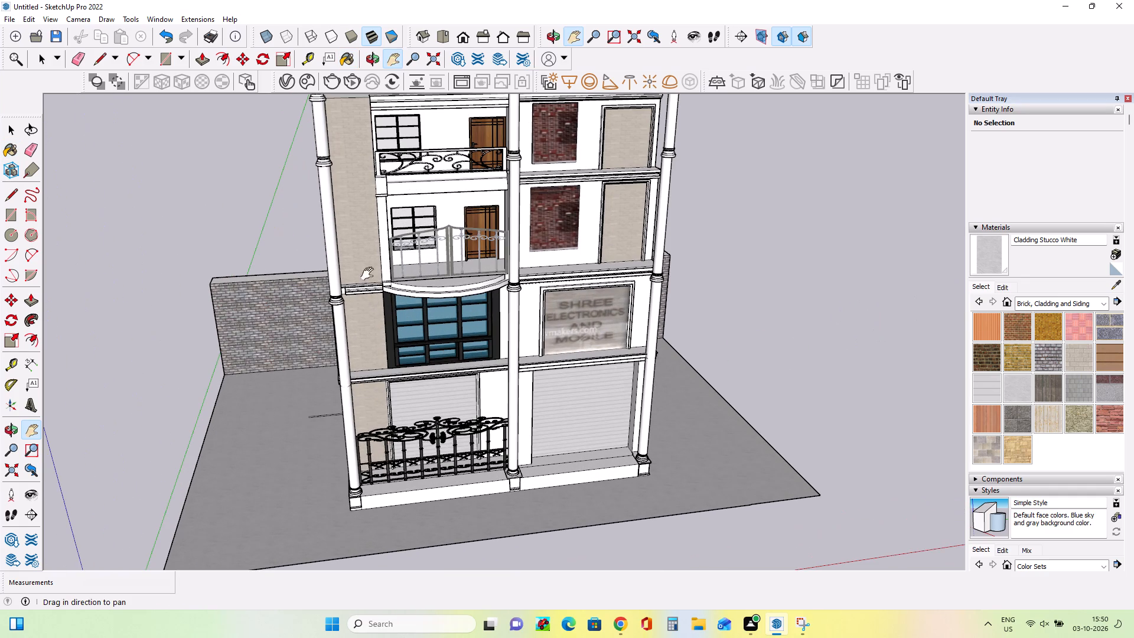
{"action": "left_click", "coordinate": [34, 152]}
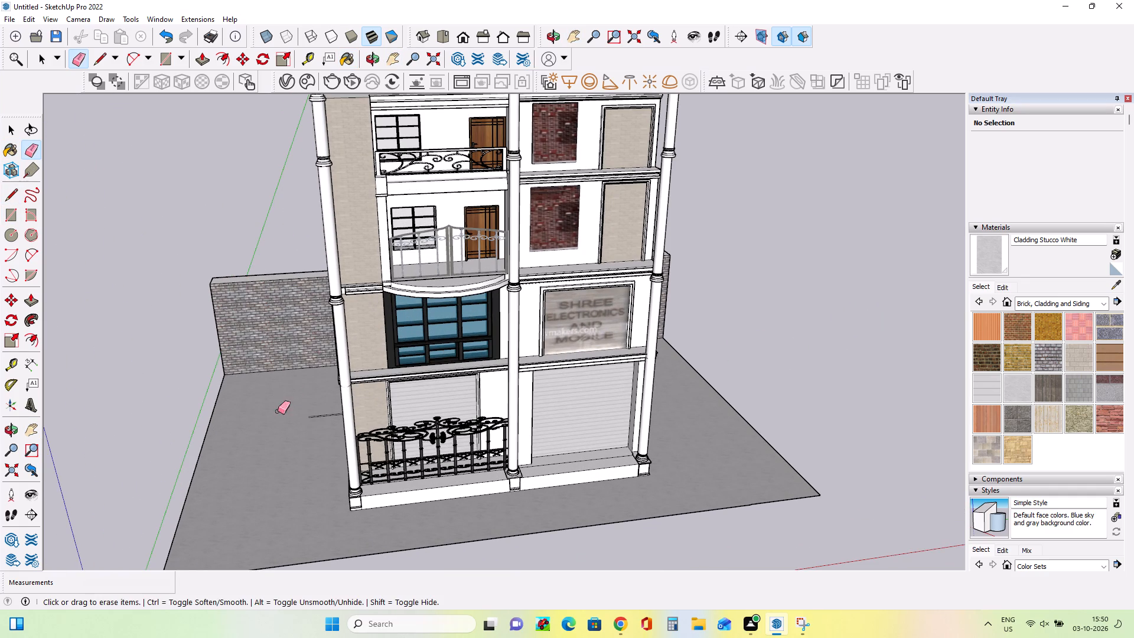
{"action": "left_click", "coordinate": [328, 414]}
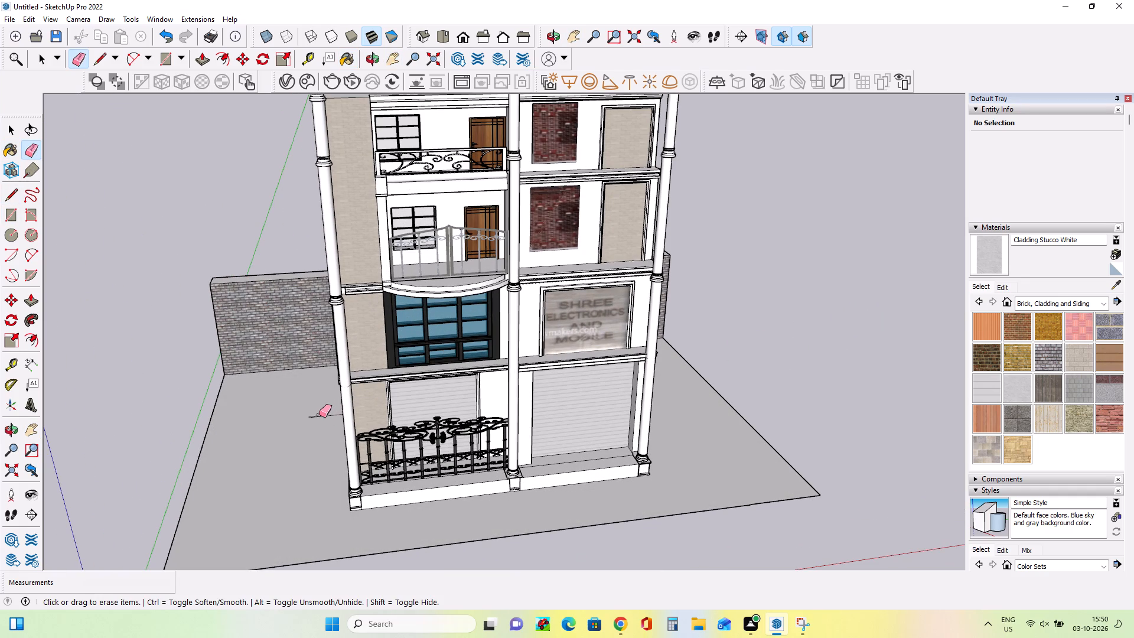
{"action": "left_click", "coordinate": [316, 414]}
{"action": "left_click", "coordinate": [317, 418]}
{"action": "scroll", "coordinate": [312, 423], "scroll_direction": "up", "scroll_amount": 3}
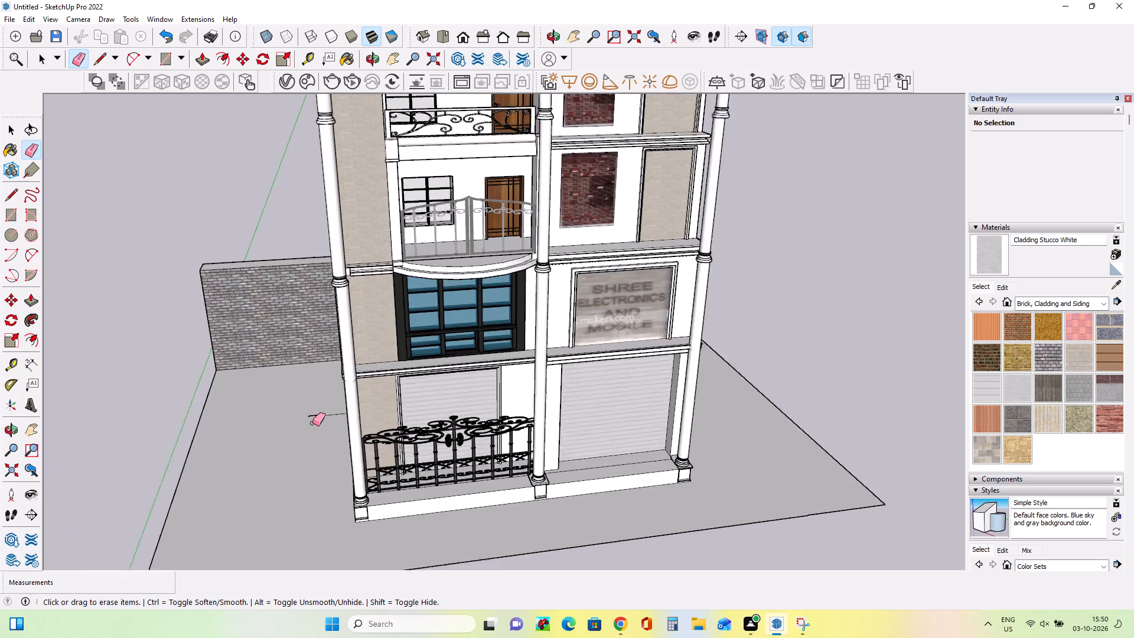
{"action": "scroll", "coordinate": [312, 423], "scroll_direction": "up", "scroll_amount": 4}
{"action": "scroll", "coordinate": [312, 423], "scroll_direction": "down", "scroll_amount": 1}
{"action": "scroll", "coordinate": [312, 423], "scroll_direction": "up", "scroll_amount": 6}
{"action": "left_click", "coordinate": [336, 409]}
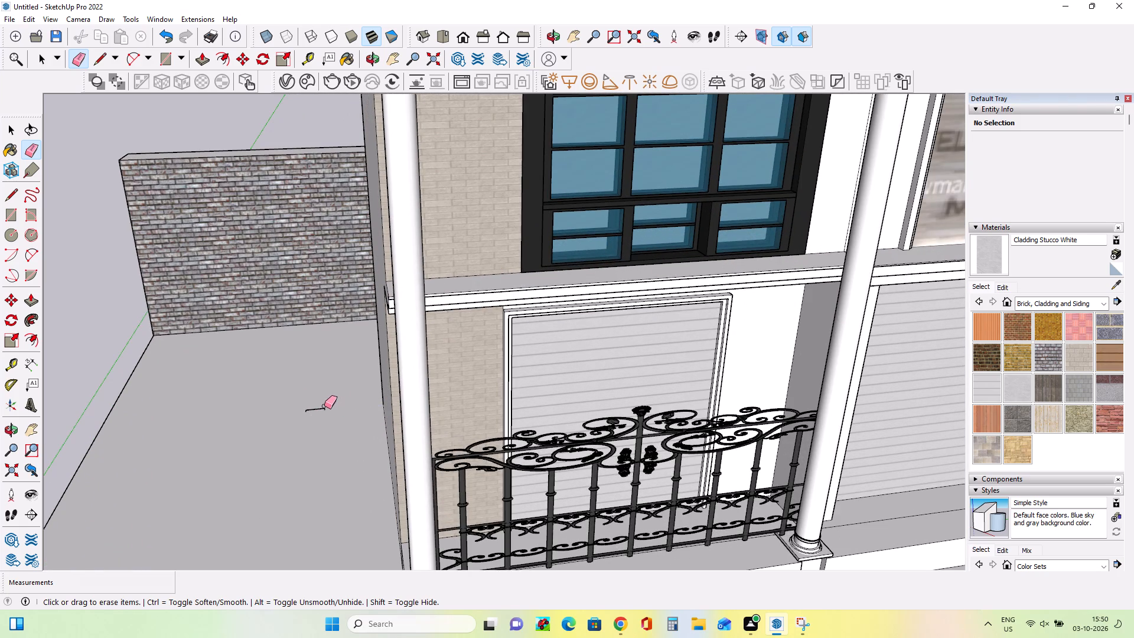
{"action": "left_click", "coordinate": [324, 406]}
{"action": "left_click", "coordinate": [324, 408]}
{"action": "left_click", "coordinate": [307, 410]}
Paint the ground face beside the building with the Cladding Stucco White material.
{"action": "left_click", "coordinate": [1006, 389]}
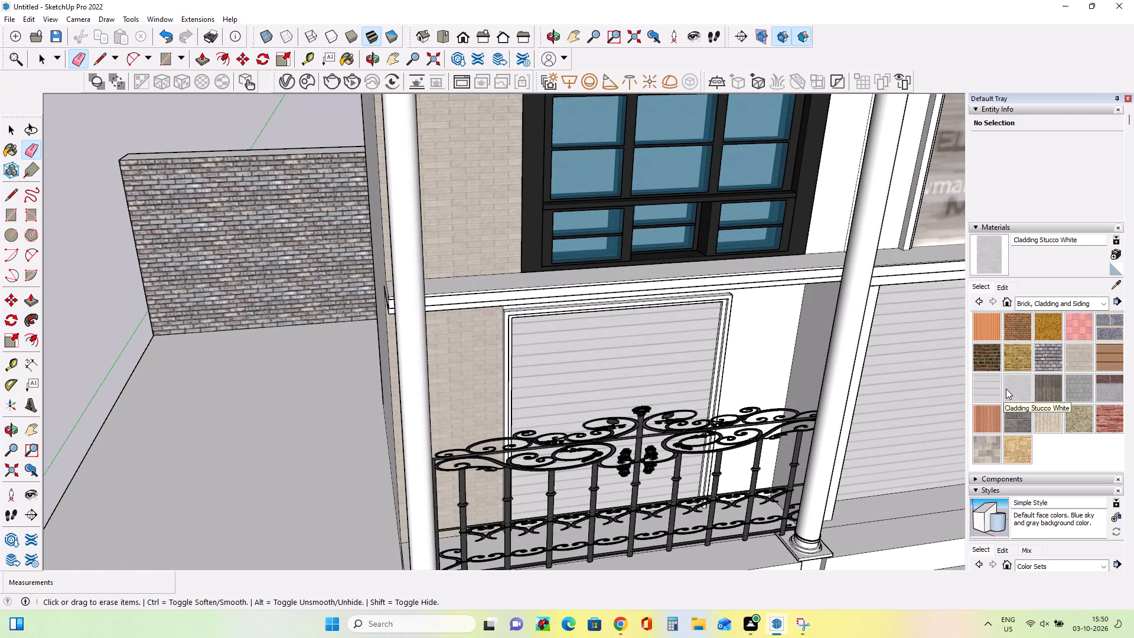
{"action": "left_click", "coordinate": [230, 510]}
Examine the building's entrance and front base in the reference image beside the model.
{"action": "scroll", "coordinate": [247, 497], "scroll_direction": "down", "scroll_amount": 9}
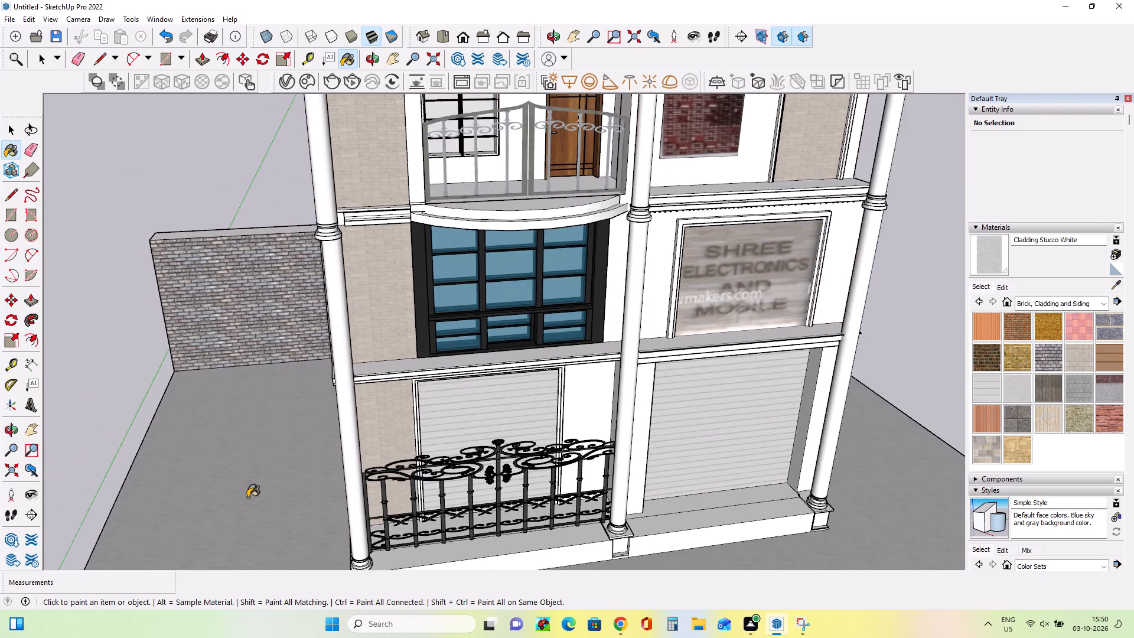
{"action": "scroll", "coordinate": [247, 497], "scroll_direction": "down", "scroll_amount": 15}
{"action": "middle_click_drag", "start_coordinate": [332, 559], "coordinate": [323, 515]}
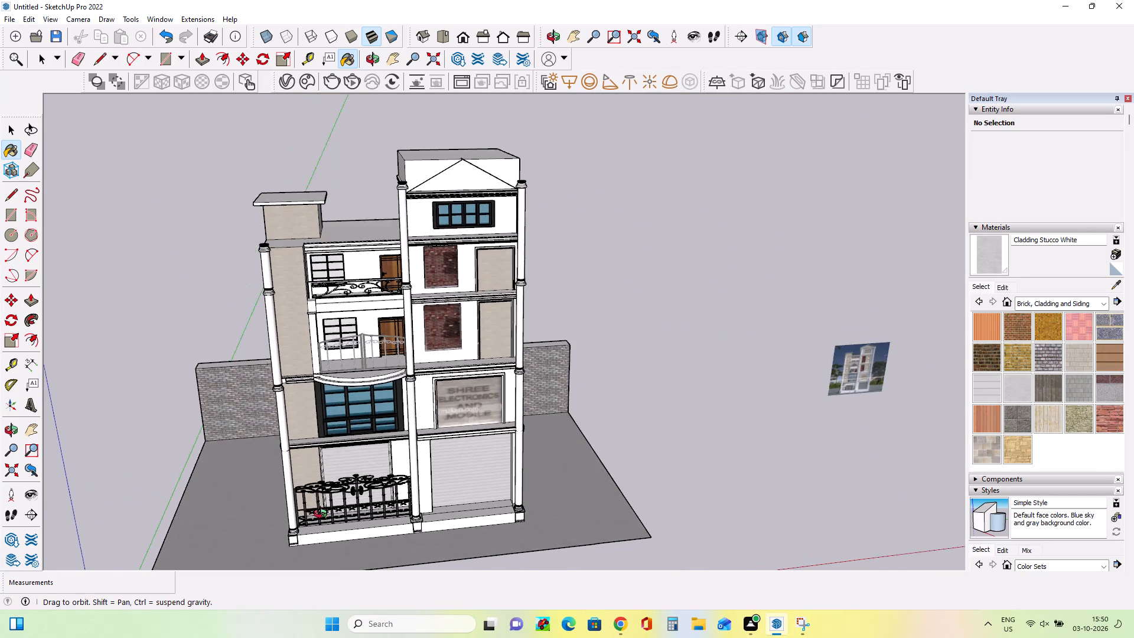
{"action": "middle_click_drag", "start_coordinate": [323, 515], "coordinate": [322, 502]}
{"action": "scroll", "coordinate": [342, 506], "scroll_direction": "down", "scroll_amount": 3}
{"action": "middle_click_drag", "start_coordinate": [337, 520], "coordinate": [336, 496]}
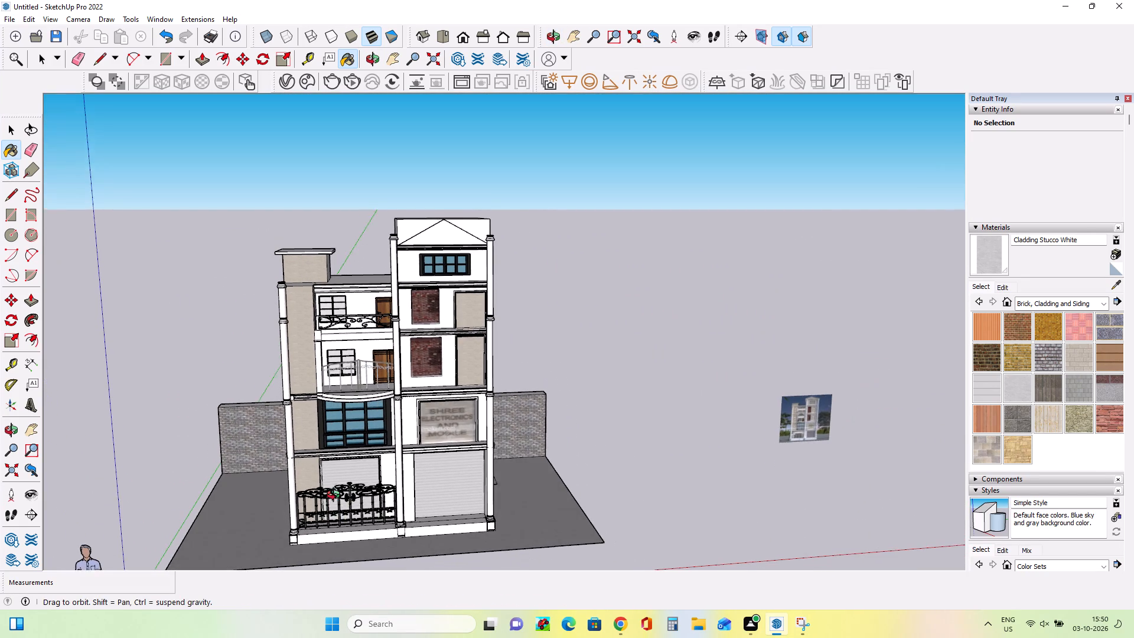
{"action": "middle_click_drag", "start_coordinate": [336, 496], "coordinate": [336, 495]}
{"action": "scroll", "coordinate": [336, 495], "scroll_direction": "down", "scroll_amount": 7}
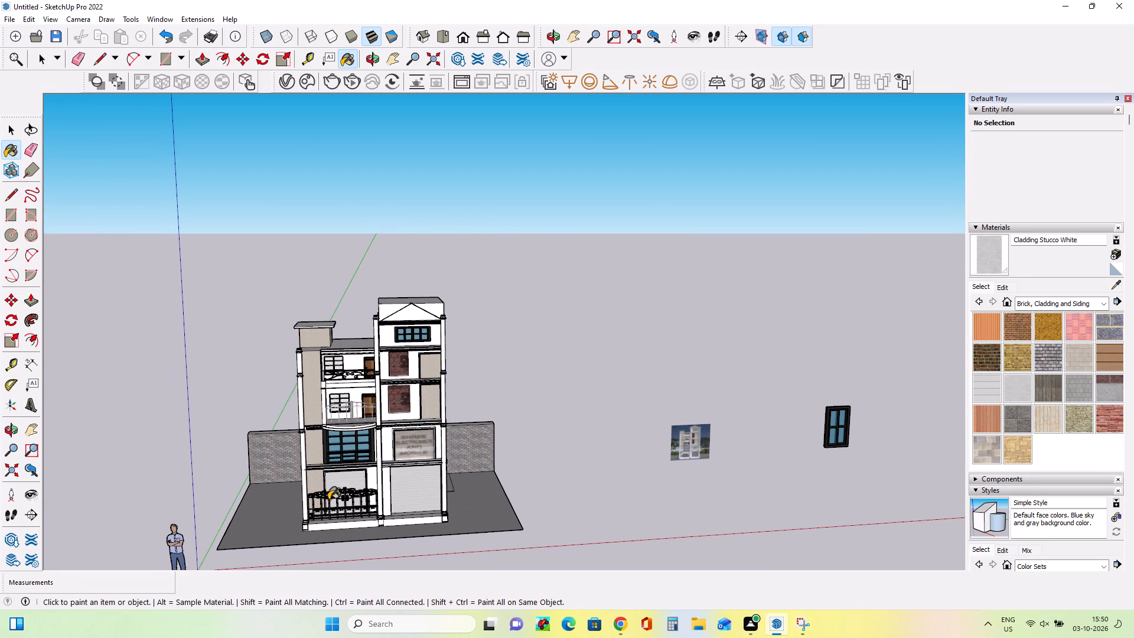
{"action": "left_click", "coordinate": [13, 132]}
{"action": "left_click", "coordinate": [698, 437]}
{"action": "scroll", "coordinate": [695, 463], "scroll_direction": "up", "scroll_amount": 1}
{"action": "scroll", "coordinate": [695, 463], "scroll_direction": "down", "scroll_amount": 1}
{"action": "scroll", "coordinate": [695, 463], "scroll_direction": "up", "scroll_amount": 3}
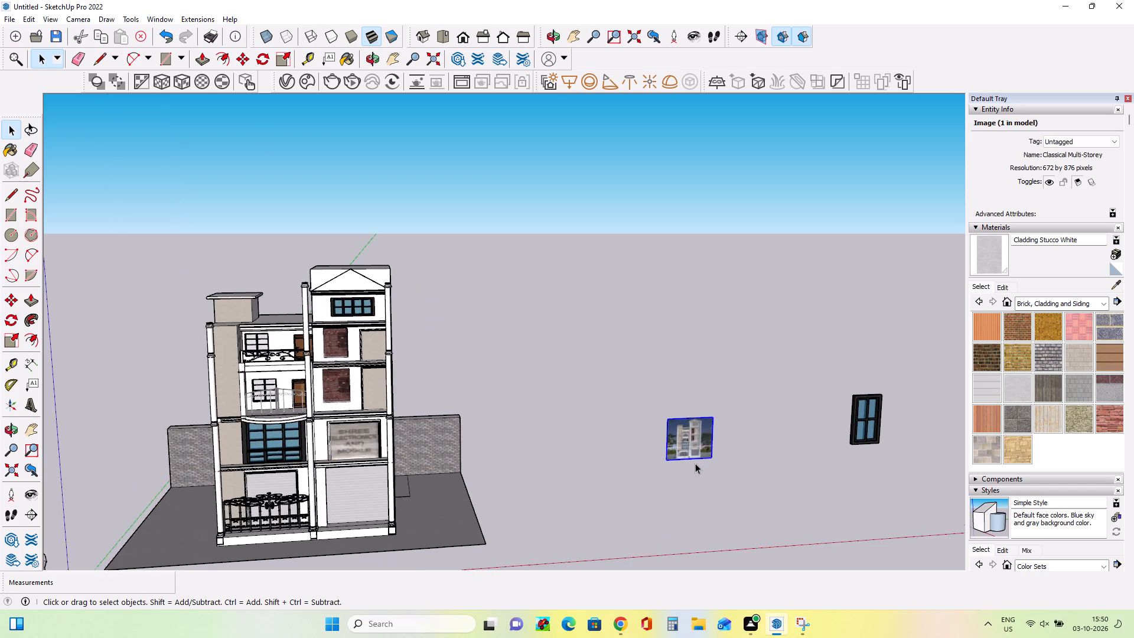
{"action": "scroll", "coordinate": [695, 463], "scroll_direction": "up", "scroll_amount": 17}
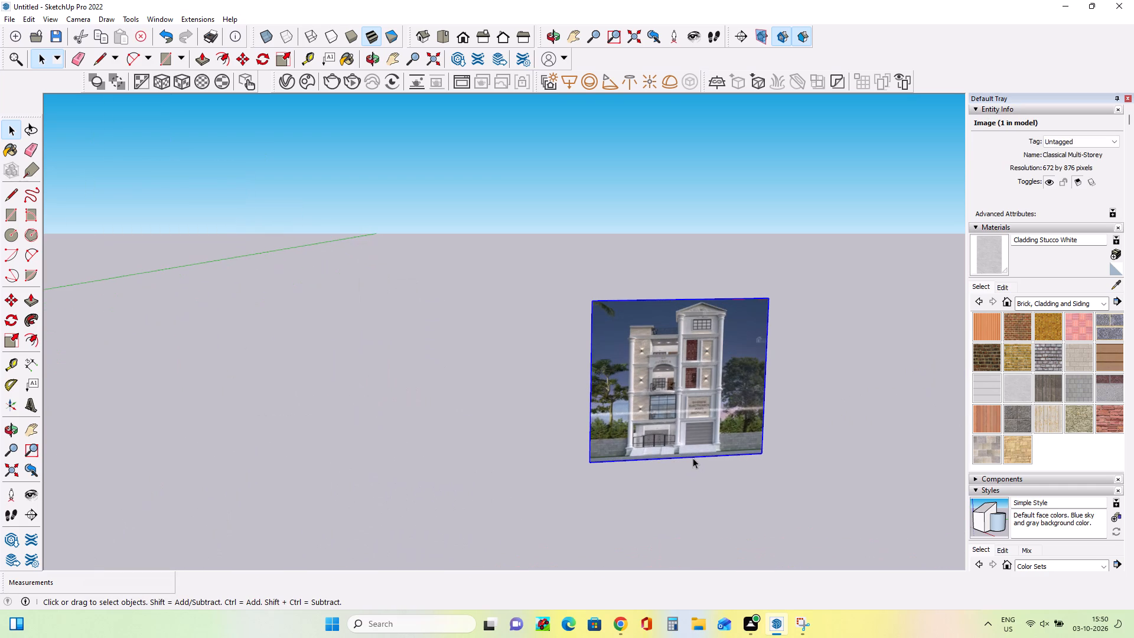
{"action": "scroll", "coordinate": [693, 458], "scroll_direction": "down", "scroll_amount": 19}
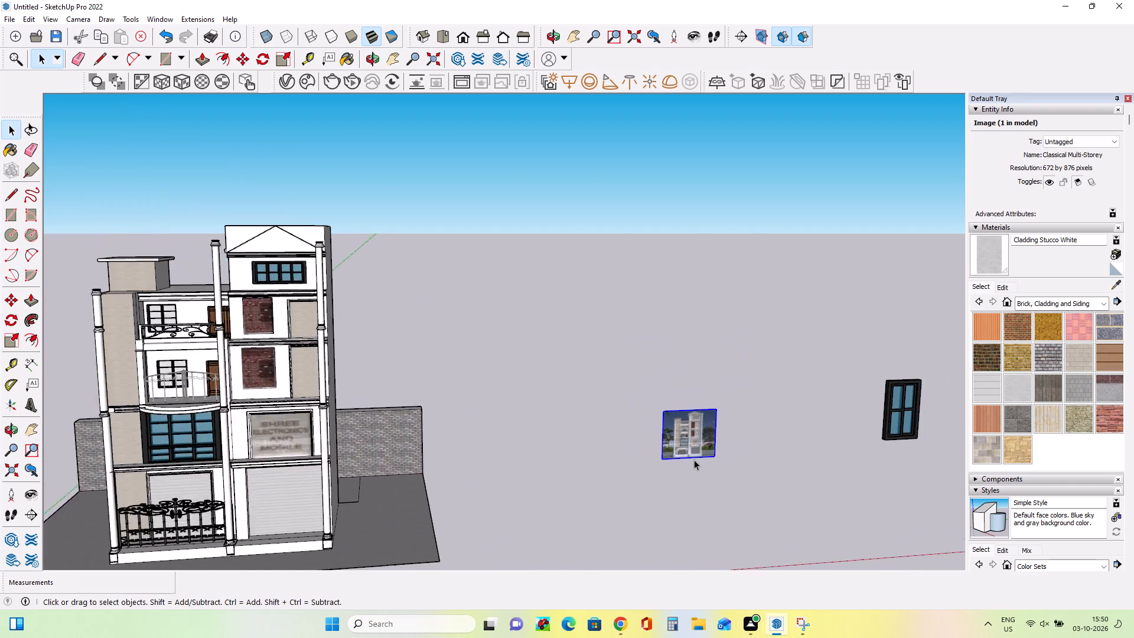
{"action": "scroll", "coordinate": [694, 460], "scroll_direction": "down", "scroll_amount": 3}
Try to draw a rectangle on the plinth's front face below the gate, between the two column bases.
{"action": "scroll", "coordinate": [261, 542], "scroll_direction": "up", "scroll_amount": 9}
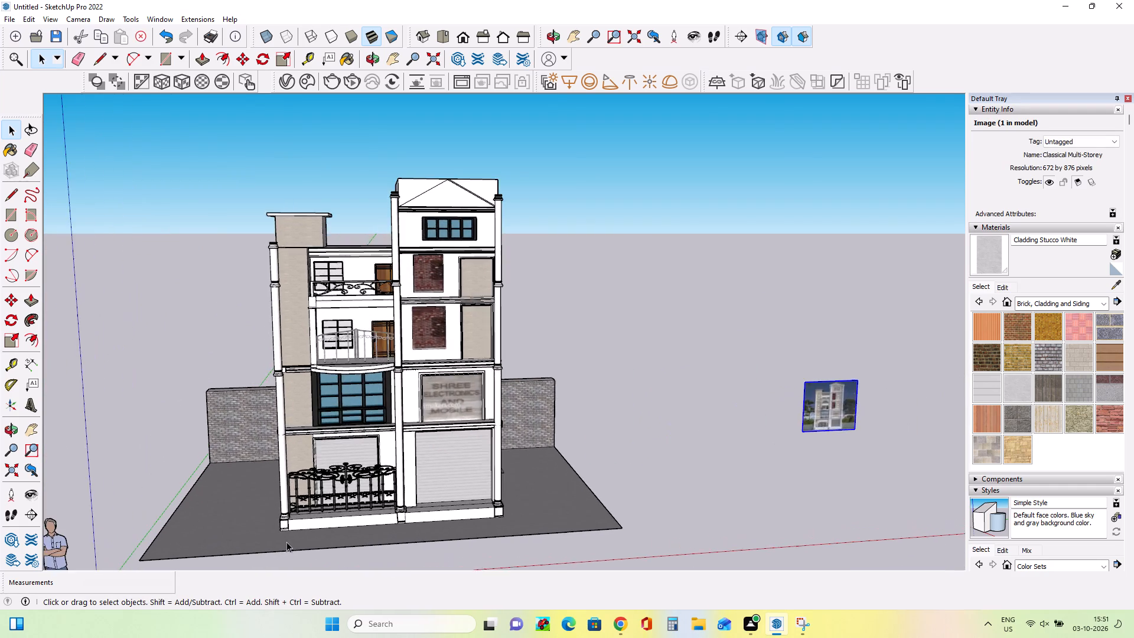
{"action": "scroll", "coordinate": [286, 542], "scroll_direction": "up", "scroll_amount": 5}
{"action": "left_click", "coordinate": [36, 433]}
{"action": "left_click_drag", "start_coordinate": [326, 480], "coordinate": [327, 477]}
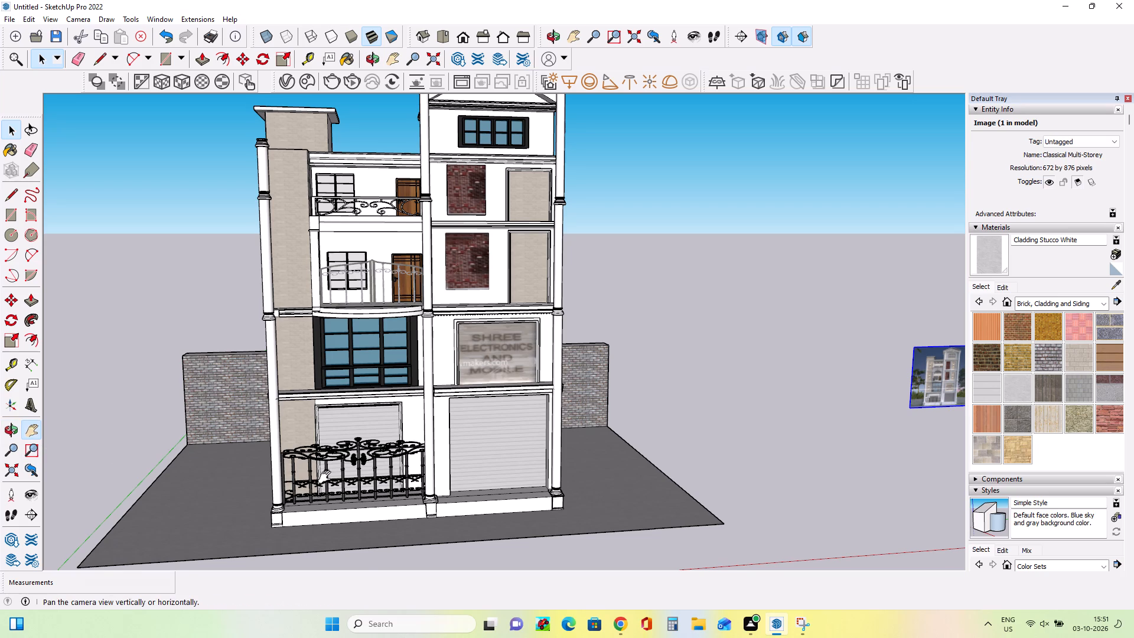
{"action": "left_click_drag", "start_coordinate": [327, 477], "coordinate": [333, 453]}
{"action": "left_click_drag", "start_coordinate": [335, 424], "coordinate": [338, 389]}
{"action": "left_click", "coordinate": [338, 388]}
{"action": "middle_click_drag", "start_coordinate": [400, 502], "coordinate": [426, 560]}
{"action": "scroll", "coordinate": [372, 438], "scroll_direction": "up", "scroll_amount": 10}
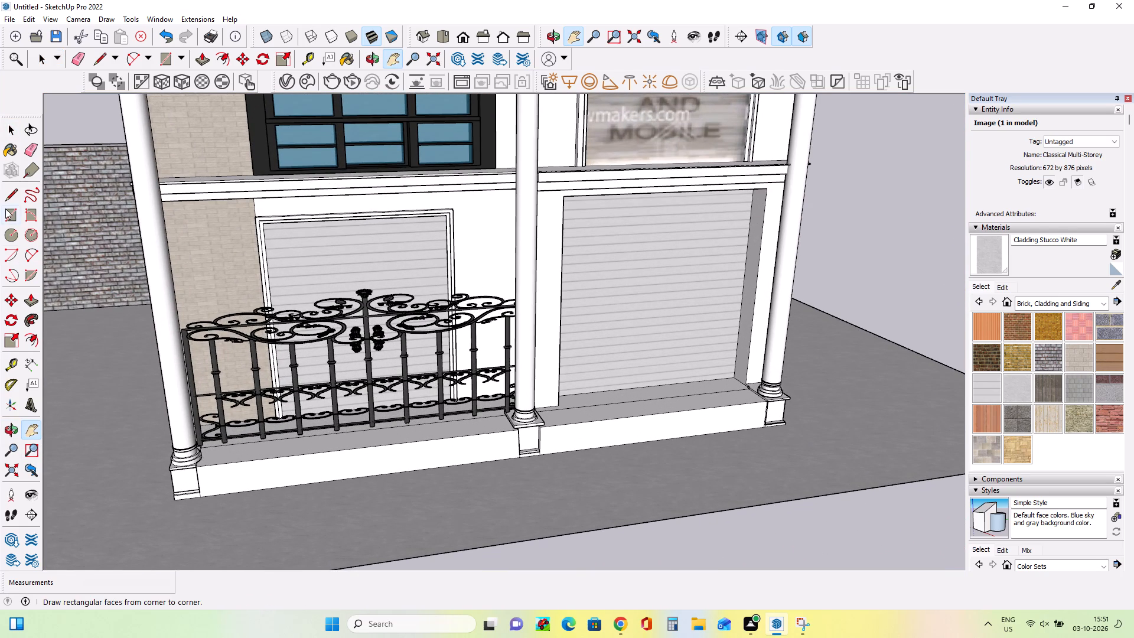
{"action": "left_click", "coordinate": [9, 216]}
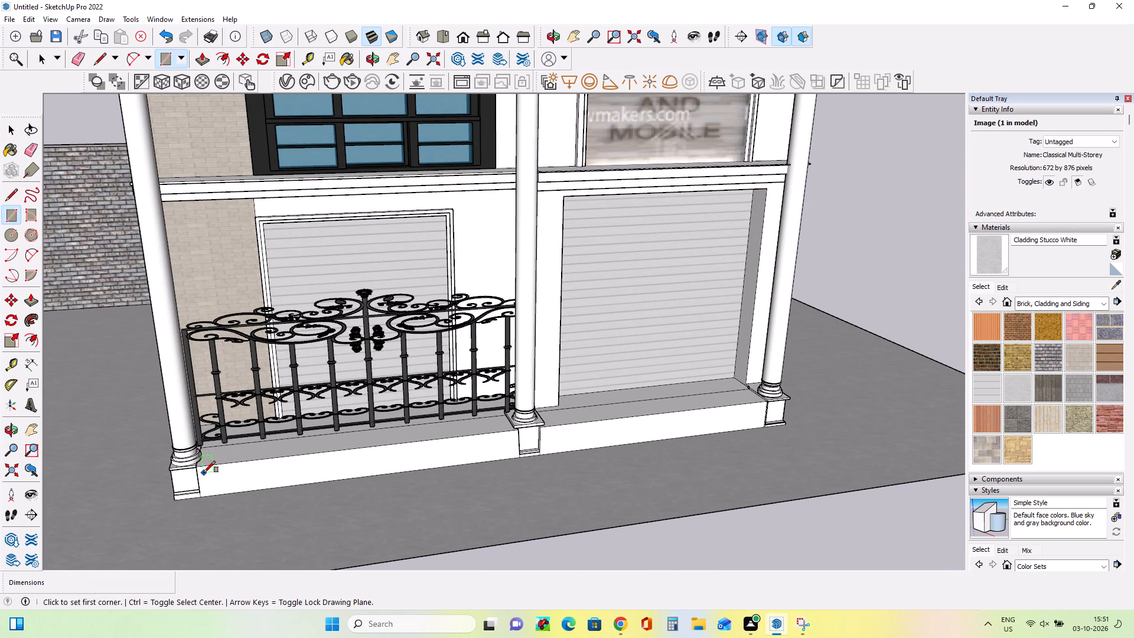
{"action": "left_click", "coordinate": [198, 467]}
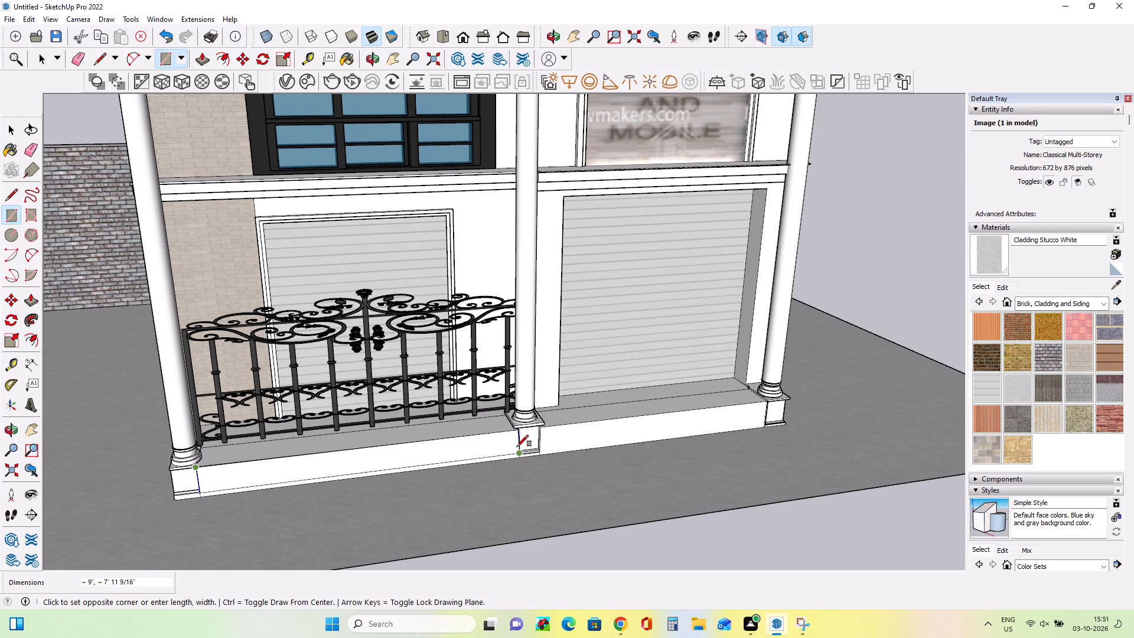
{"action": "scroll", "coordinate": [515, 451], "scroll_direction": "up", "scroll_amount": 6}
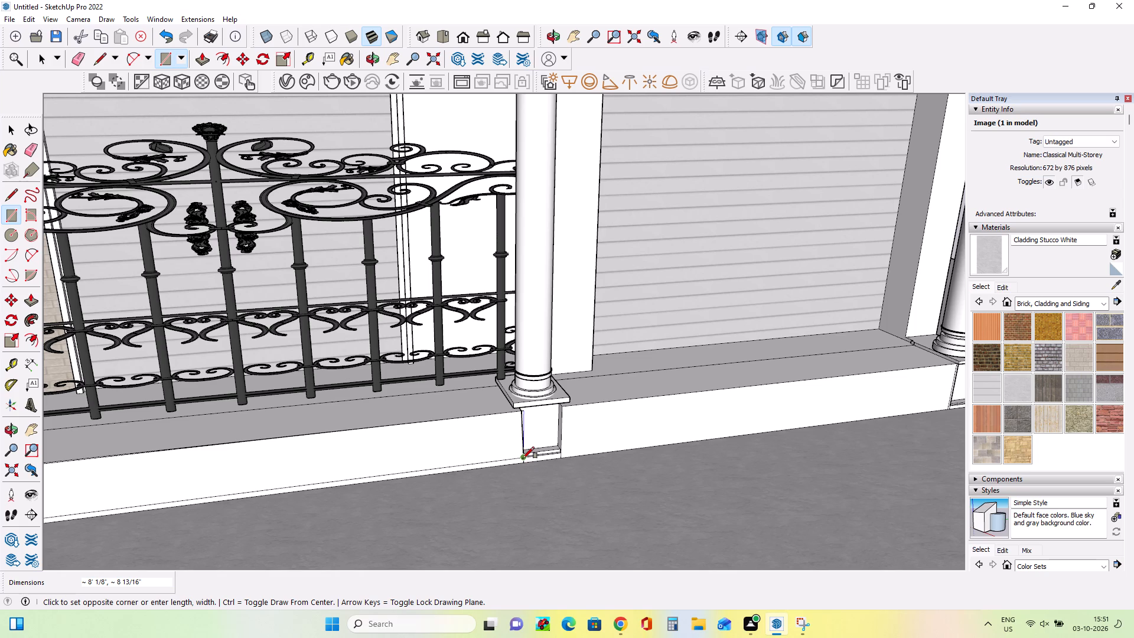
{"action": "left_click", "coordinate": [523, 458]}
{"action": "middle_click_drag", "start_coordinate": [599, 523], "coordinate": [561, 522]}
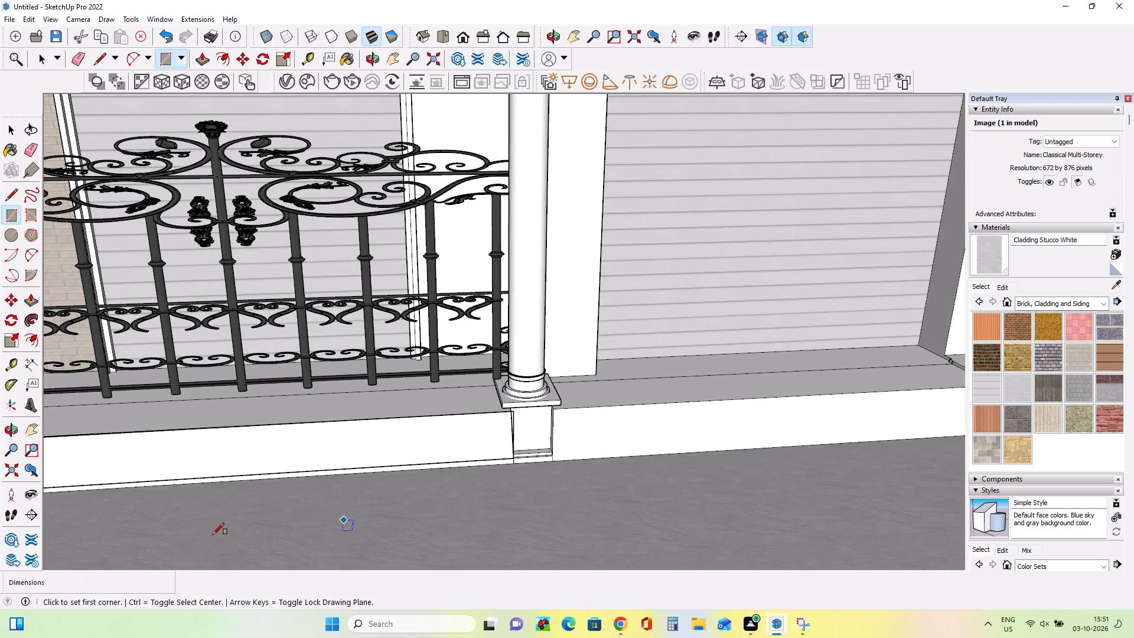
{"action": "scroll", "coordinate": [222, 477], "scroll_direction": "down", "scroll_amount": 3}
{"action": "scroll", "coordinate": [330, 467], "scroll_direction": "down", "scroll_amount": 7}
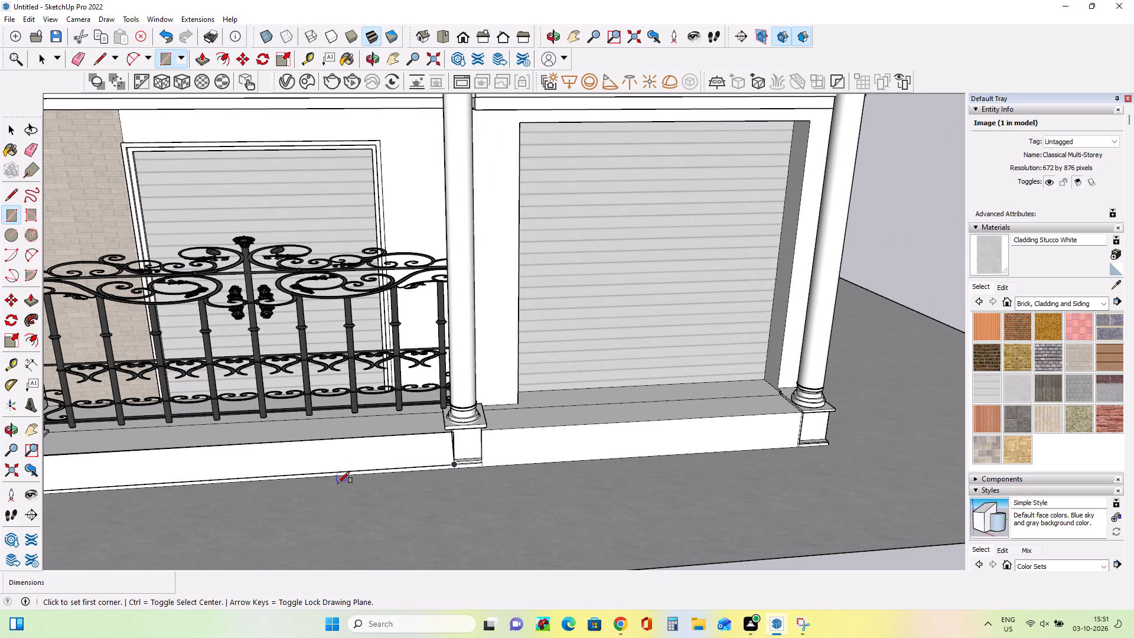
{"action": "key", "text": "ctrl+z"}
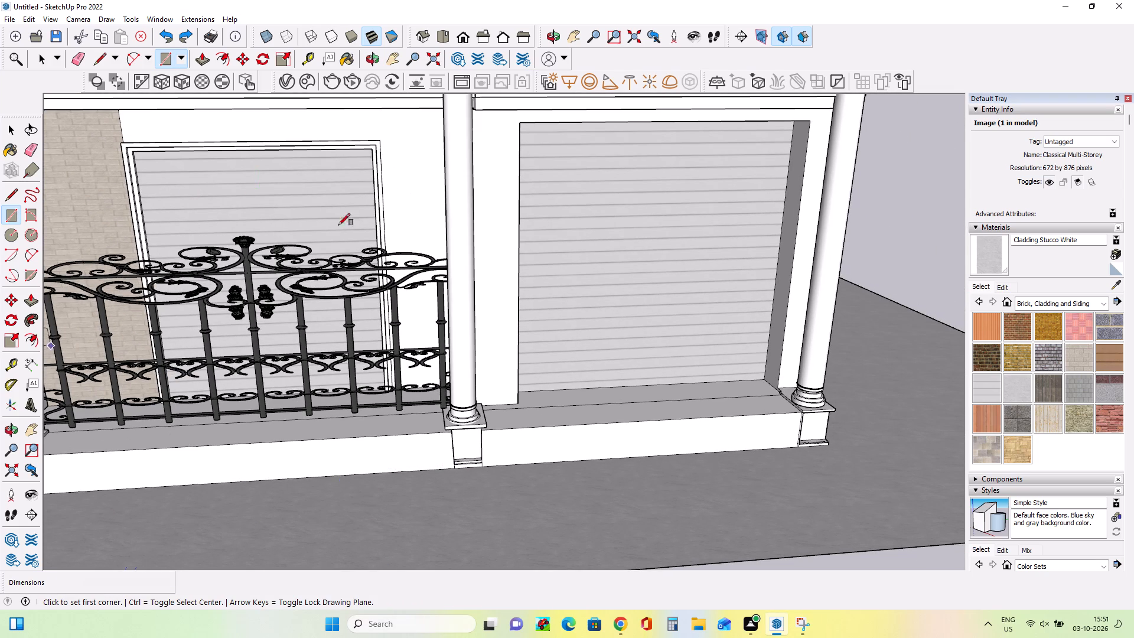
Draw three parallel lines, each about 8' long, across the plinth's front face between the column bases below the gate, dividing it into four strips.
{"action": "left_click", "coordinate": [4, 195]}
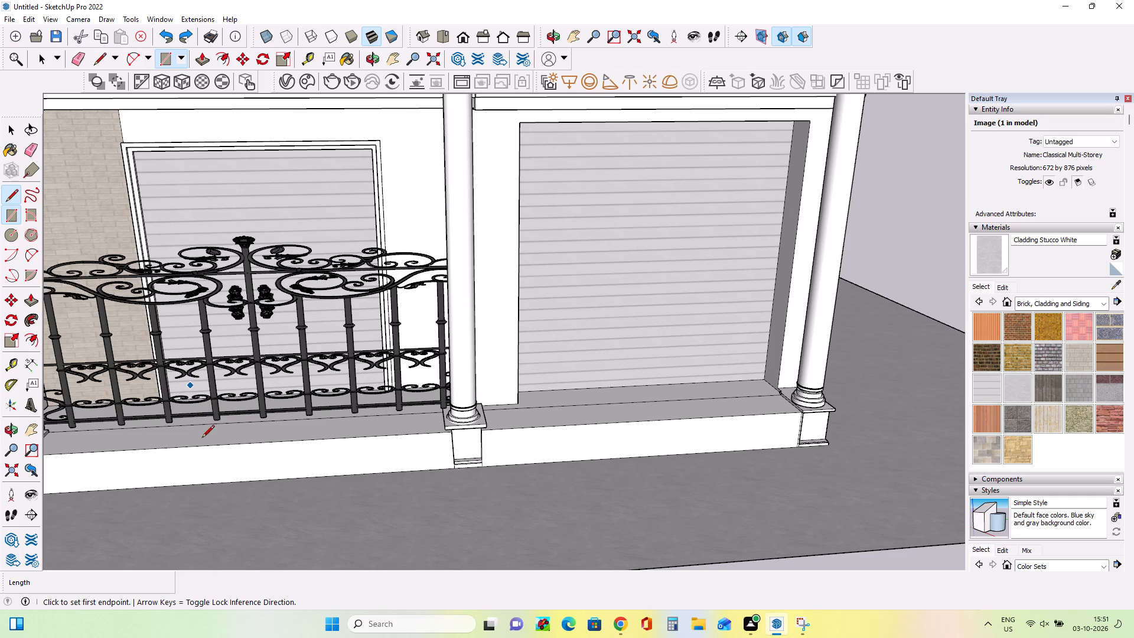
{"action": "scroll", "coordinate": [210, 444], "scroll_direction": "down", "scroll_amount": 8}
{"action": "left_click", "coordinate": [40, 434]}
{"action": "left_click_drag", "start_coordinate": [129, 434], "coordinate": [181, 425]}
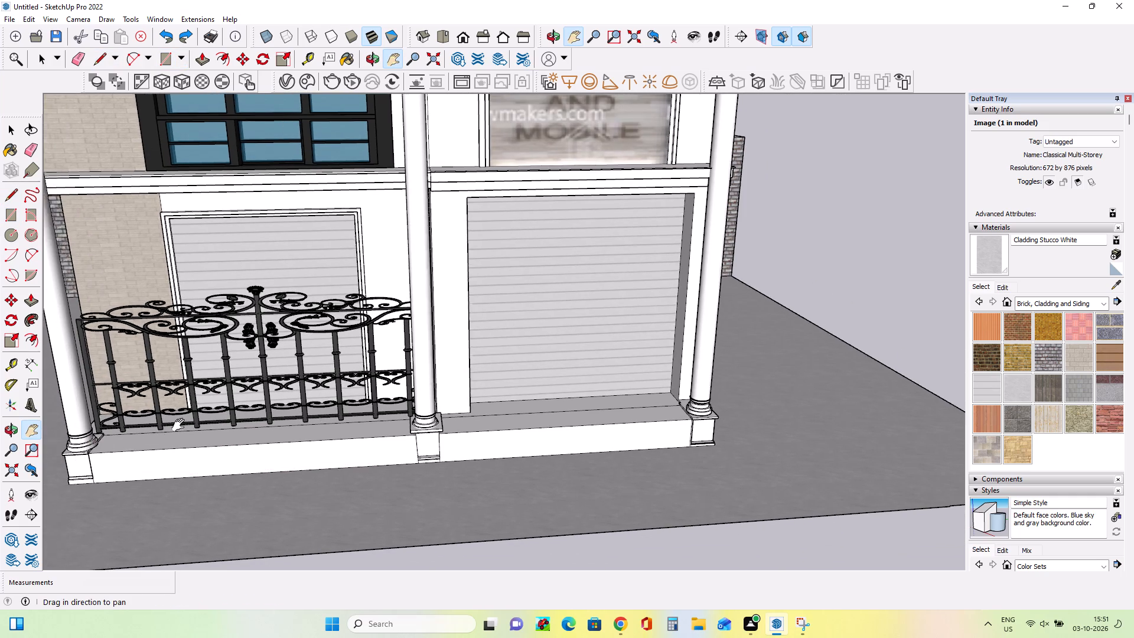
{"action": "left_click_drag", "start_coordinate": [181, 425], "coordinate": [243, 406]}
{"action": "left_click", "coordinate": [243, 406]}
{"action": "scroll", "coordinate": [259, 448], "scroll_direction": "up", "scroll_amount": 7}
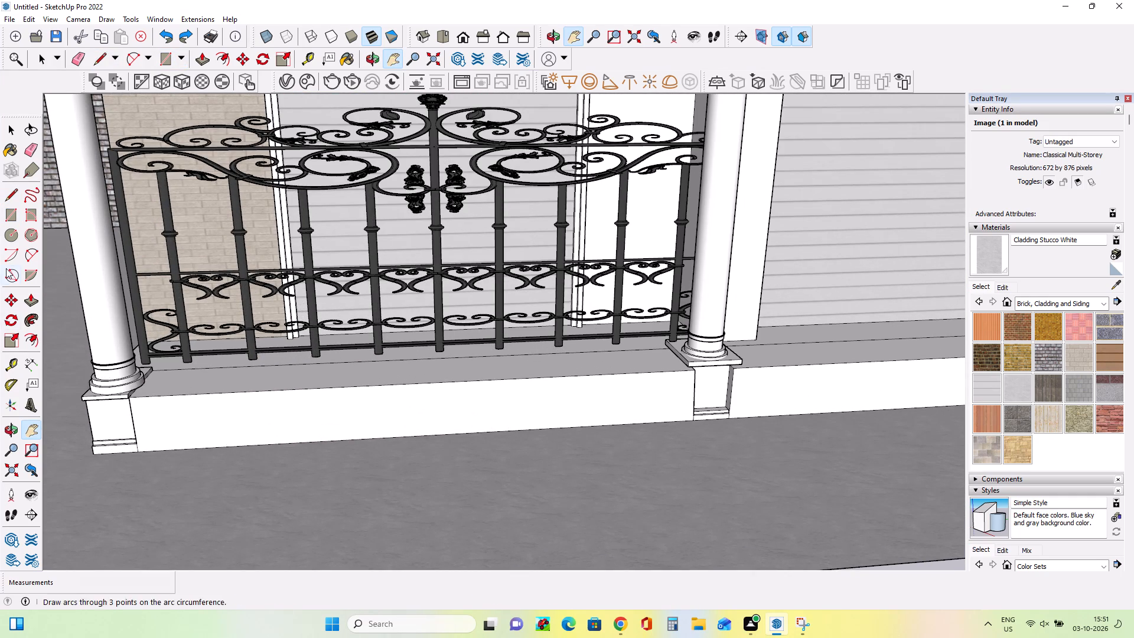
{"action": "left_click", "coordinate": [10, 200]}
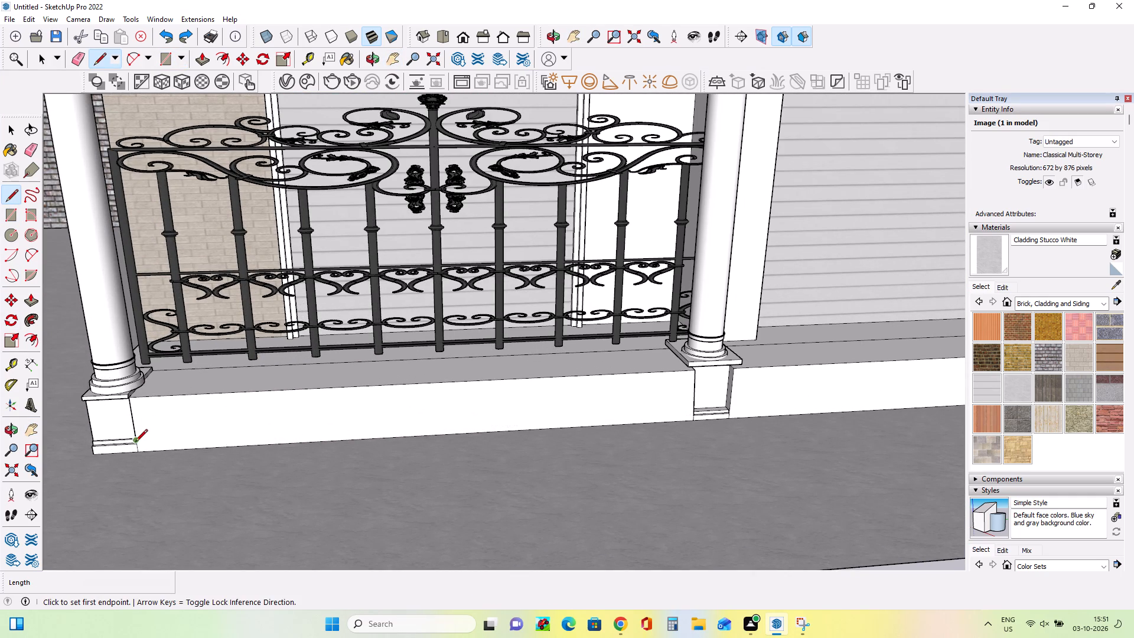
{"action": "left_click", "coordinate": [135, 442]}
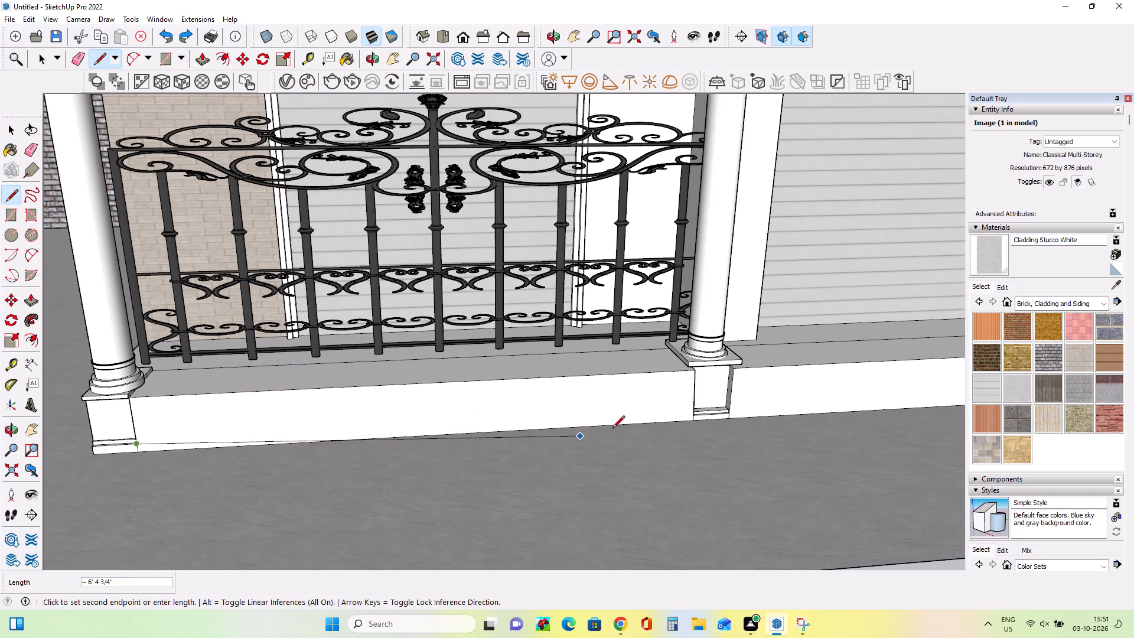
{"action": "left_click", "coordinate": [689, 407]}
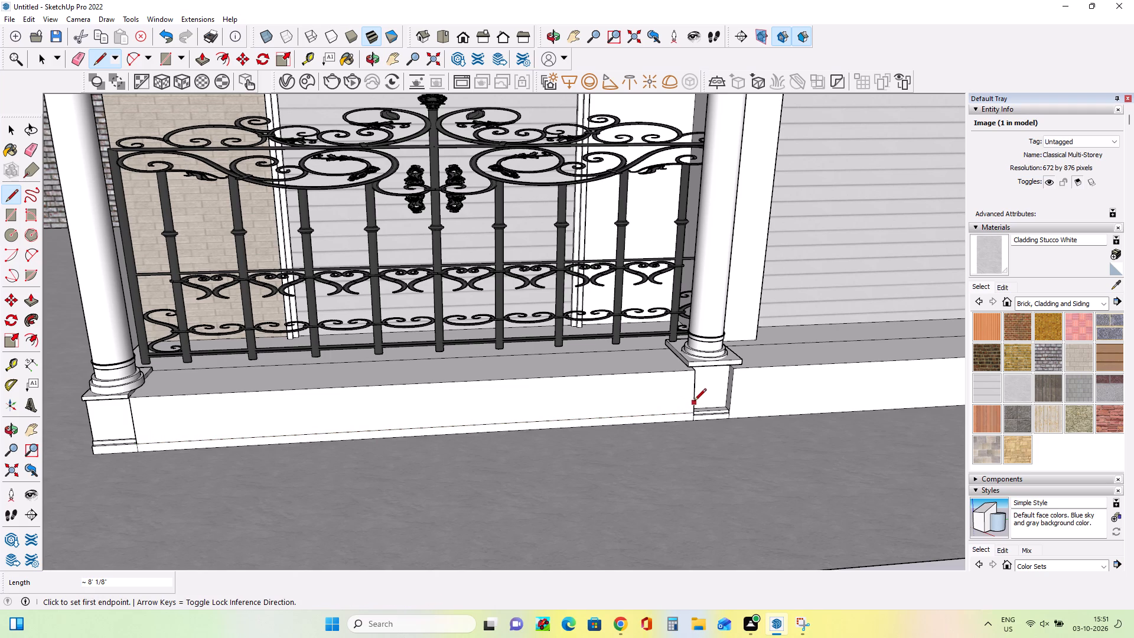
{"action": "left_click", "coordinate": [693, 401]}
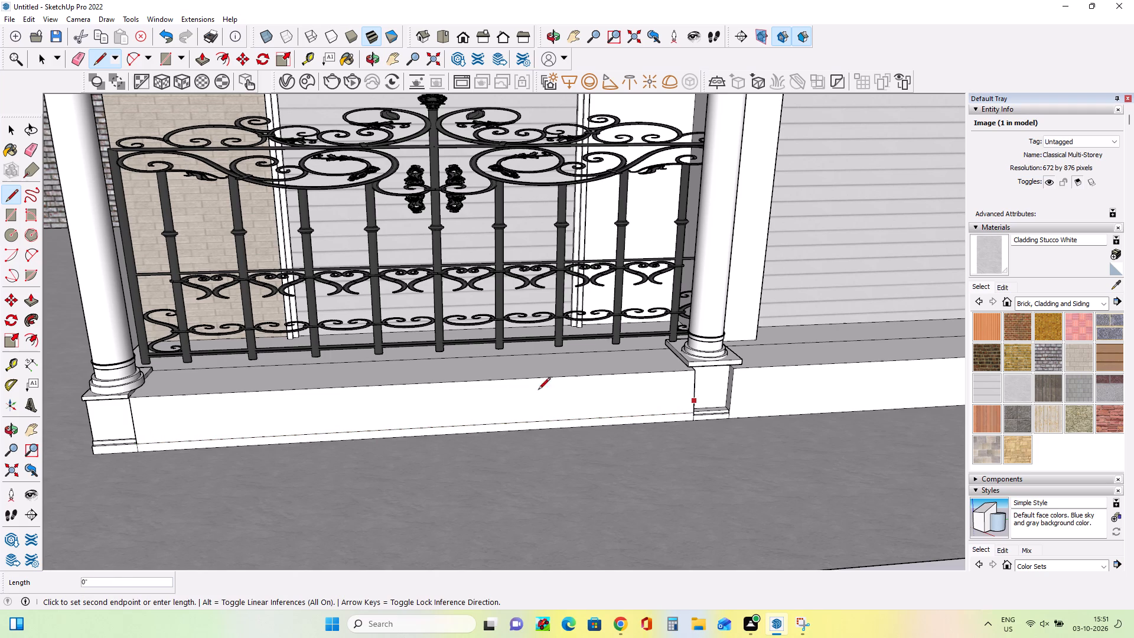
{"action": "double_click", "coordinate": [132, 431]}
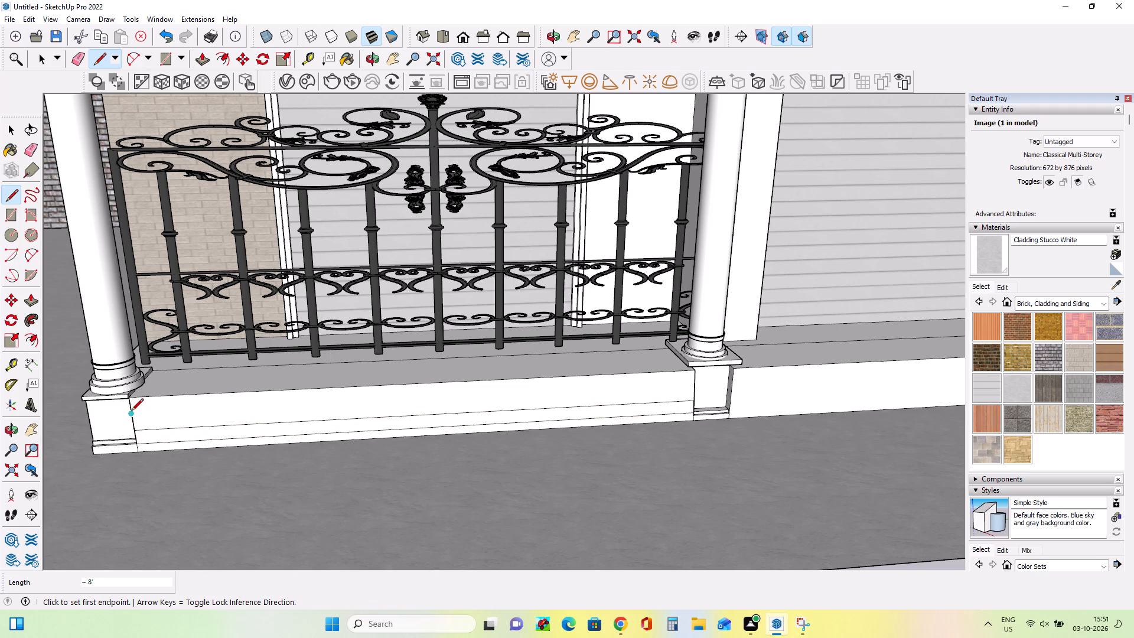
{"action": "left_click", "coordinate": [131, 411]}
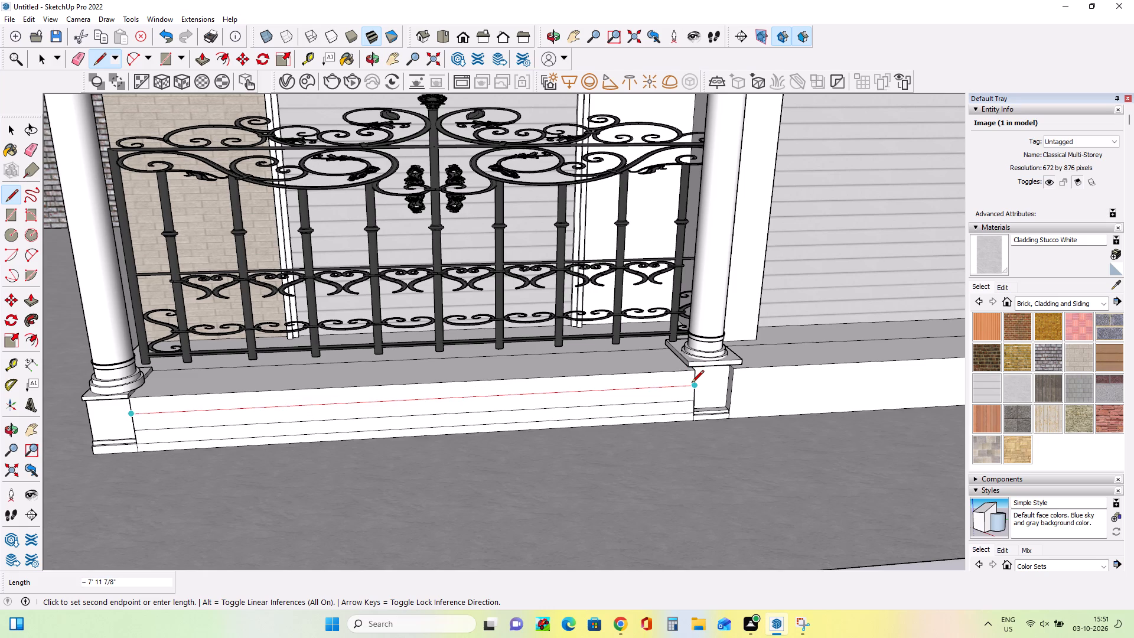
{"action": "left_click", "coordinate": [692, 383]}
Push/Pull the lowest plinth strip below the gate outward about 1' 6 5/8" to form the bottom entrance step.
{"action": "scroll", "coordinate": [588, 480], "scroll_direction": "down", "scroll_amount": 16}
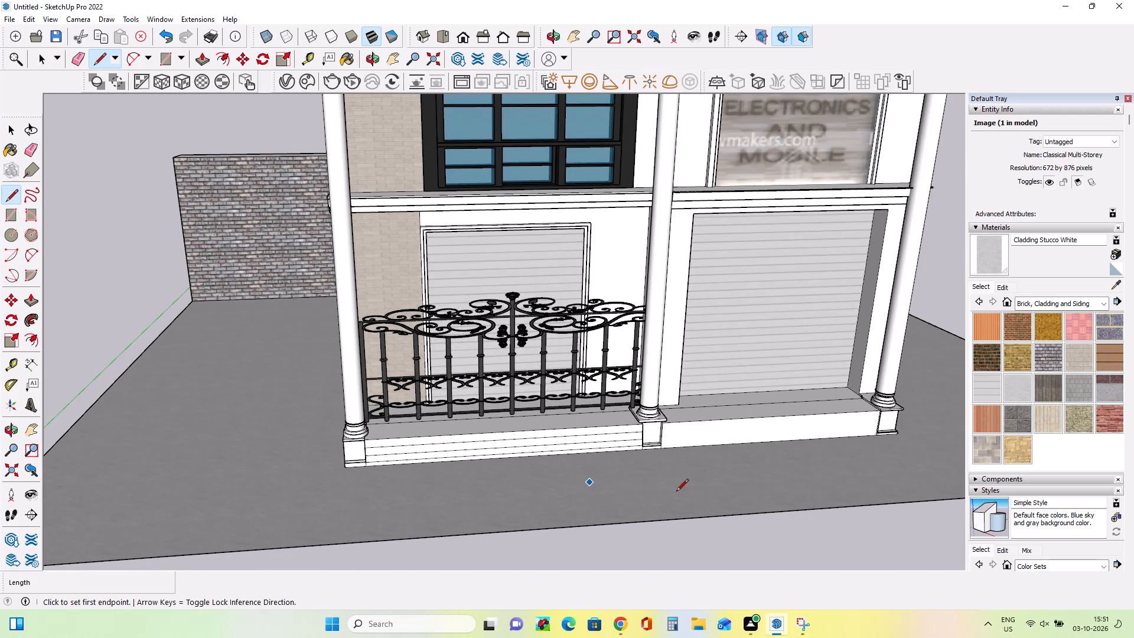
{"action": "middle_click_drag", "start_coordinate": [702, 480], "coordinate": [647, 480]}
{"action": "scroll", "coordinate": [698, 482], "scroll_direction": "up", "scroll_amount": 7}
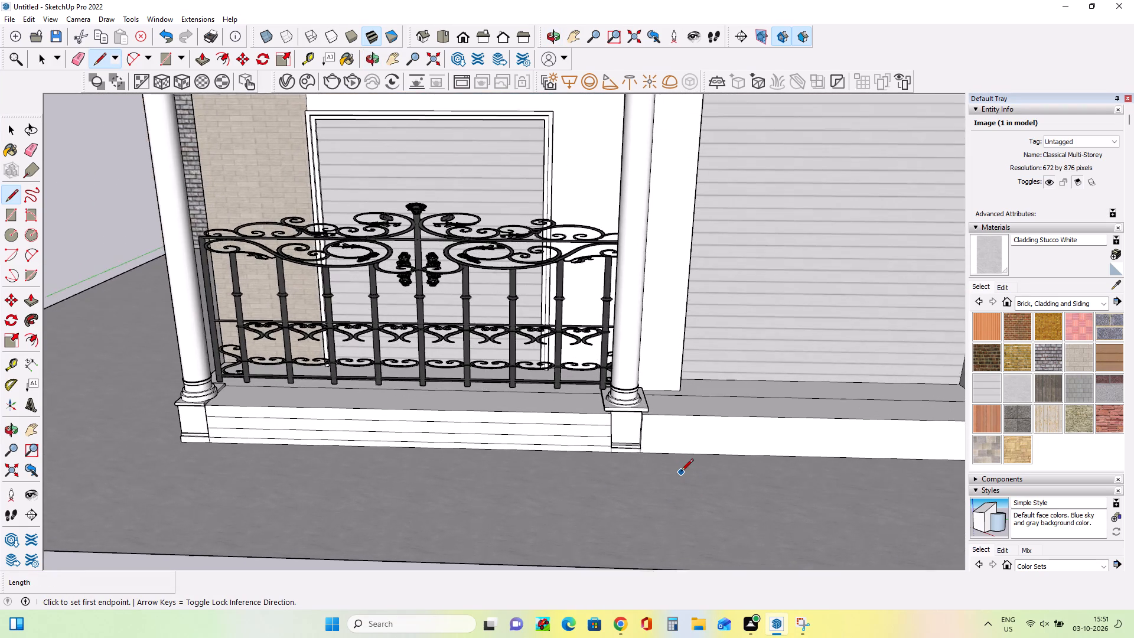
{"action": "scroll", "coordinate": [681, 472], "scroll_direction": "up", "scroll_amount": 1}
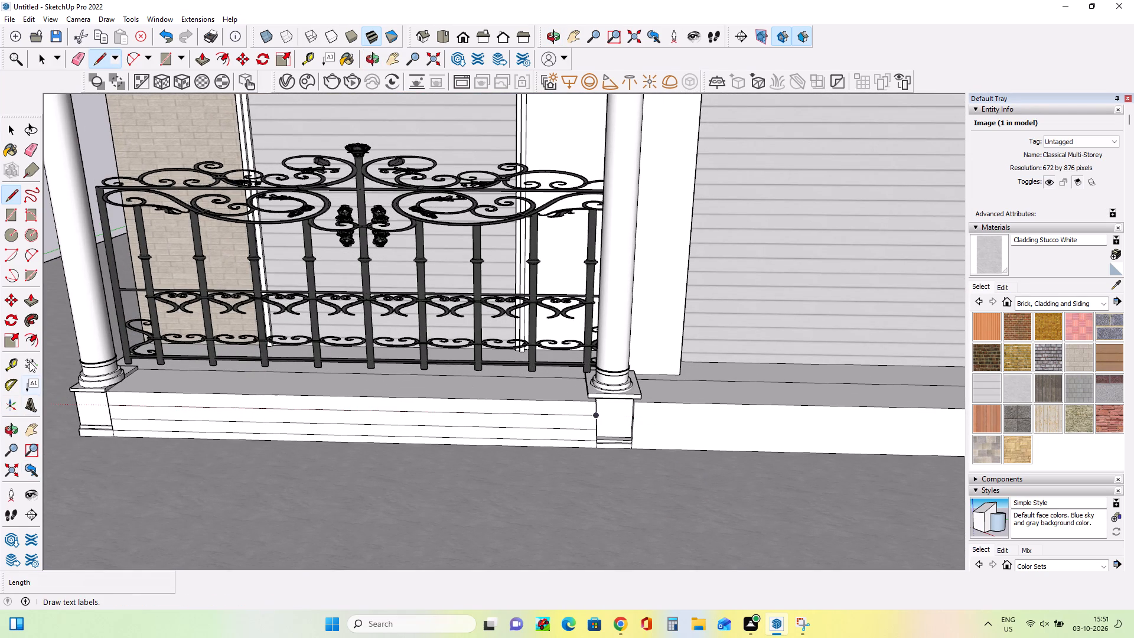
{"action": "left_click", "coordinate": [30, 297]}
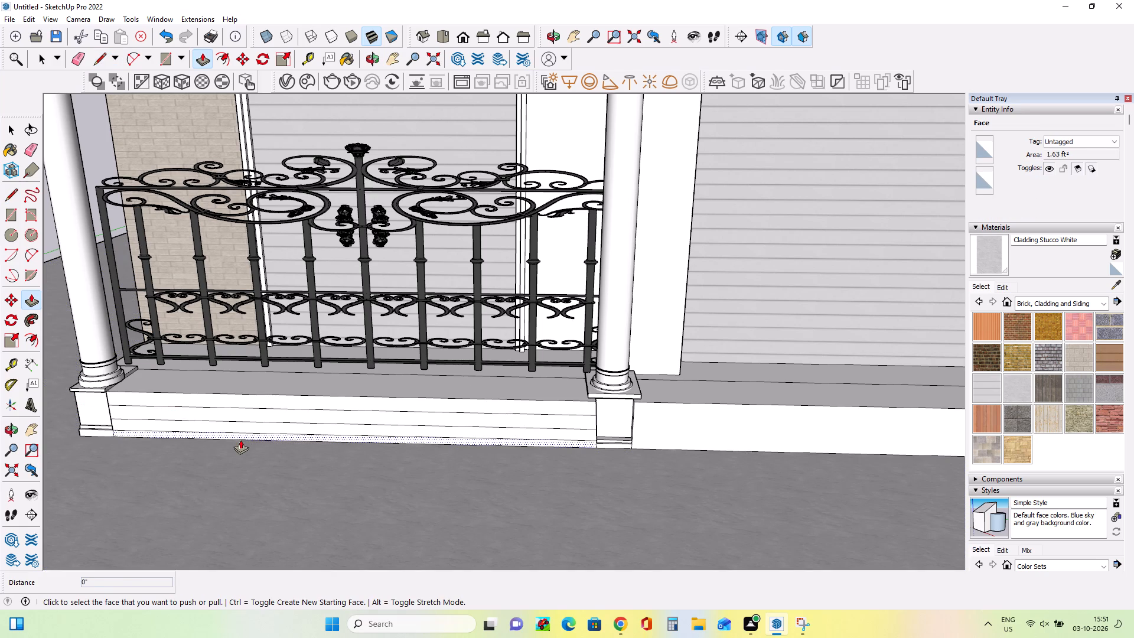
{"action": "left_click", "coordinate": [240, 440]}
{"action": "left_click", "coordinate": [210, 494]}
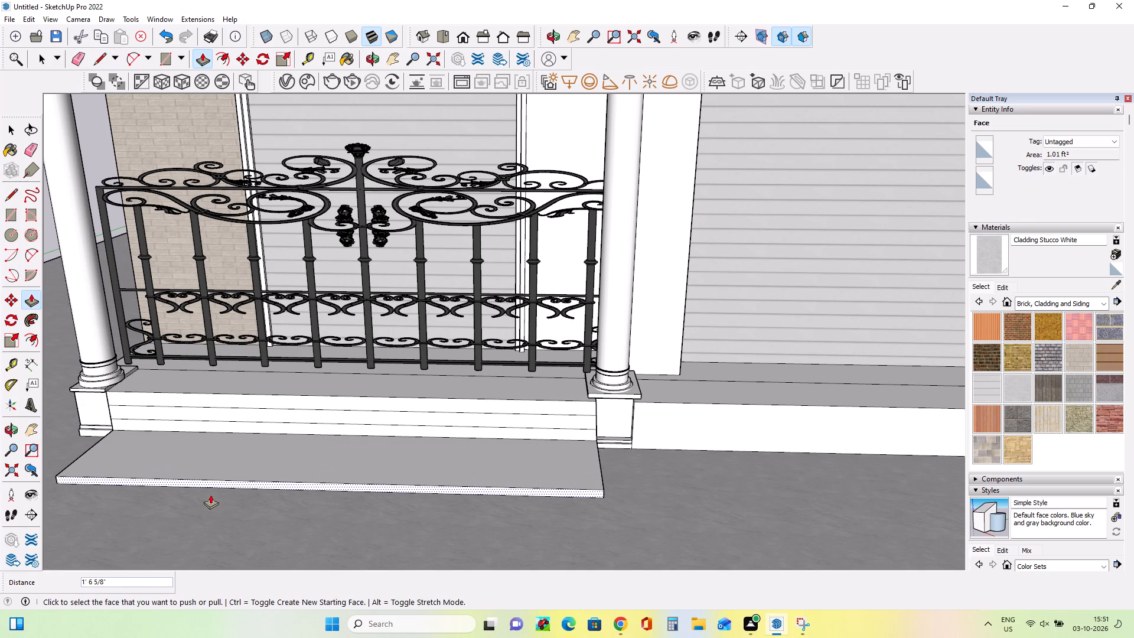
Push/Pull the second-lowest plinth strip outward about 1' 1 1/4" to form the second entrance step.
{"action": "left_click", "coordinate": [255, 421]}
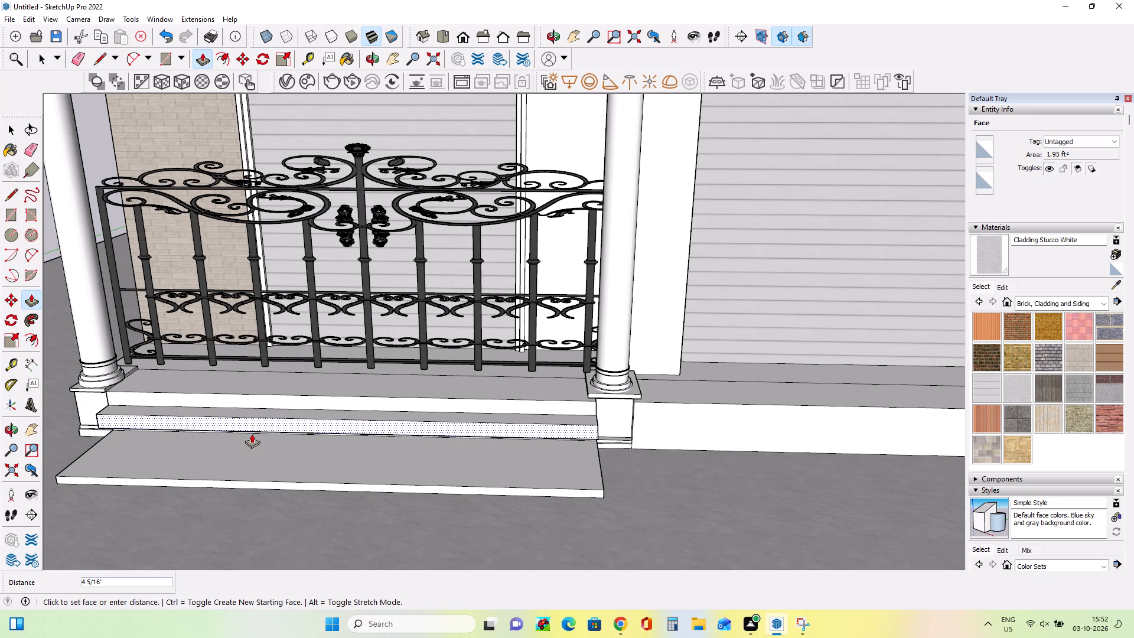
{"action": "key", "text": "Escape"}
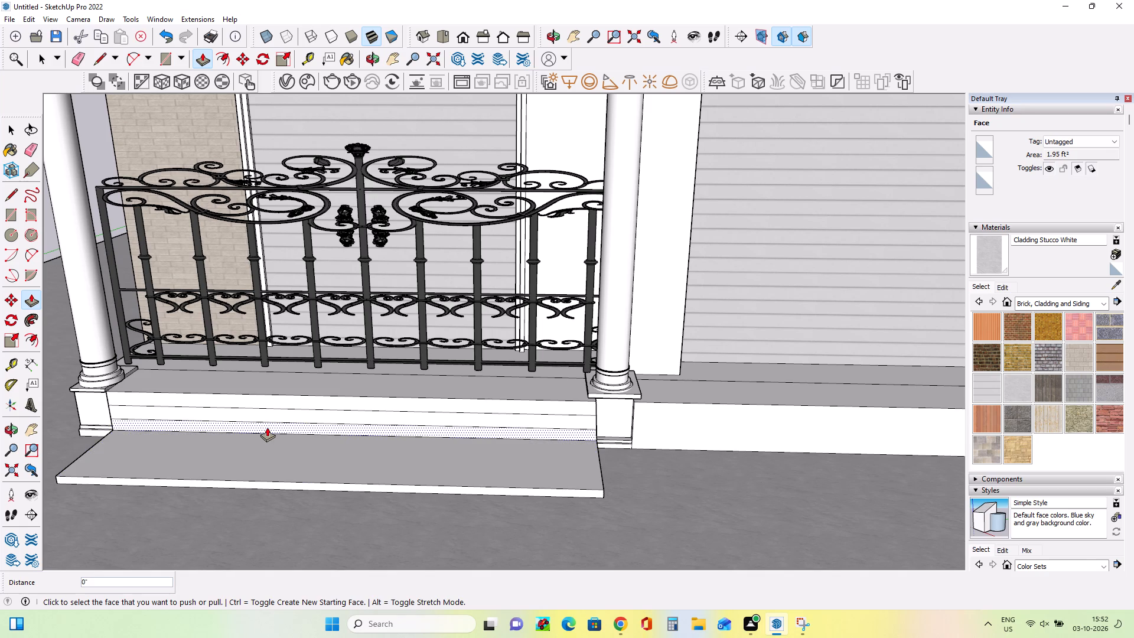
{"action": "left_click", "coordinate": [267, 427]}
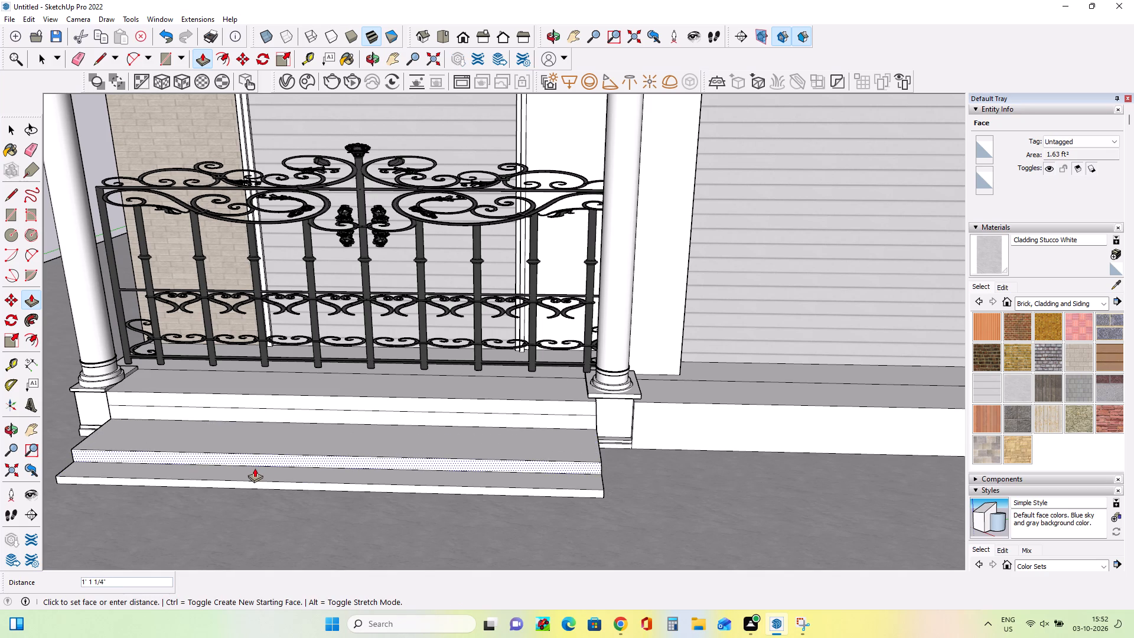
{"action": "left_click", "coordinate": [255, 468]}
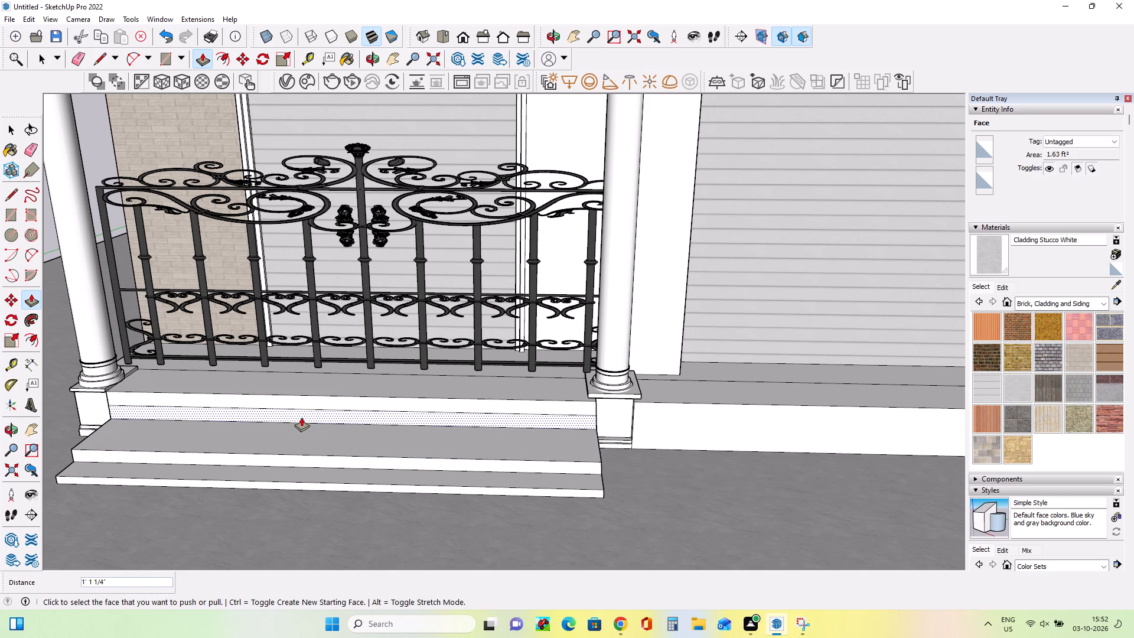
Push/Pull the two upper plinth strips below the gate outward about 9 1/8" and 3" to complete the entrance steps.
{"action": "left_click", "coordinate": [301, 417]}
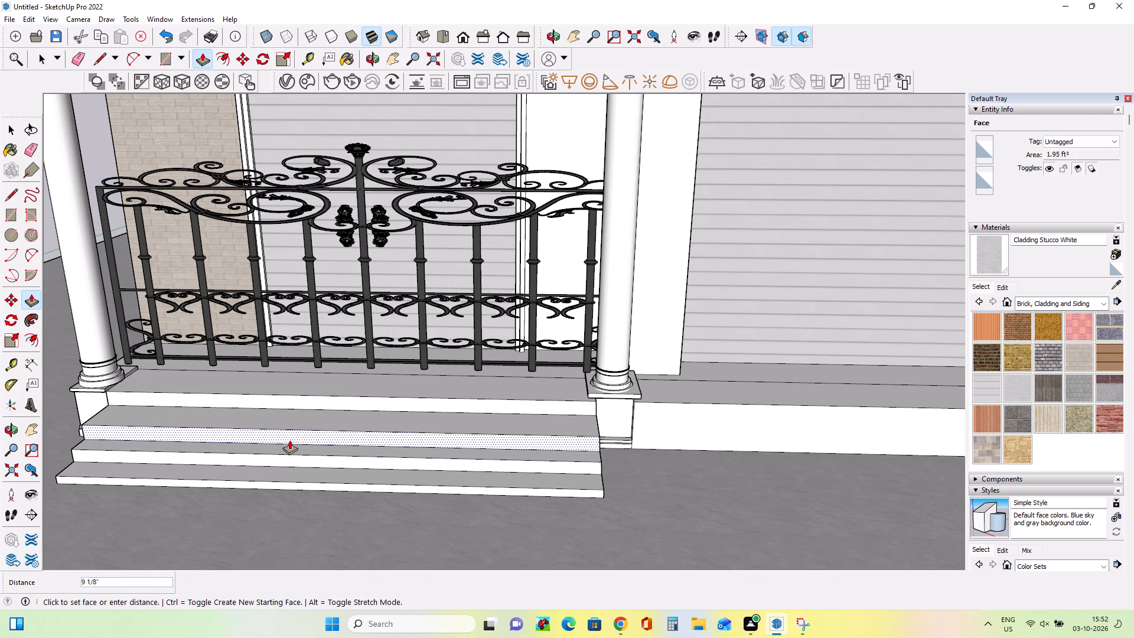
{"action": "left_click", "coordinate": [289, 440]}
{"action": "left_click", "coordinate": [323, 399]}
{"action": "left_click", "coordinate": [322, 408]}
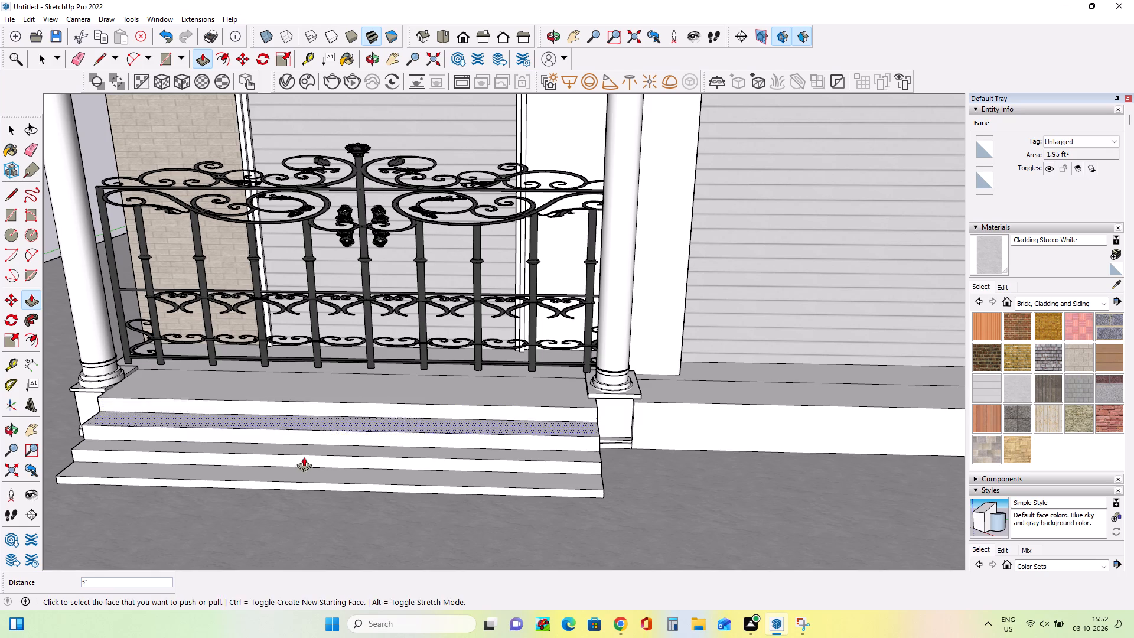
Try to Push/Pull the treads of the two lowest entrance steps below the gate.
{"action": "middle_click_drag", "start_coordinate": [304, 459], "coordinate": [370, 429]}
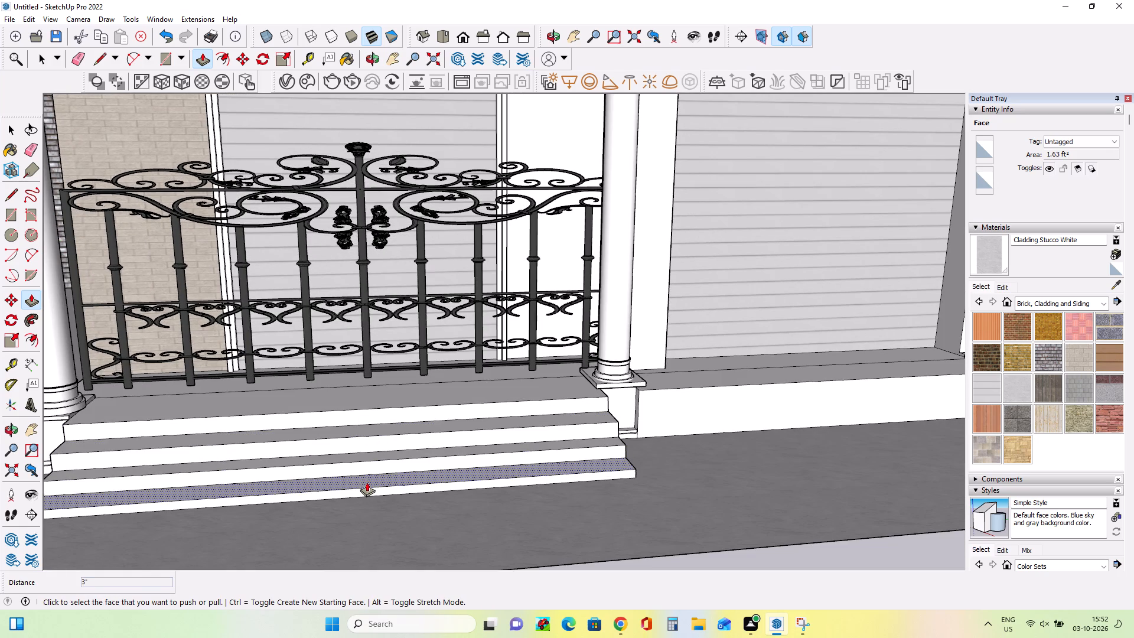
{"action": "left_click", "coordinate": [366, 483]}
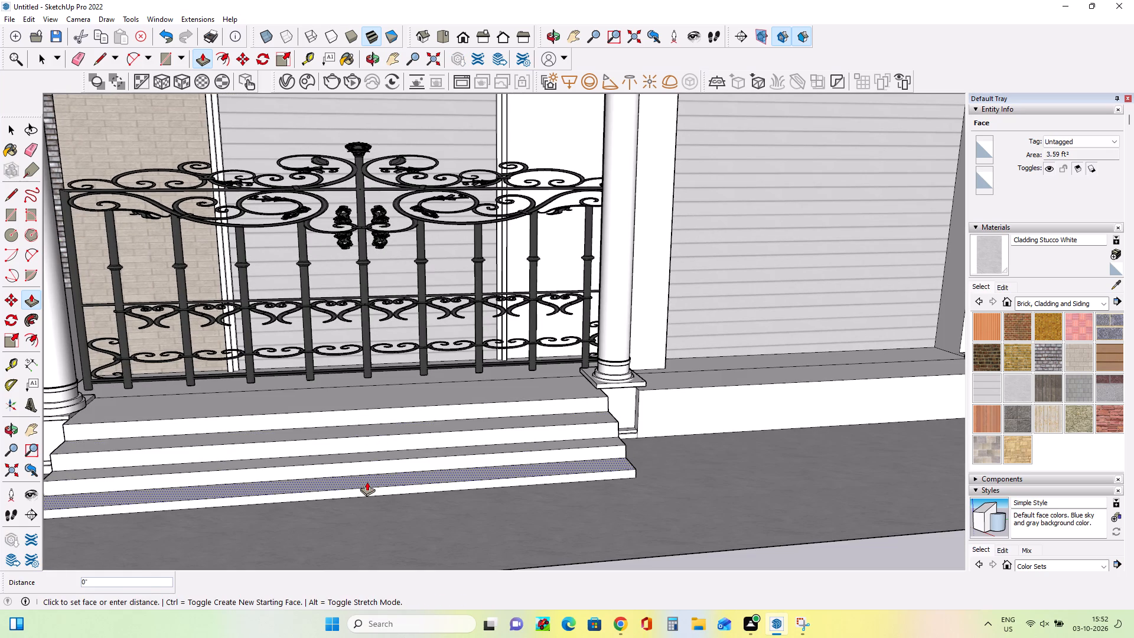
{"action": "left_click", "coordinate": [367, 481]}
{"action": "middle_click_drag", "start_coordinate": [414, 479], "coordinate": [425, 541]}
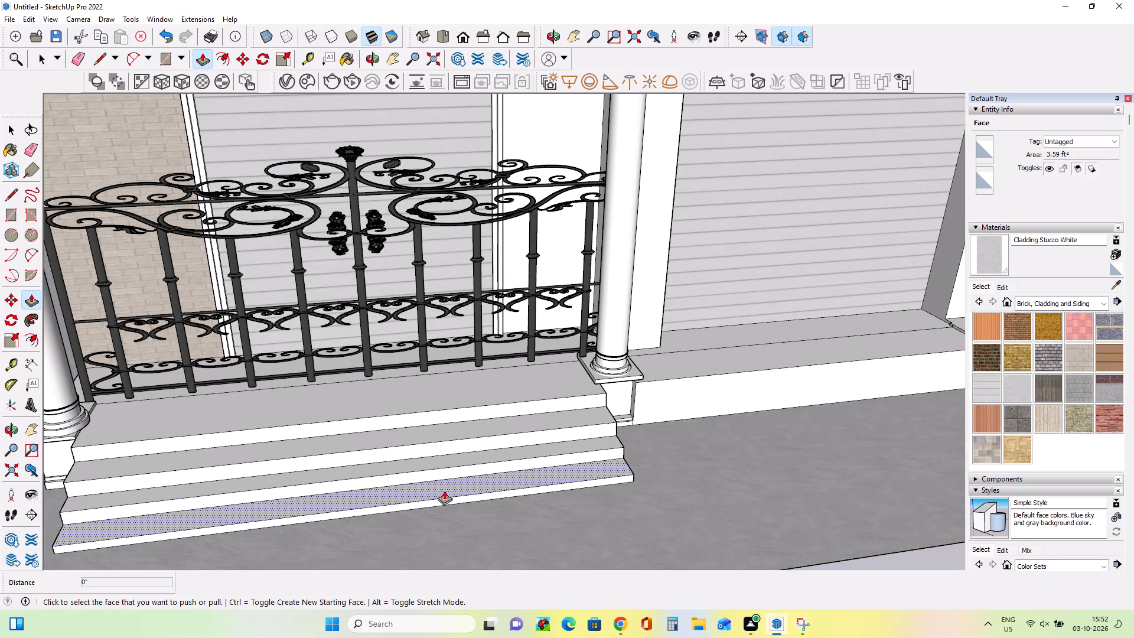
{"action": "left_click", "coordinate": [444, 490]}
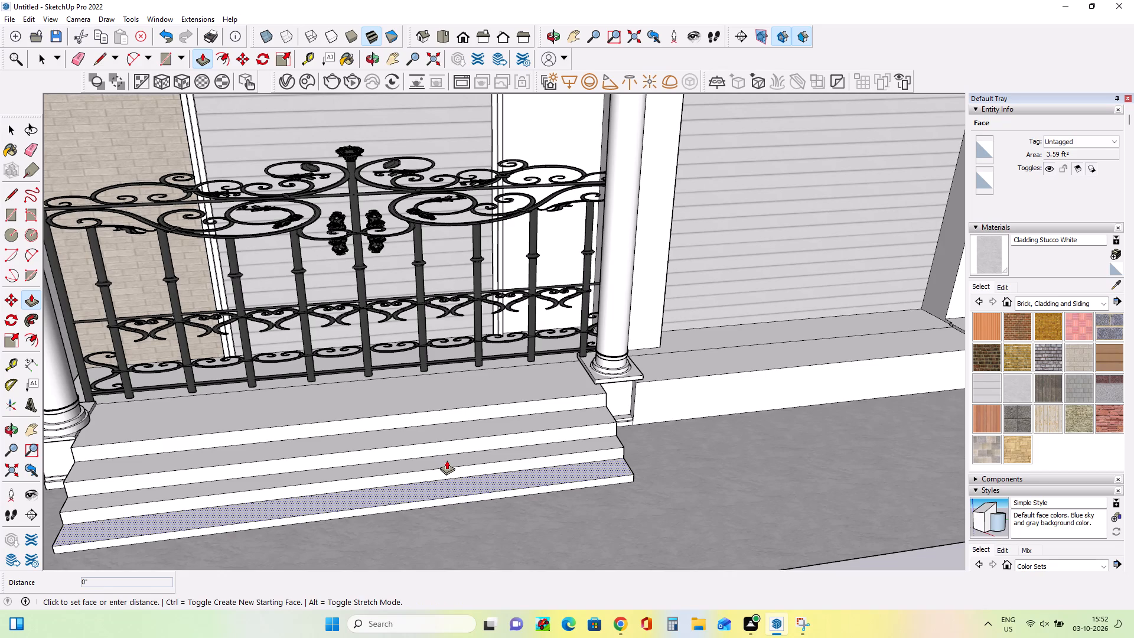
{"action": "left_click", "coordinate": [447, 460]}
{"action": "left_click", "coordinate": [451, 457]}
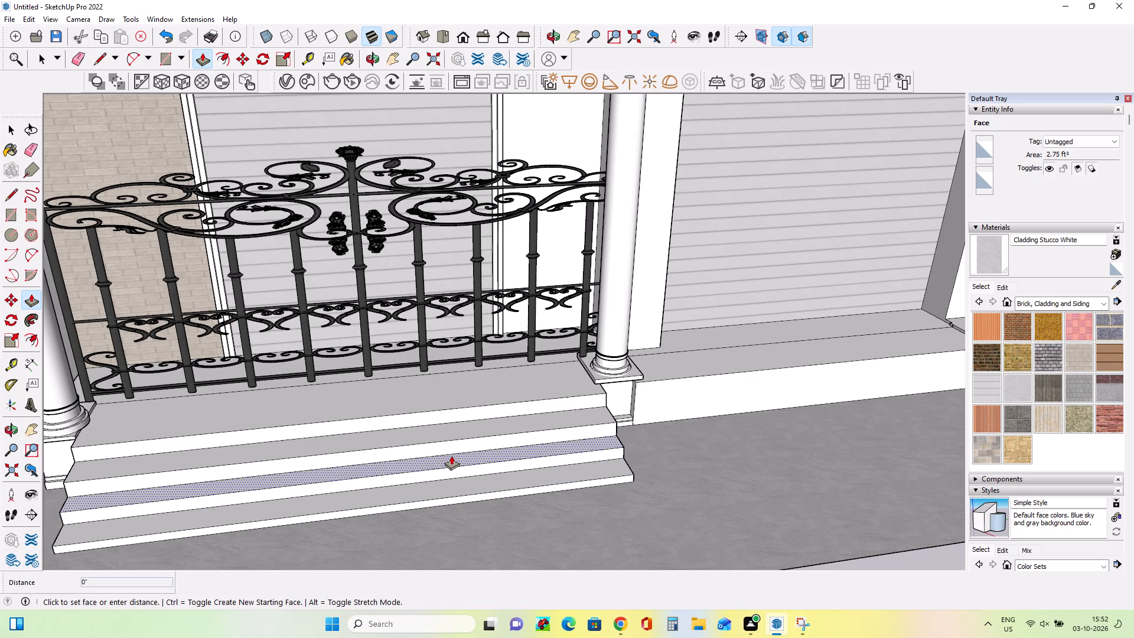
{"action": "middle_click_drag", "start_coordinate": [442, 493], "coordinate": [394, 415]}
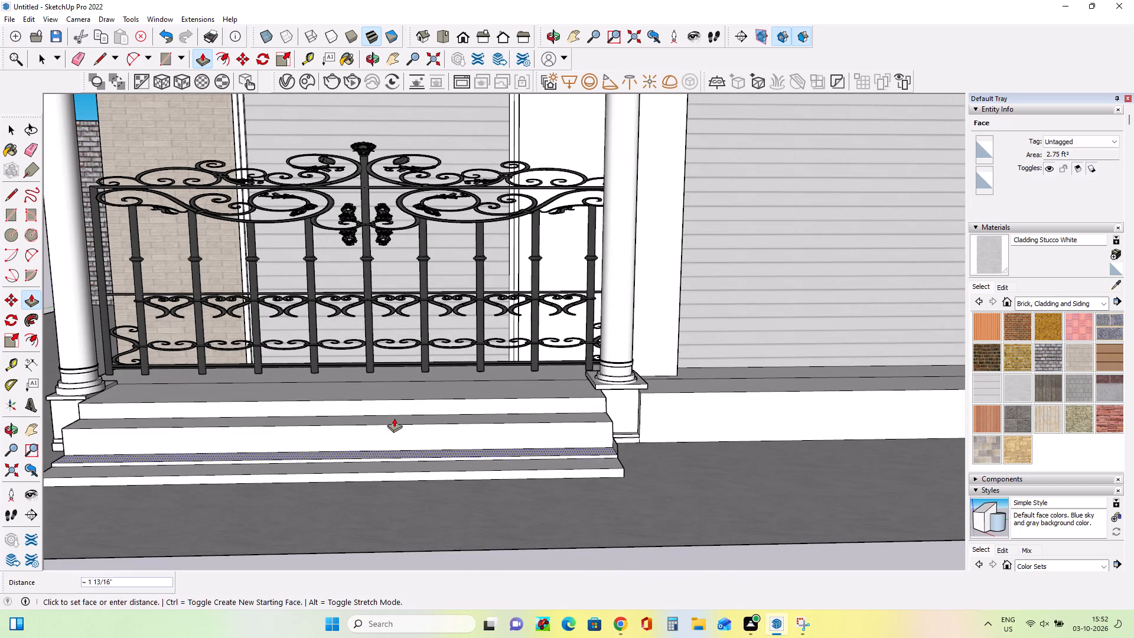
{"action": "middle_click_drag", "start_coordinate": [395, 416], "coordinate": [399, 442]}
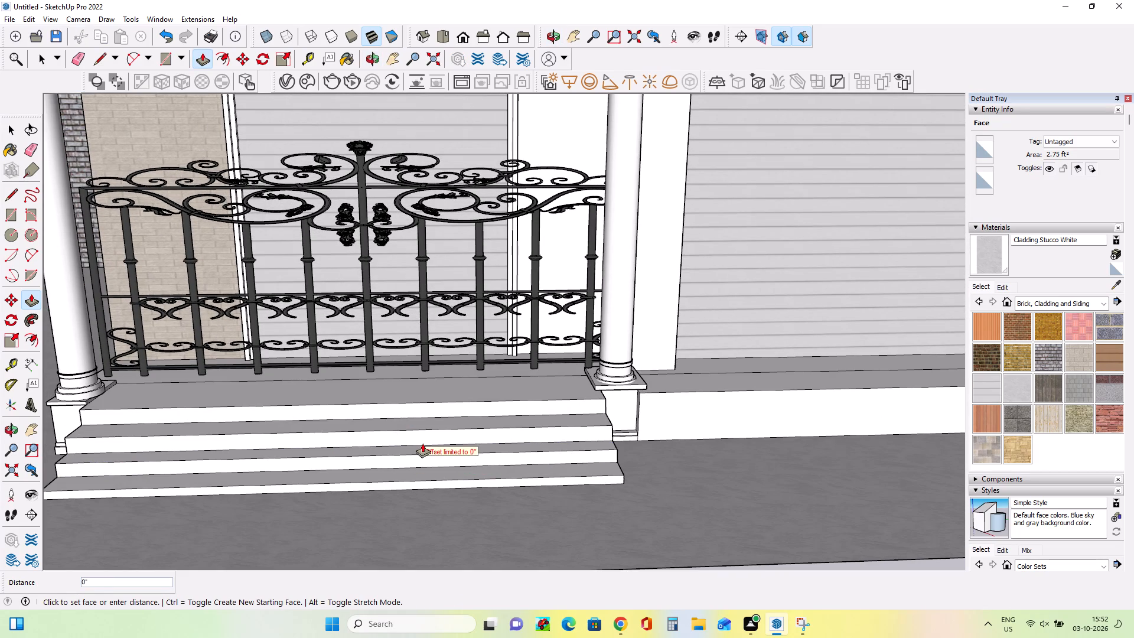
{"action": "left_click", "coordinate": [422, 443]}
Draw three parallel lines, each about 6' 10" long, across the plinth's front face below the shop shutter, dividing it into four strips.
{"action": "scroll", "coordinate": [387, 460], "scroll_direction": "down", "scroll_amount": 12}
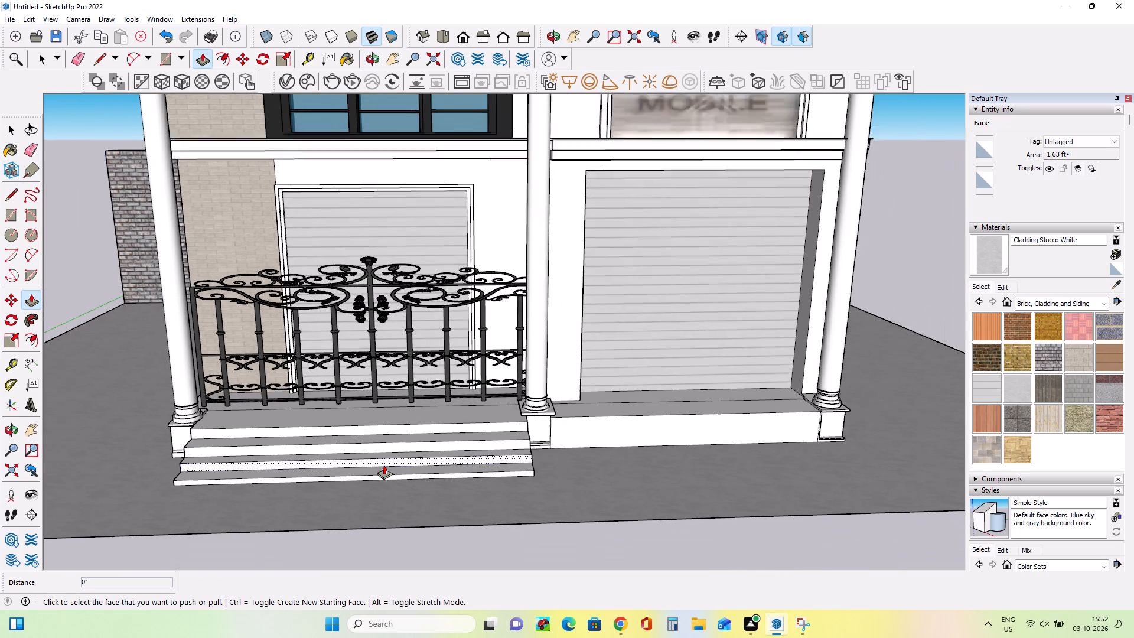
{"action": "scroll", "coordinate": [384, 465], "scroll_direction": "down", "scroll_amount": 4}
{"action": "middle_click_drag", "start_coordinate": [636, 494], "coordinate": [580, 546]}
{"action": "scroll", "coordinate": [562, 484], "scroll_direction": "up", "scroll_amount": 2}
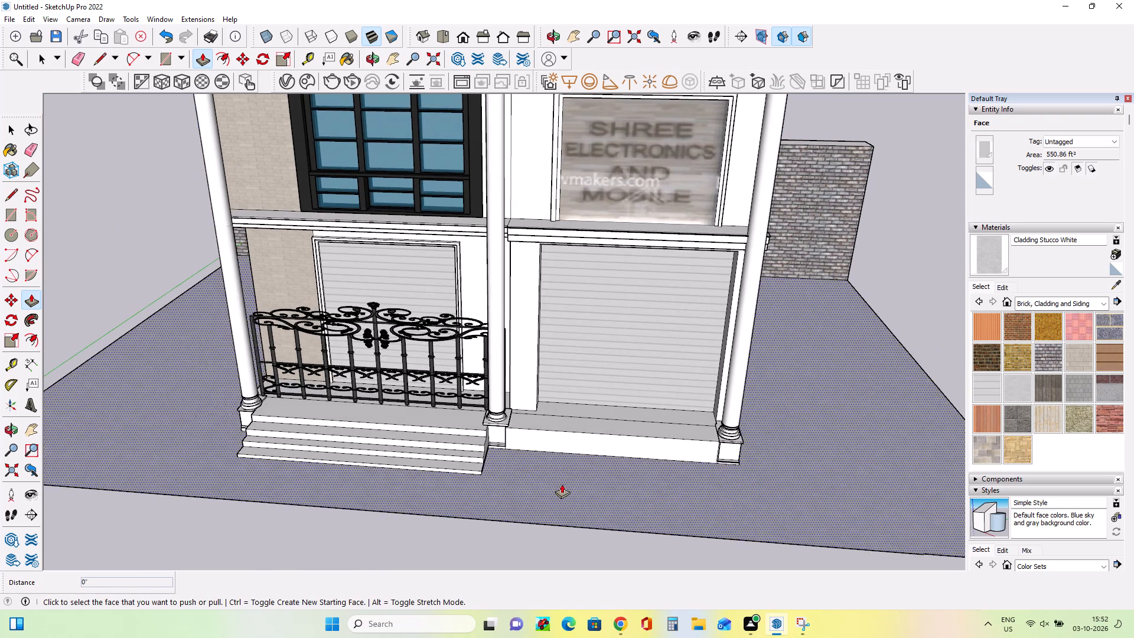
{"action": "scroll", "coordinate": [562, 484], "scroll_direction": "up", "scroll_amount": 1}
{"action": "left_click", "coordinate": [12, 196]}
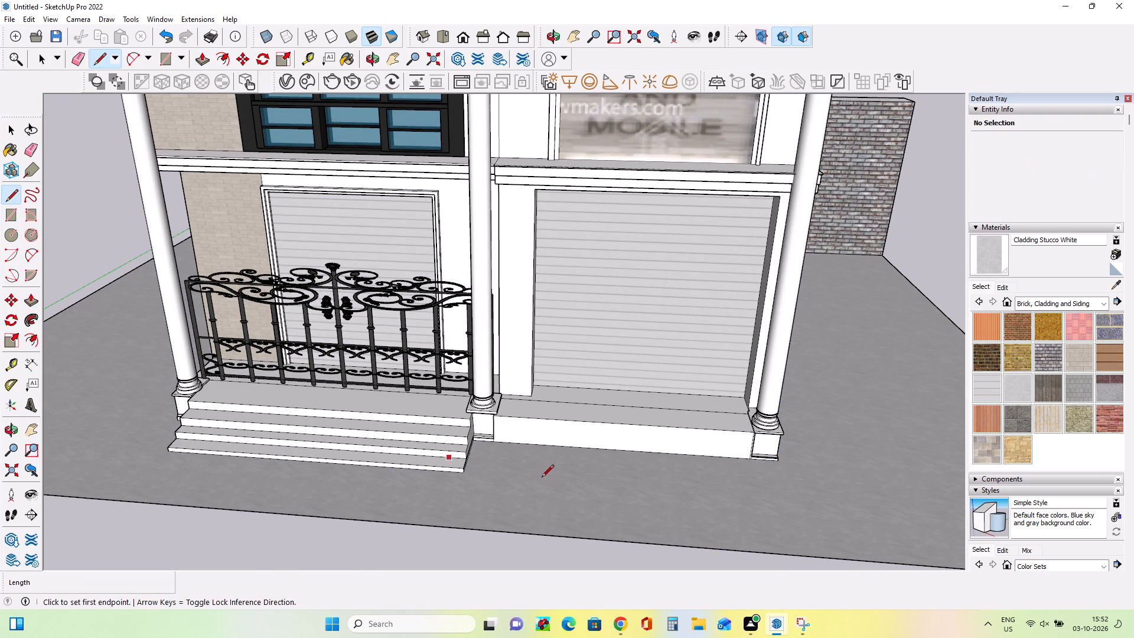
{"action": "scroll", "coordinate": [583, 458], "scroll_direction": "up", "scroll_amount": 6}
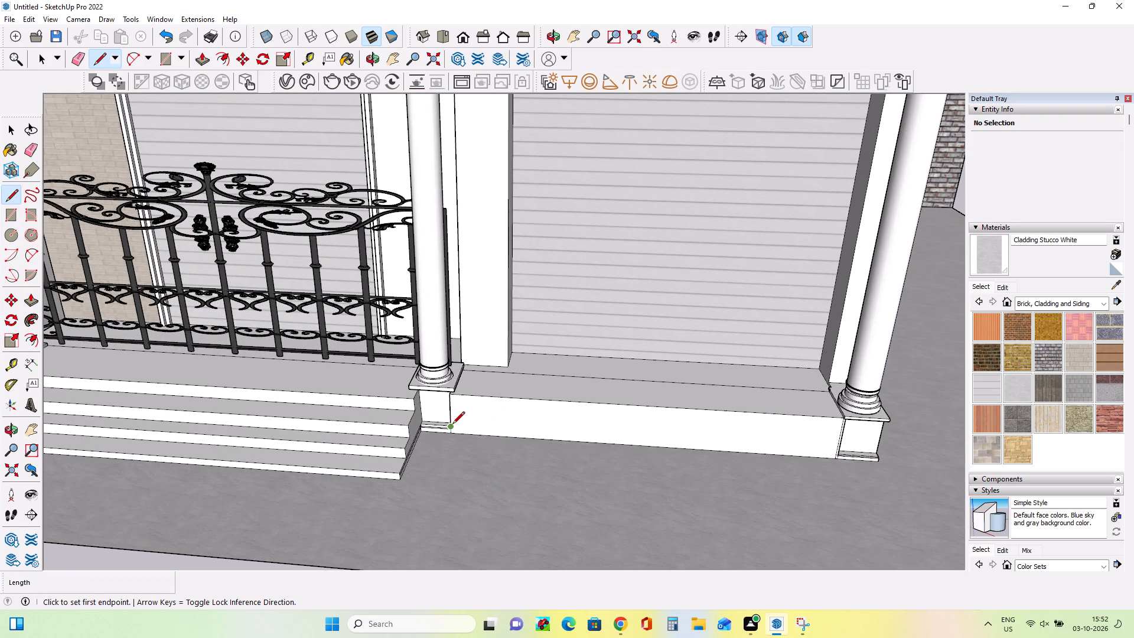
{"action": "left_click", "coordinate": [452, 426]}
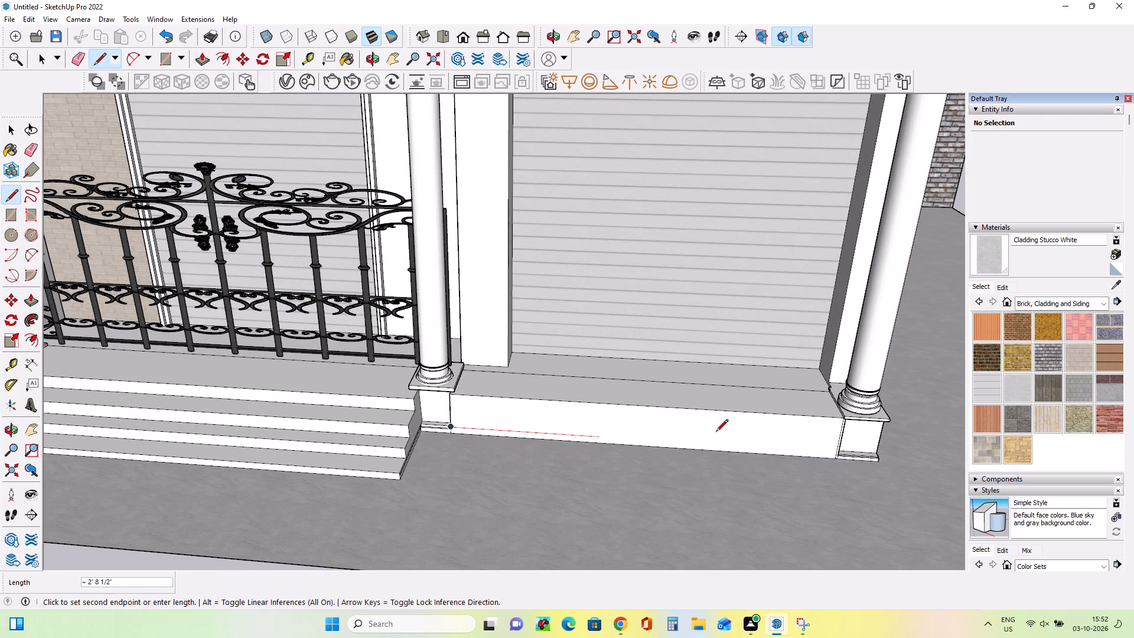
{"action": "left_click", "coordinate": [836, 451]}
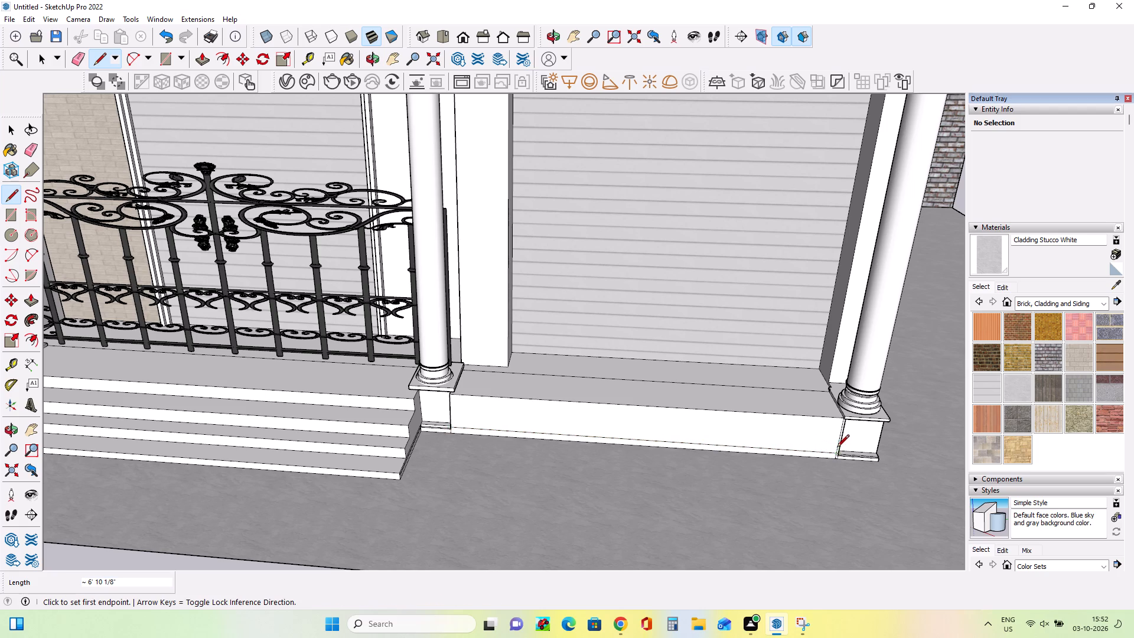
{"action": "scroll", "coordinate": [838, 447], "scroll_direction": "up", "scroll_amount": 3}
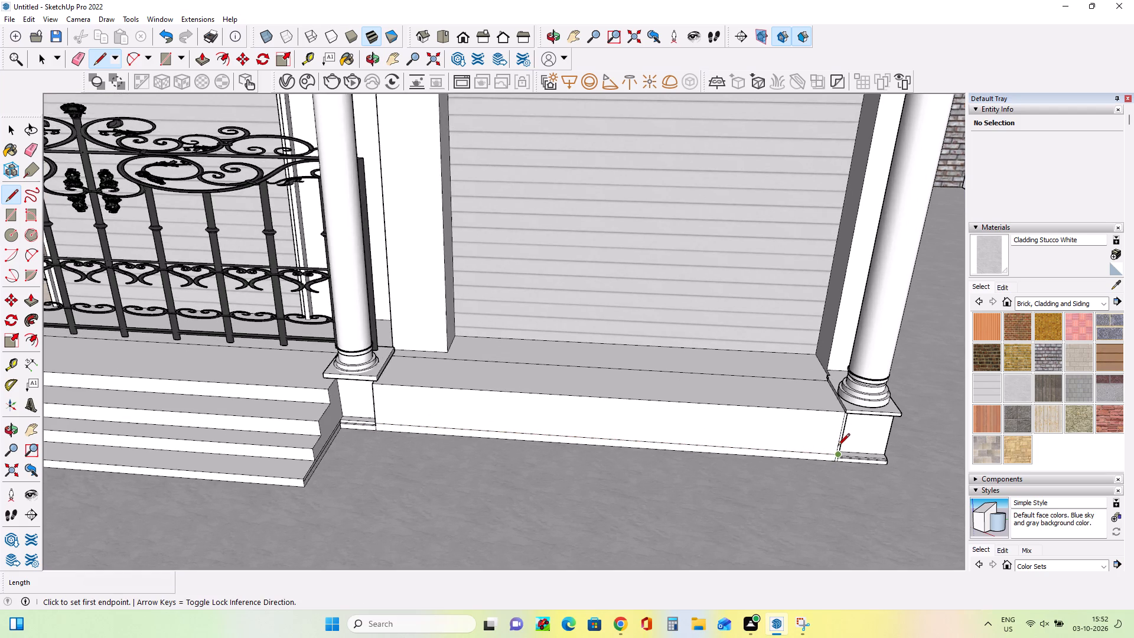
{"action": "scroll", "coordinate": [838, 447], "scroll_direction": "up", "scroll_amount": 4}
{"action": "left_click", "coordinate": [837, 439]}
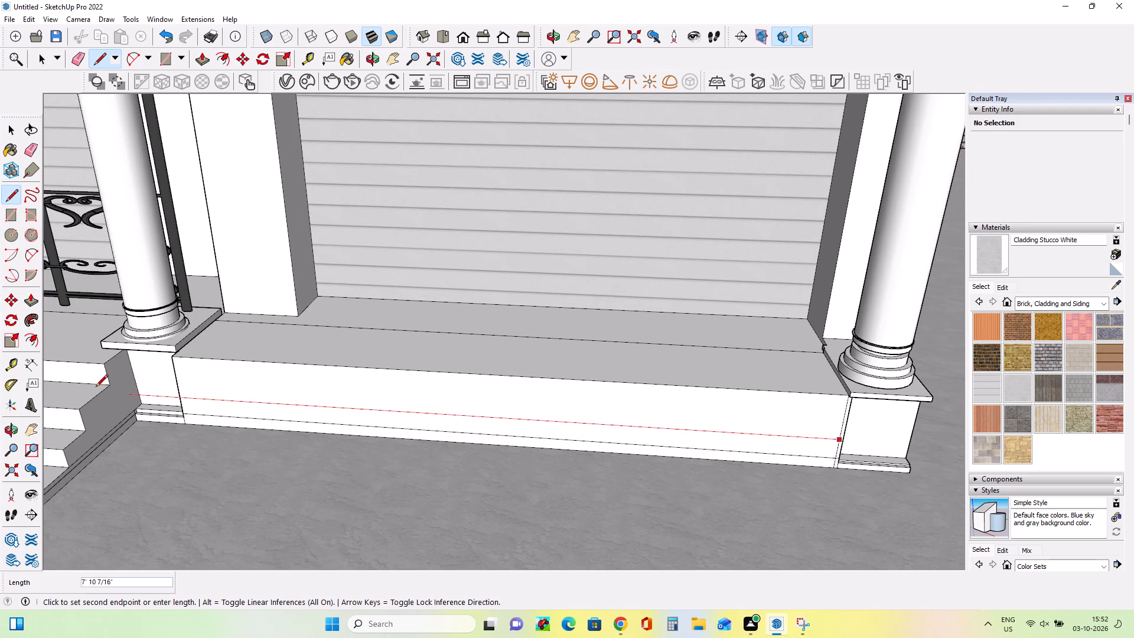
{"action": "left_click", "coordinate": [181, 390]}
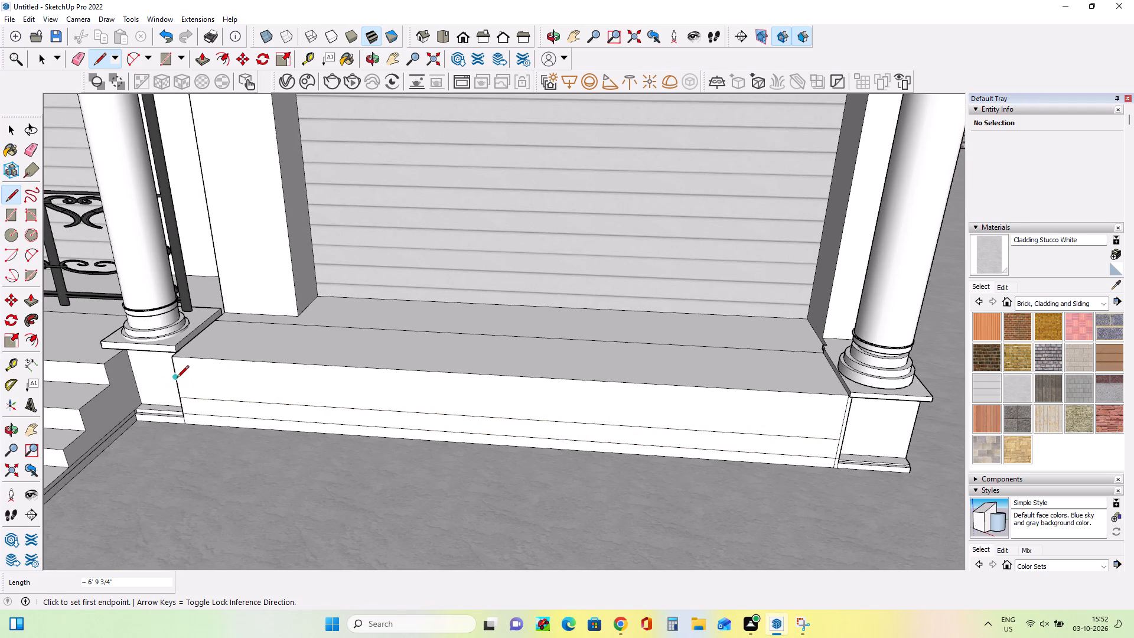
{"action": "left_click", "coordinate": [177, 379]}
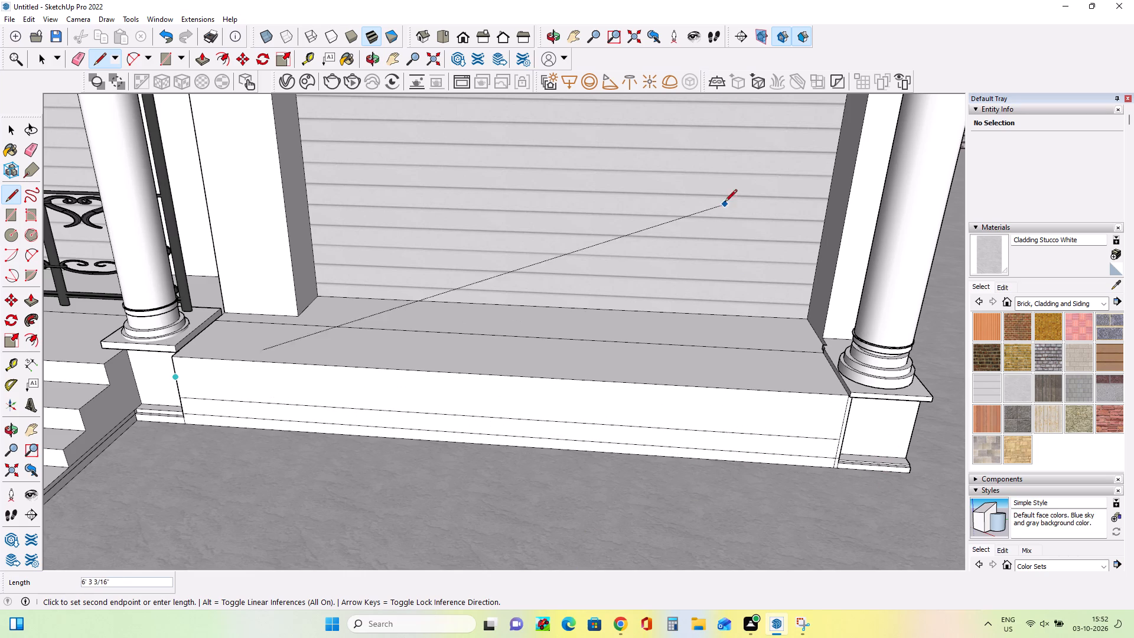
{"action": "left_click", "coordinate": [843, 420]}
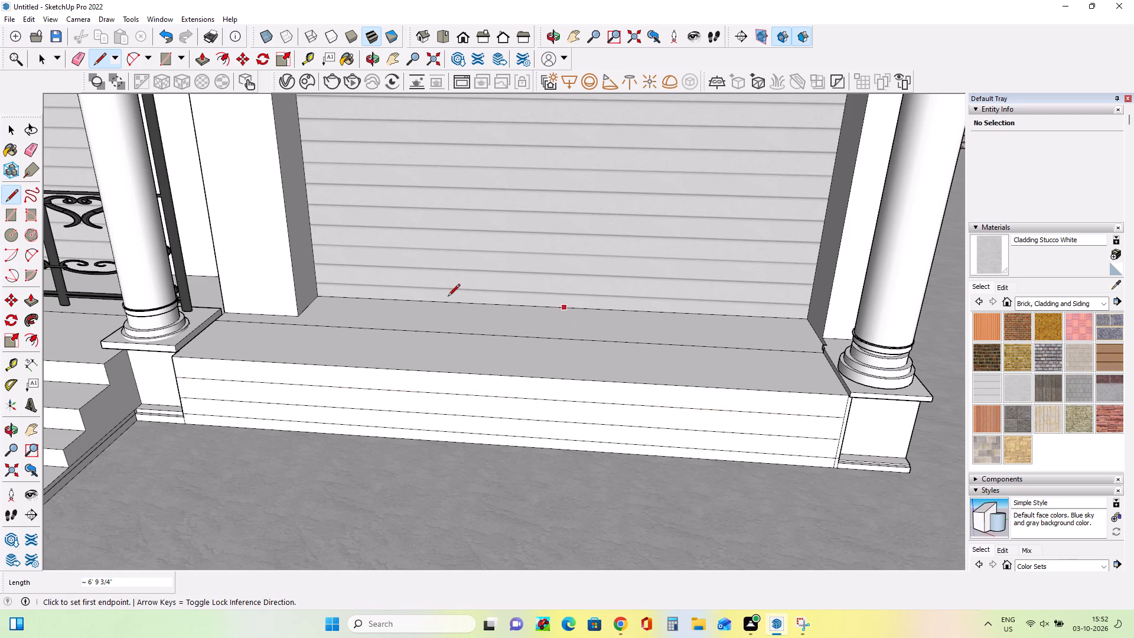
Push/Pull the lowest plinth strip below the shop shutter outward 1' 6 5/8", flush with the gate's bottom step.
{"action": "left_click", "coordinate": [35, 301]}
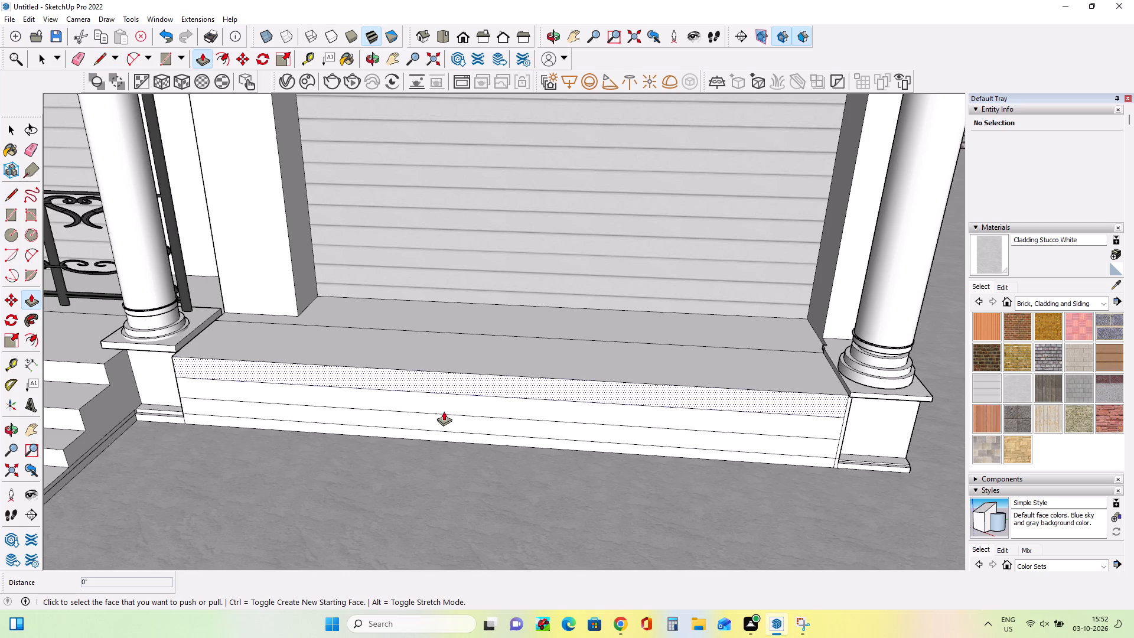
{"action": "left_click", "coordinate": [439, 437]}
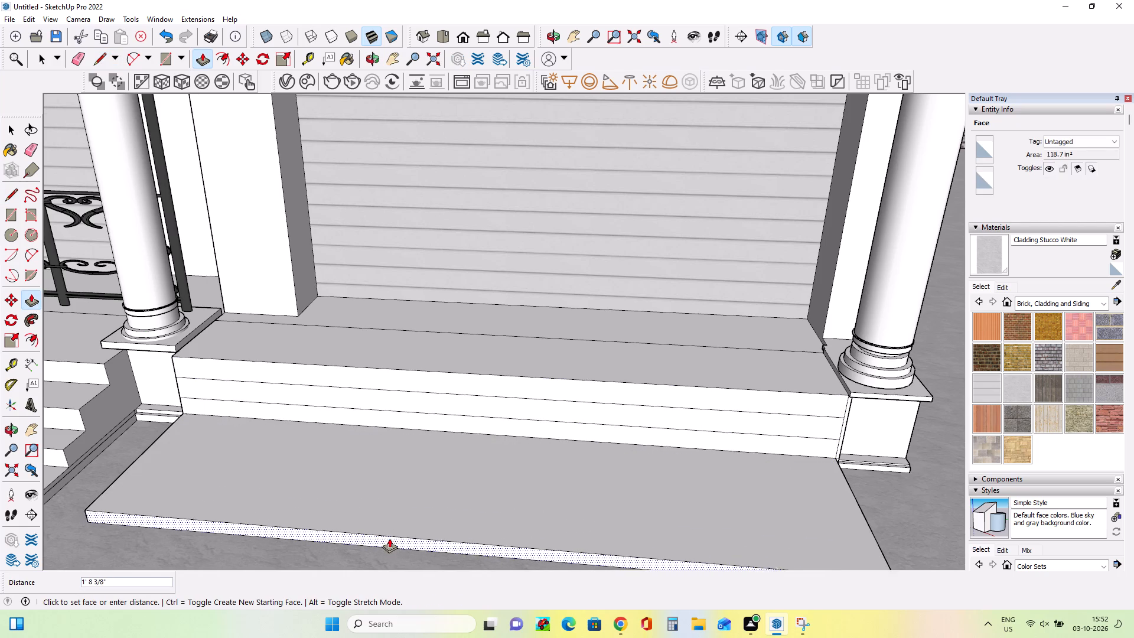
{"action": "scroll", "coordinate": [389, 538], "scroll_direction": "down", "scroll_amount": 4}
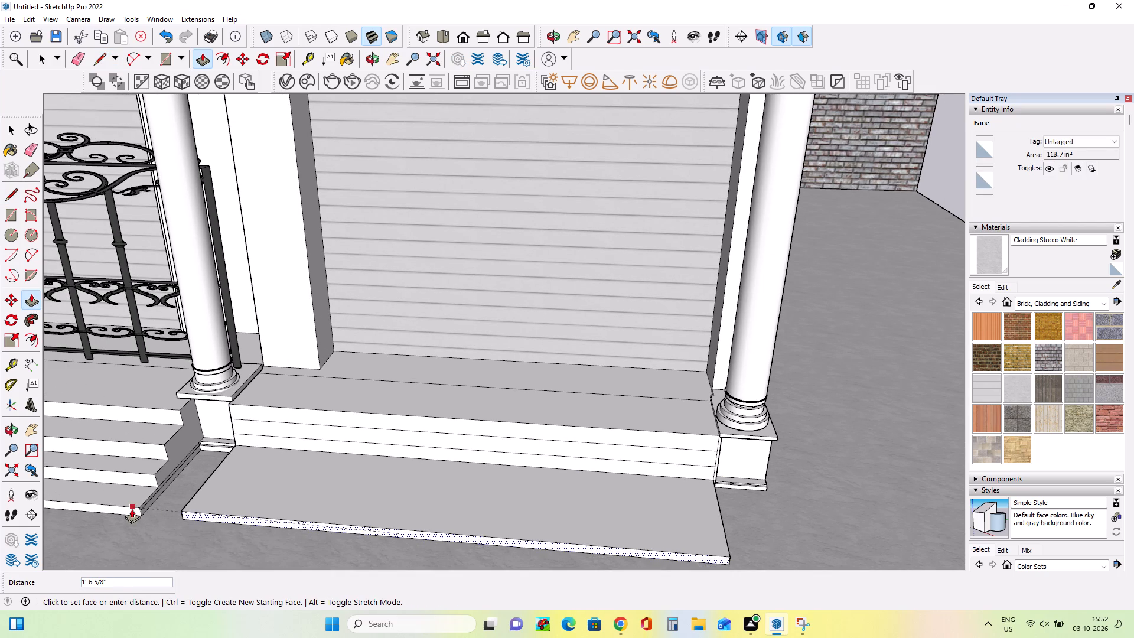
{"action": "left_click", "coordinate": [132, 509]}
Push/Pull the remaining three strips below the shop shutter outward to align with the gate's steps, with the top one at 3".
{"action": "left_click", "coordinate": [247, 442]}
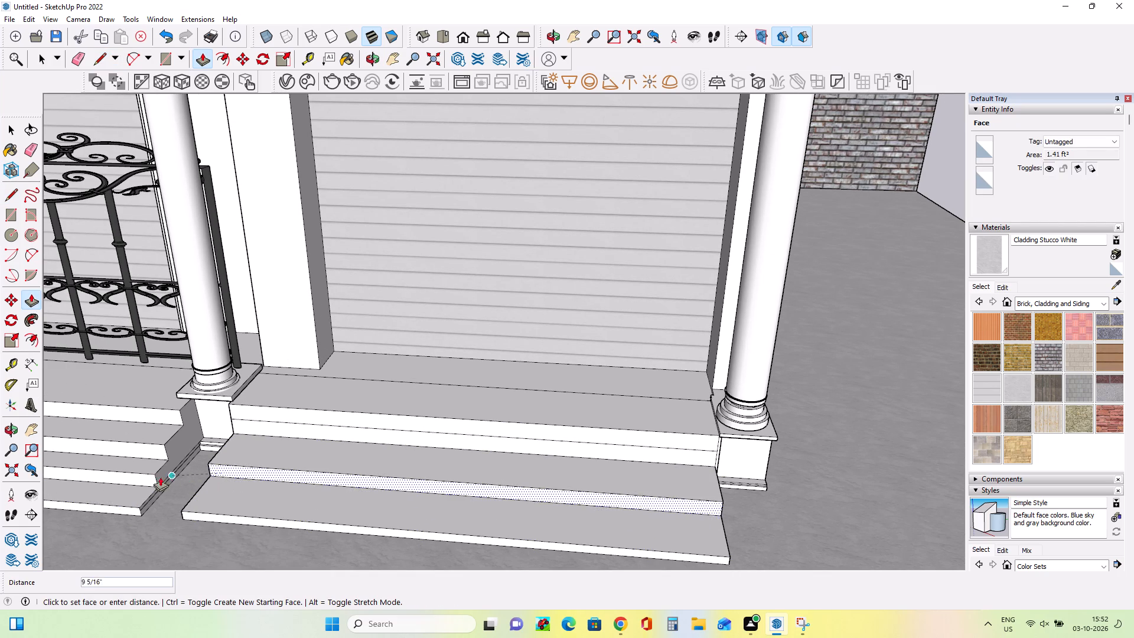
{"action": "left_click", "coordinate": [142, 479]}
{"action": "left_click", "coordinate": [275, 427]}
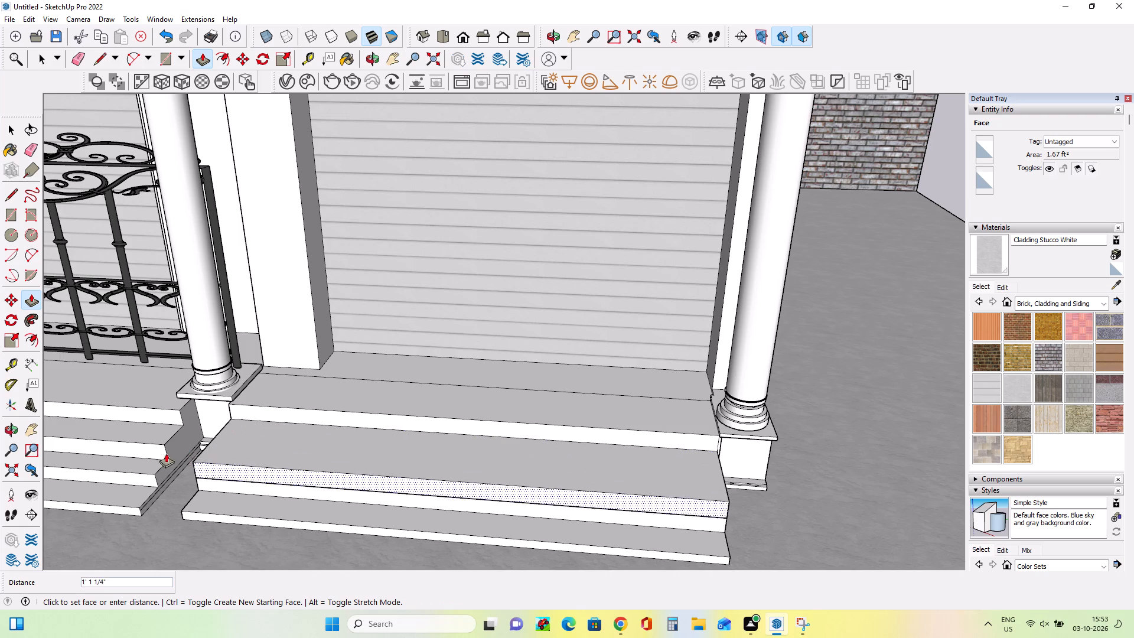
{"action": "left_click", "coordinate": [158, 453]}
{"action": "left_click", "coordinate": [271, 411]}
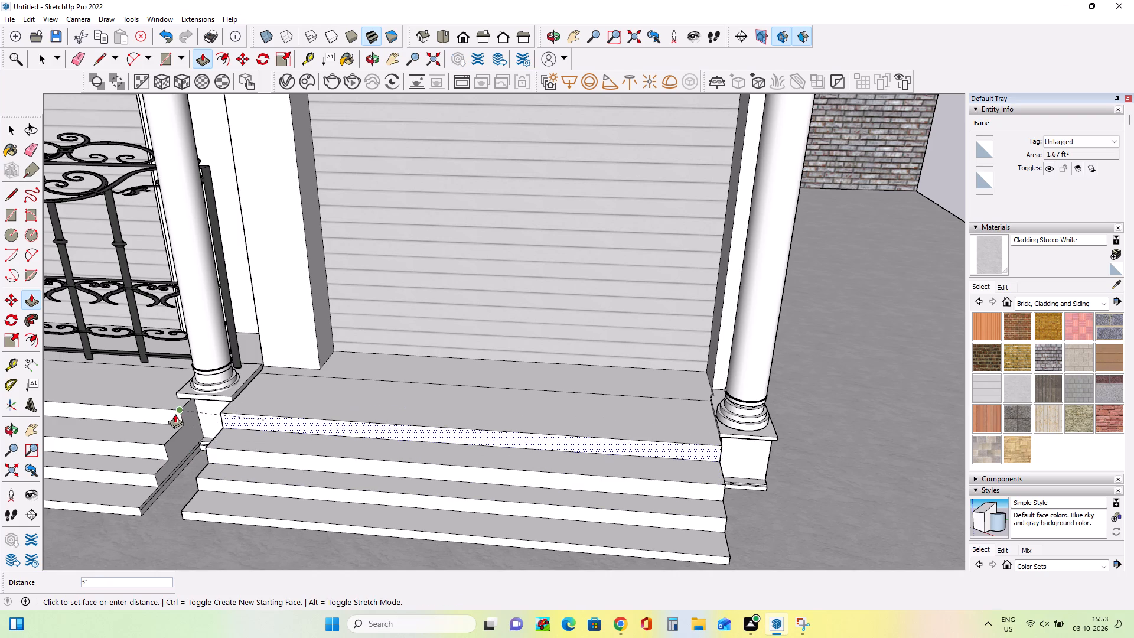
{"action": "left_click", "coordinate": [174, 414]}
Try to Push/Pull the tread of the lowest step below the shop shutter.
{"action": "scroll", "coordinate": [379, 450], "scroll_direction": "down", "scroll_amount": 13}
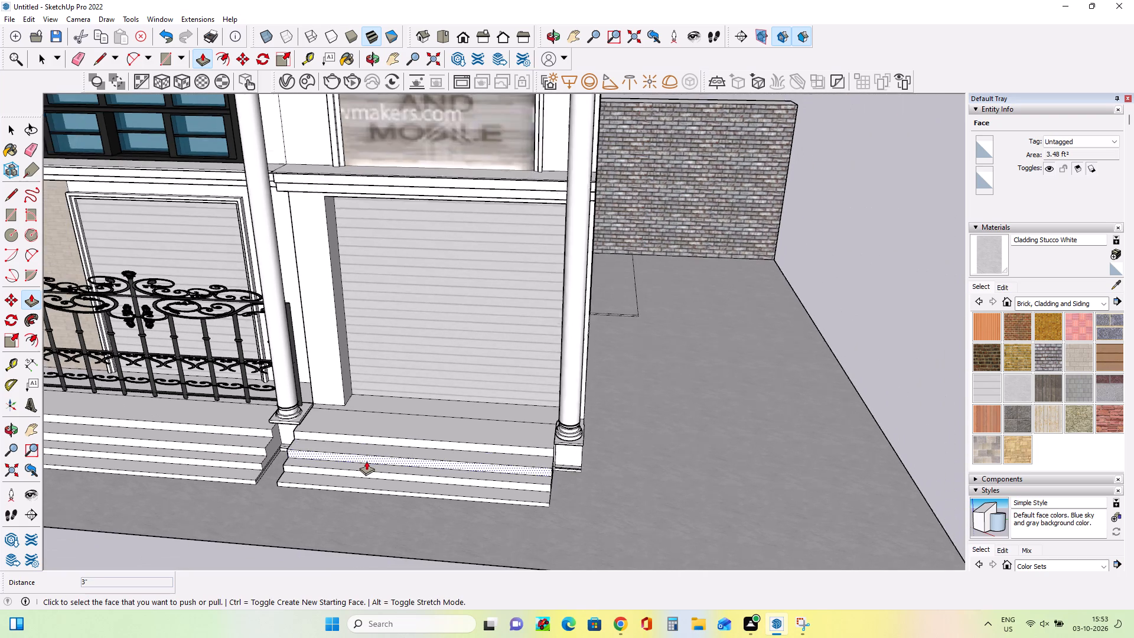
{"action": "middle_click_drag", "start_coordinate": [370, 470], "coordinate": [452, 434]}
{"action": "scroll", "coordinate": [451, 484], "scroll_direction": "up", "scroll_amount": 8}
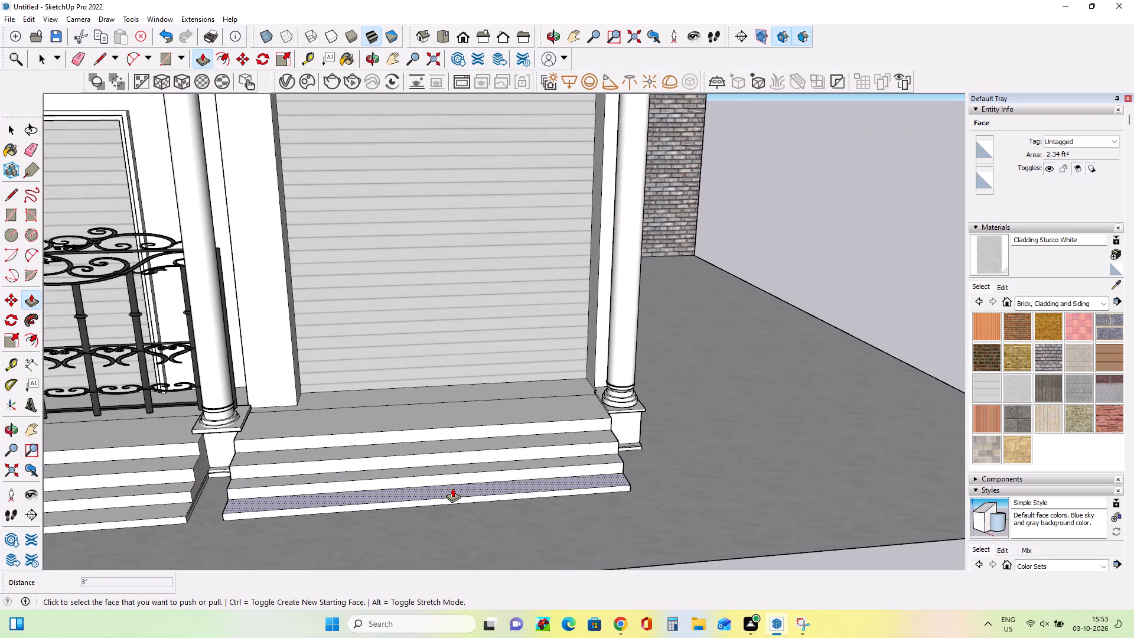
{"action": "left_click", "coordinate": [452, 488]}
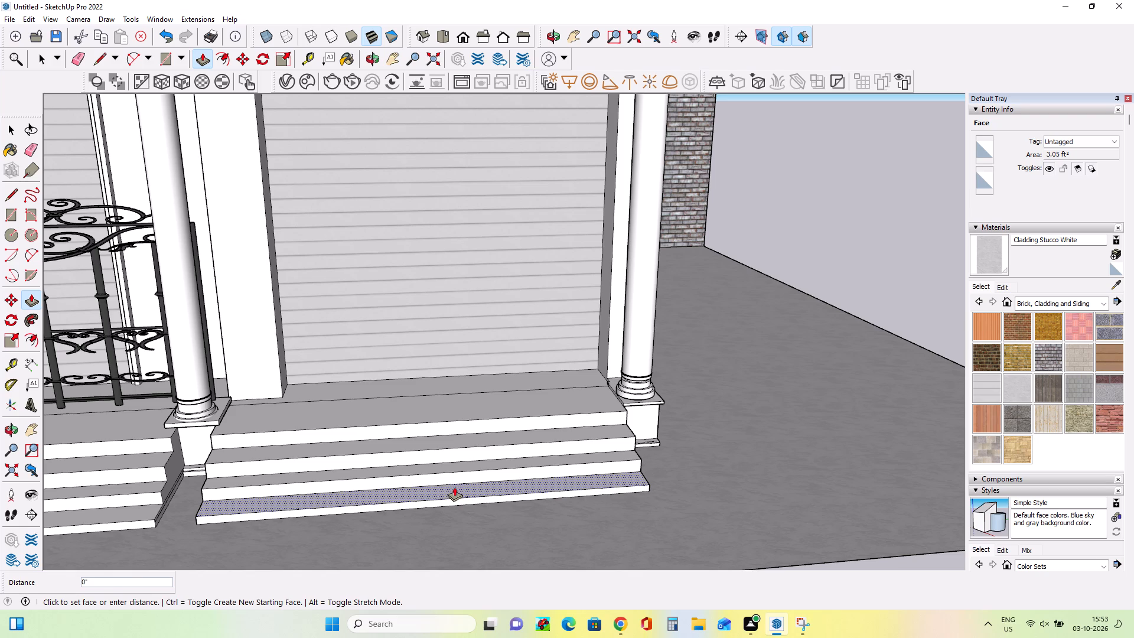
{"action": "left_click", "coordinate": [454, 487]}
Examine the two flights of steps and the whole house front with its ground and boundary wall.
{"action": "scroll", "coordinate": [789, 480], "scroll_direction": "down", "scroll_amount": 11}
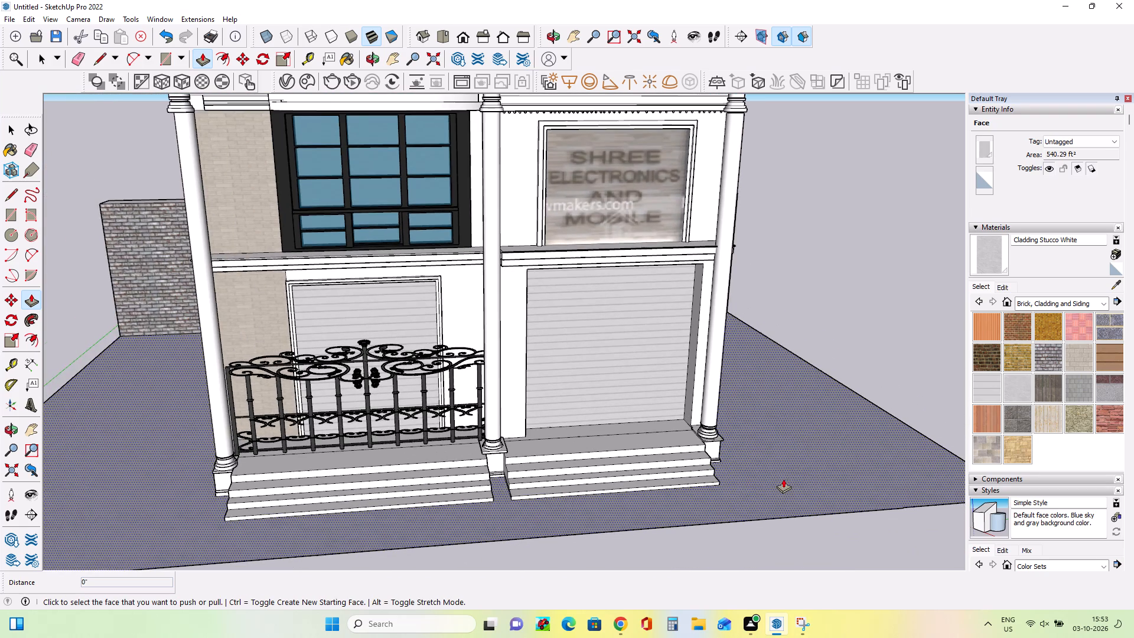
{"action": "scroll", "coordinate": [783, 479], "scroll_direction": "down", "scroll_amount": 4}
{"action": "middle_click_drag", "start_coordinate": [778, 486], "coordinate": [743, 462]}
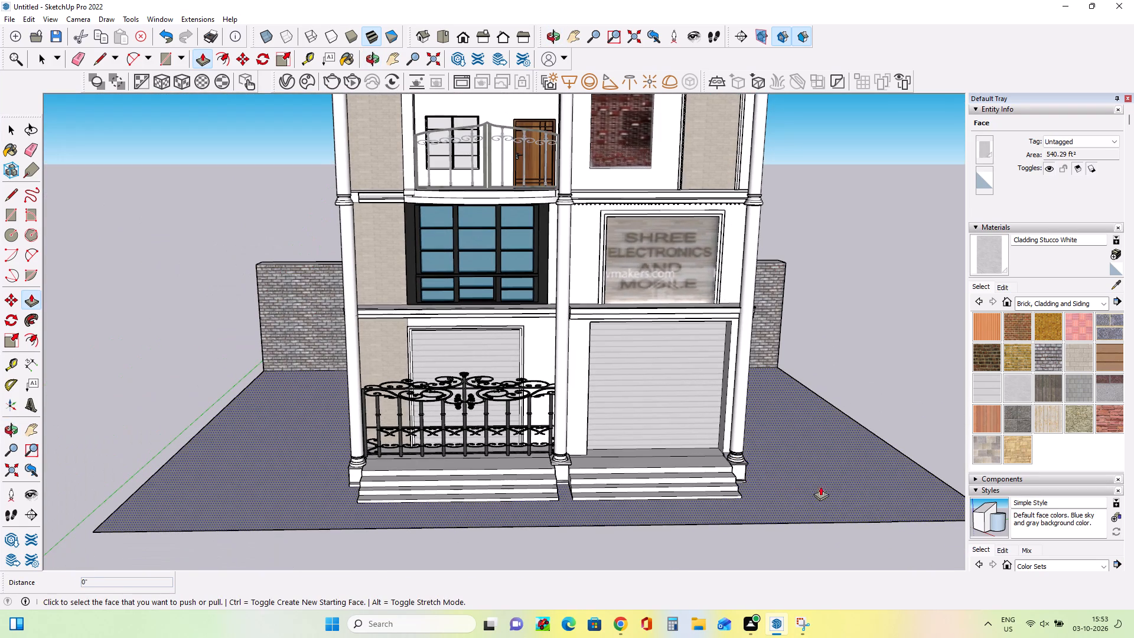
{"action": "scroll", "coordinate": [571, 419], "scroll_direction": "down", "scroll_amount": 15}
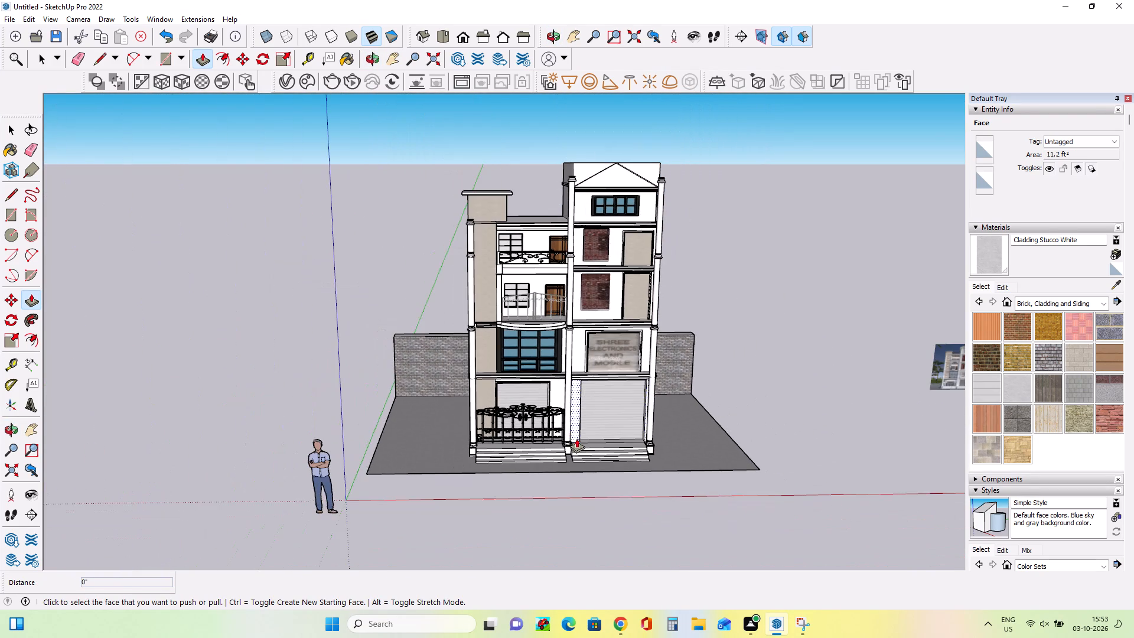
{"action": "middle_click_drag", "start_coordinate": [617, 419], "coordinate": [611, 419]}
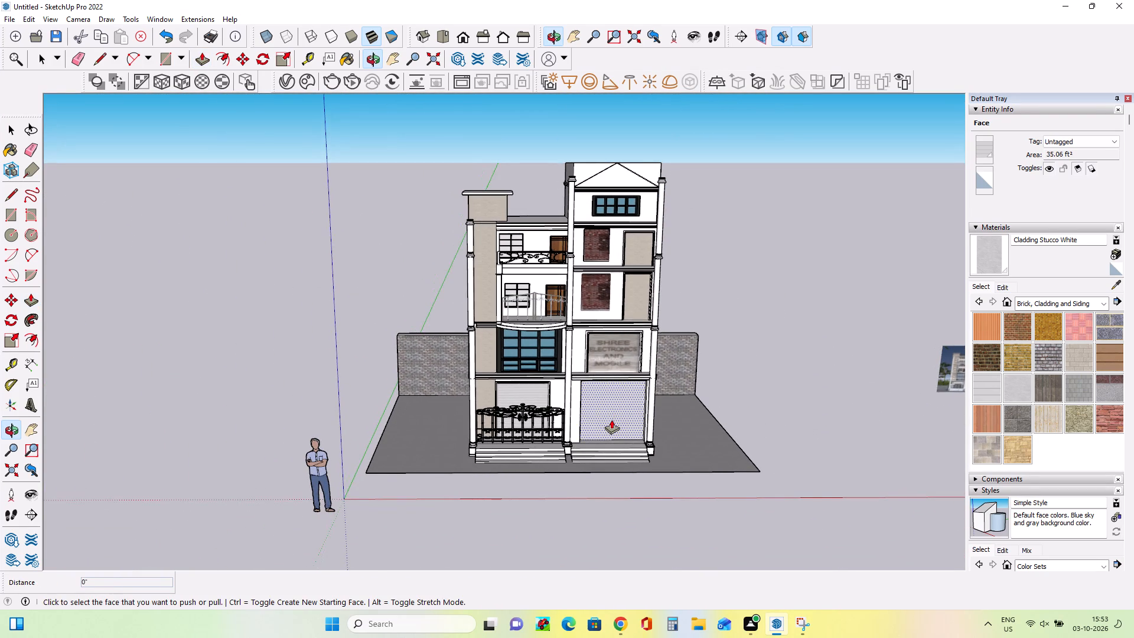
{"action": "middle_click", "coordinate": [618, 423]}
{"action": "scroll", "coordinate": [560, 447], "scroll_direction": "up", "scroll_amount": 1}
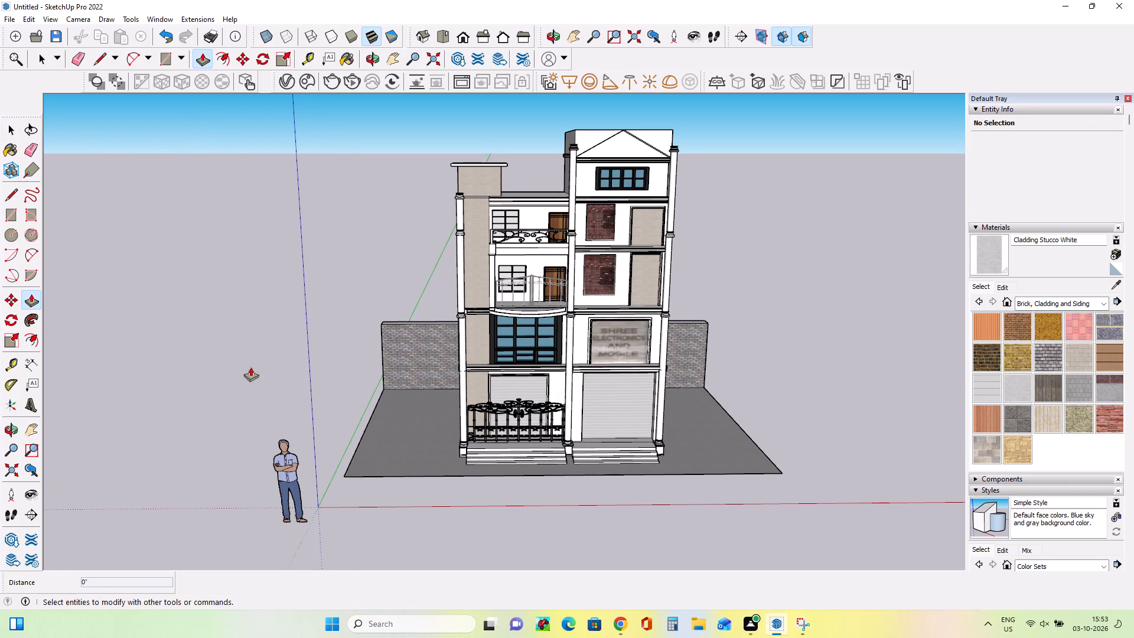
Switch to the browser, search Google Images for "trees images" in a new tab, and examine the tree pictures for a suitable one.
{"action": "left_click", "coordinate": [624, 619]}
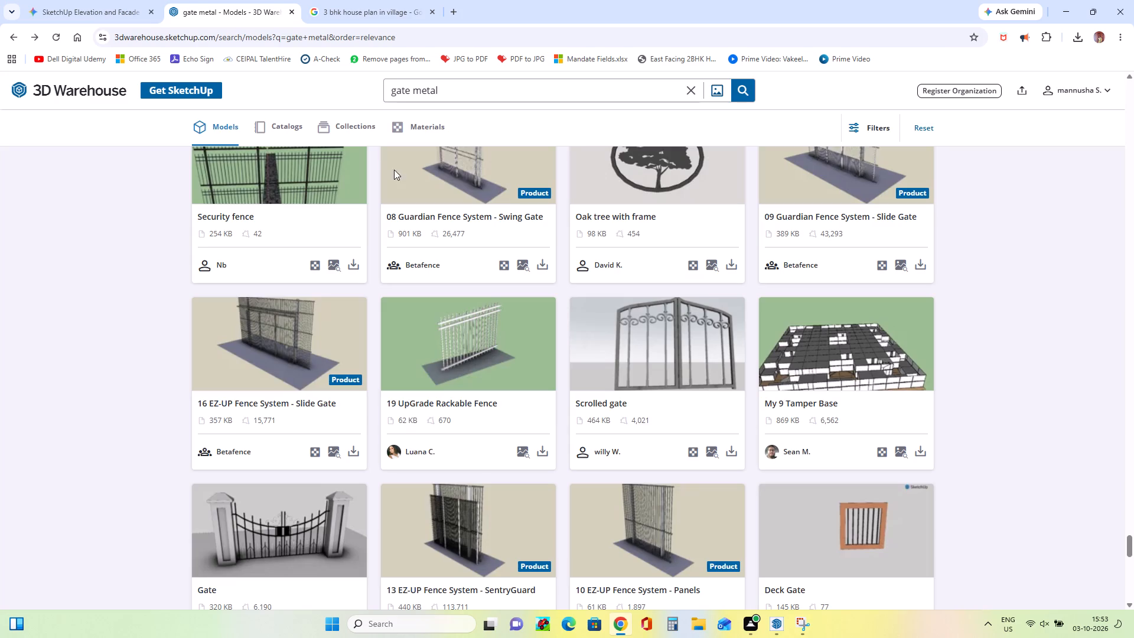
{"action": "left_click", "coordinate": [456, 12]}
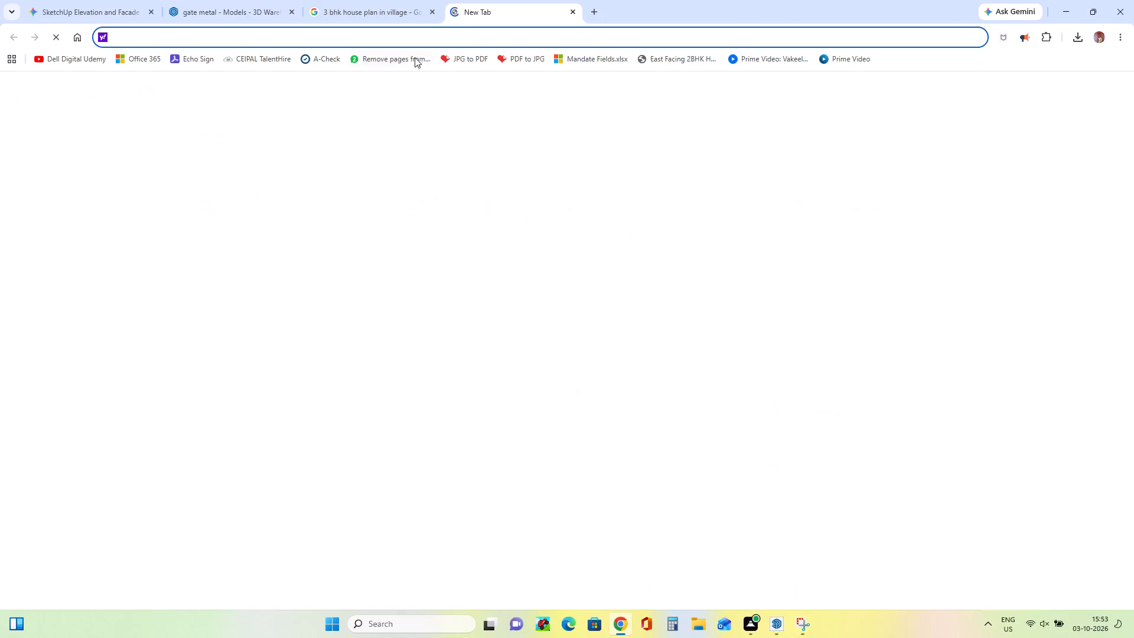
{"action": "left_click", "coordinate": [485, 306]}
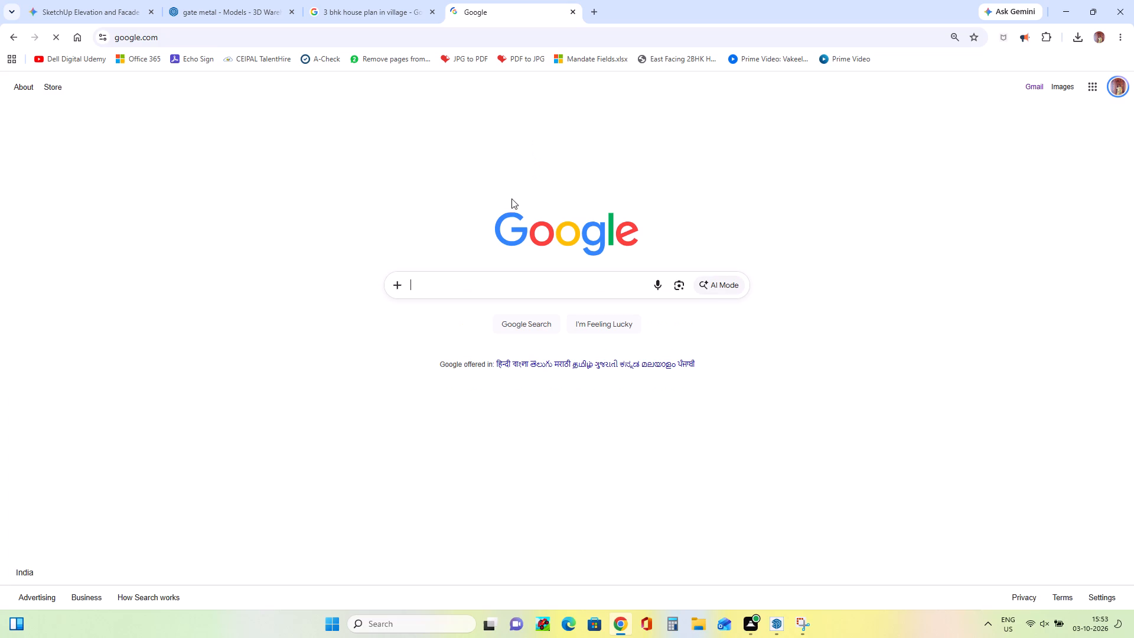
{"action": "left_click", "coordinate": [461, 292]}
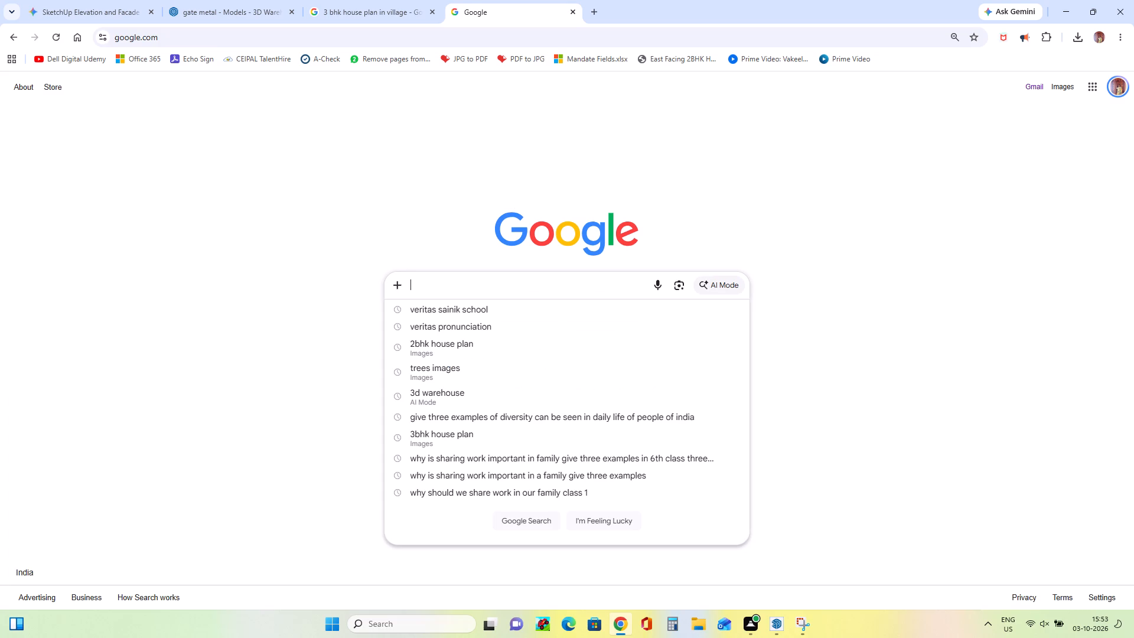
{"action": "type", "text": "trees in"}
{"action": "key", "text": "BackSpace"}
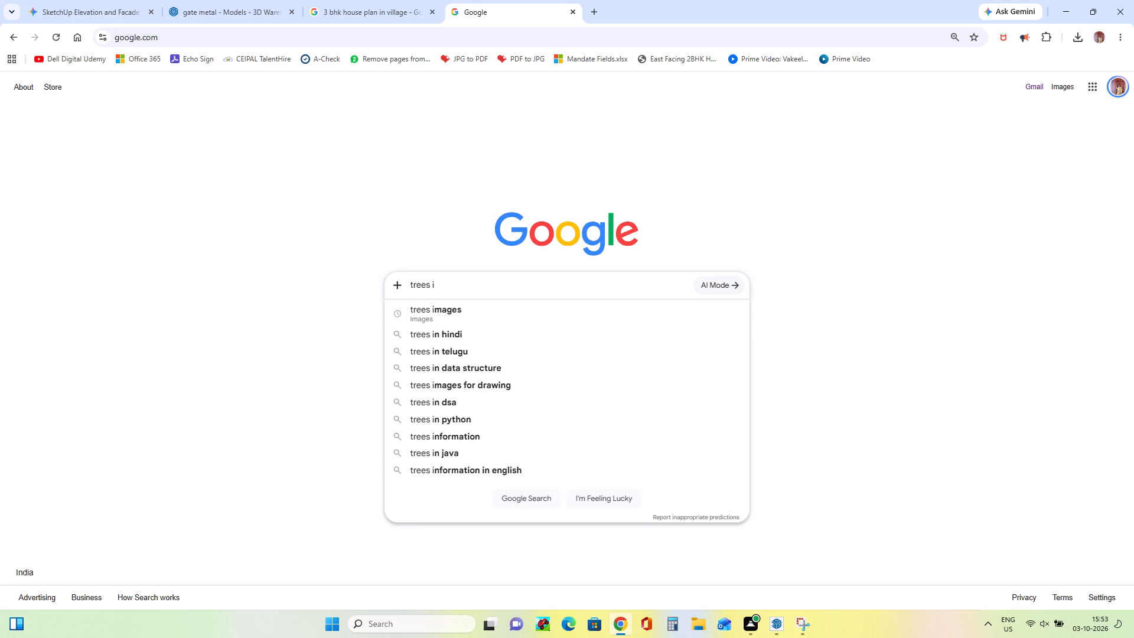
{"action": "type", "text": "ma"}
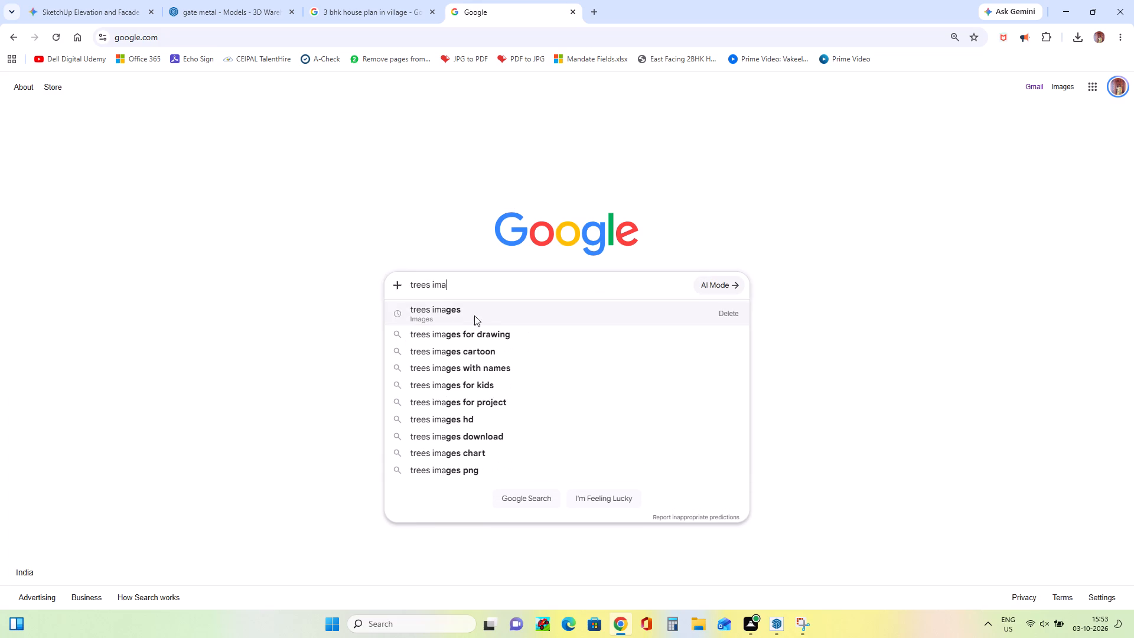
{"action": "left_click", "coordinate": [474, 323]}
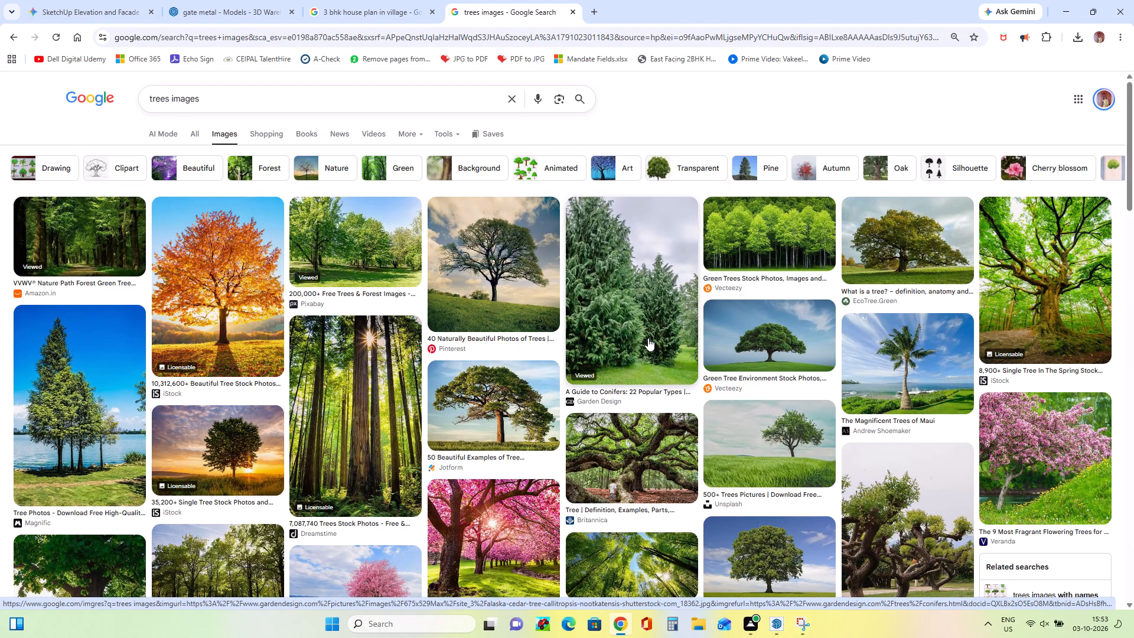
{"action": "left_click", "coordinate": [879, 351]}
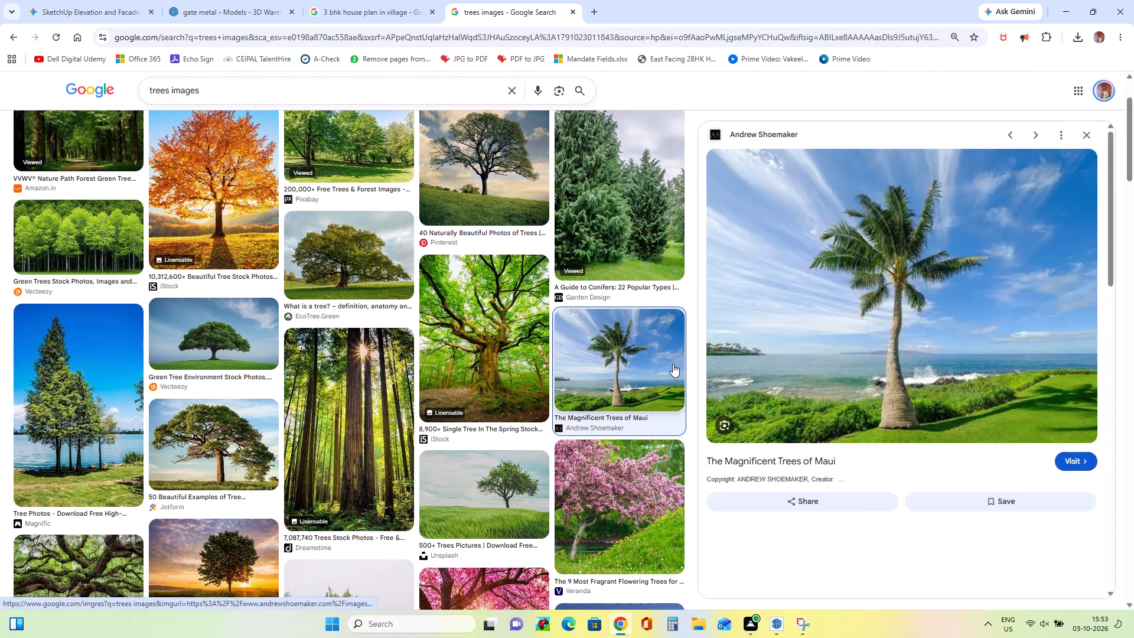
{"action": "scroll", "coordinate": [523, 401], "scroll_direction": "down", "scroll_amount": 1}
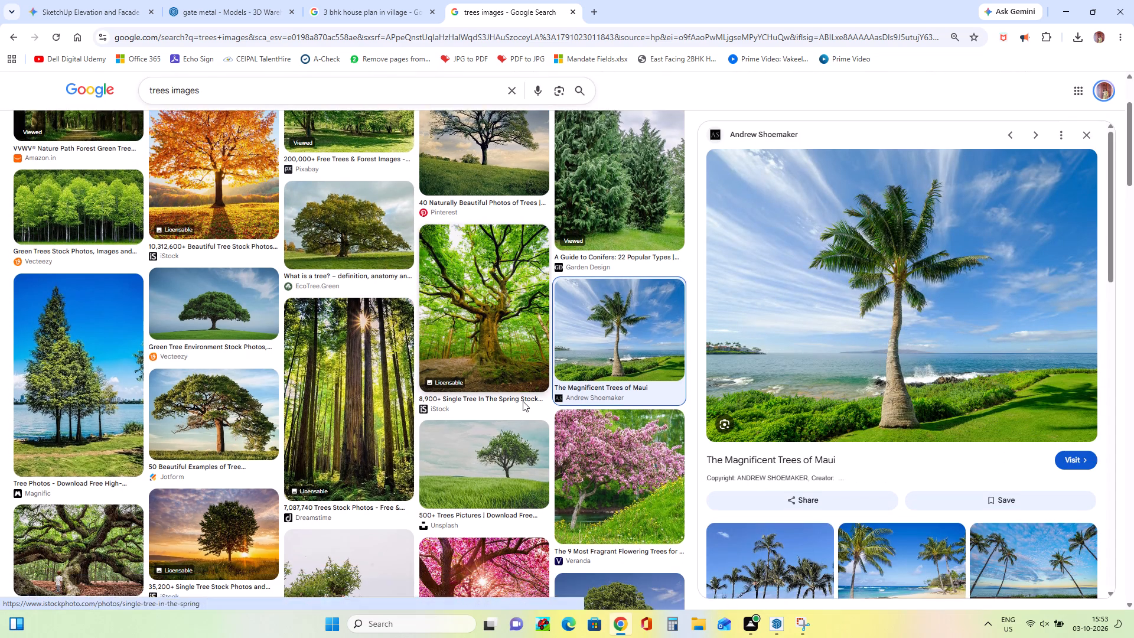
{"action": "scroll", "coordinate": [523, 401], "scroll_direction": "down", "scroll_amount": 2}
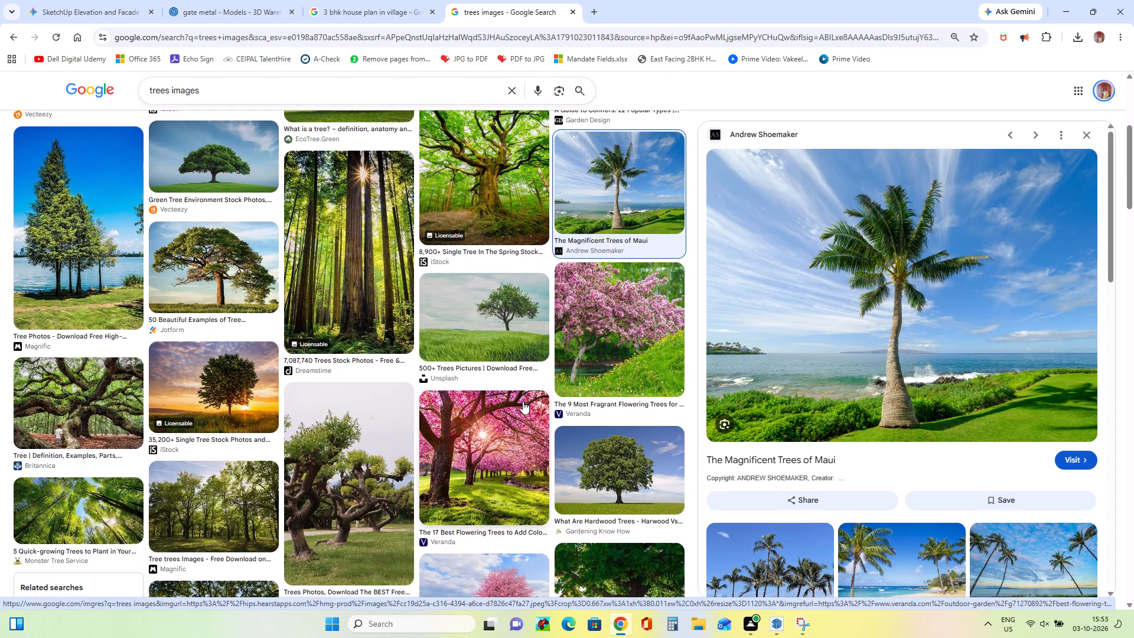
{"action": "scroll", "coordinate": [523, 401], "scroll_direction": "down", "scroll_amount": 6}
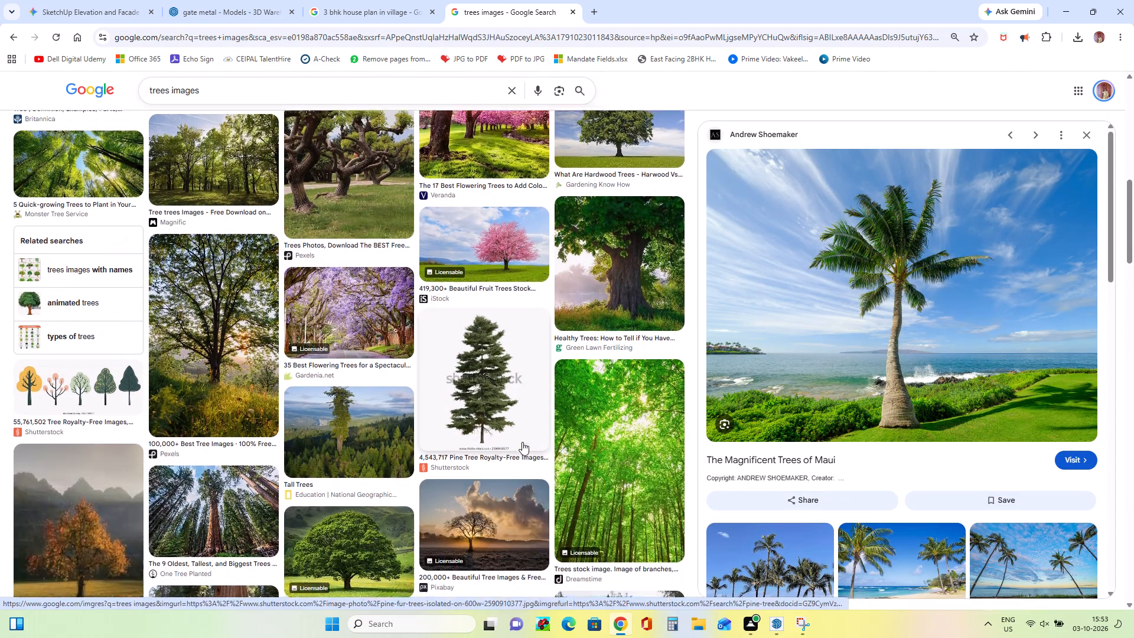
{"action": "scroll", "coordinate": [522, 442], "scroll_direction": "down", "scroll_amount": 6}
{"action": "scroll", "coordinate": [493, 249], "scroll_direction": "up", "scroll_amount": 3}
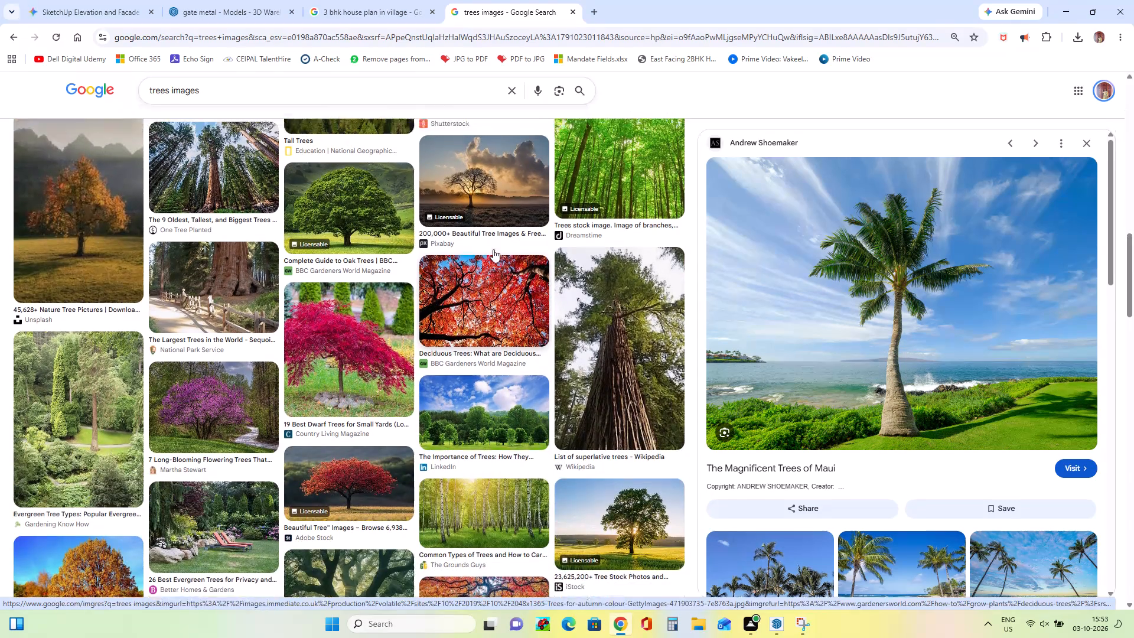
{"action": "scroll", "coordinate": [493, 249], "scroll_direction": "up", "scroll_amount": 9}
Change the image search to "skyimages" and open the Pixabay picture of white clouds on a blue sky.
{"action": "left_click", "coordinate": [448, 87]}
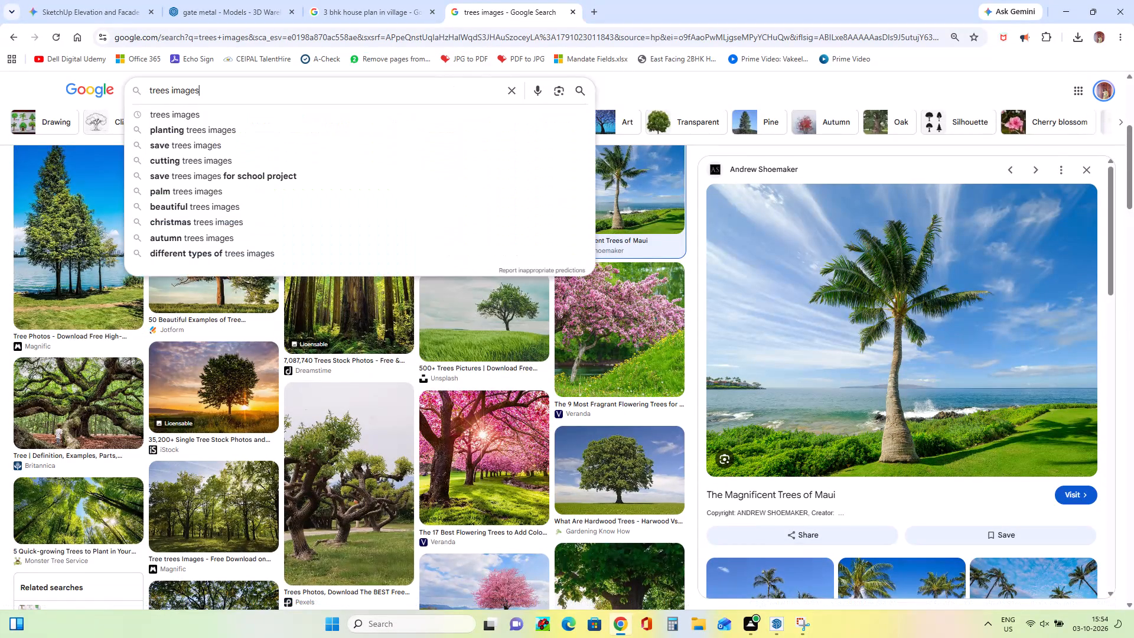
{"action": "left_click", "coordinate": [171, 90]}
{"action": "key", "text": "BackSpace"}
{"action": "key", "text": "BackSpace"}
{"action": "key", "text": "BackSpace"}
{"action": "key", "text": "BackSpace"}
{"action": "key", "text": "BackSpace"}
{"action": "key", "text": "BackSpace"}
{"action": "key", "text": "BackSpace"}
{"action": "key", "text": "BackSpace"}
{"action": "key", "text": "BackSpace"}
{"action": "key", "text": "BackSpace"}
{"action": "key", "text": "space"}
{"action": "type", "text": "s"}
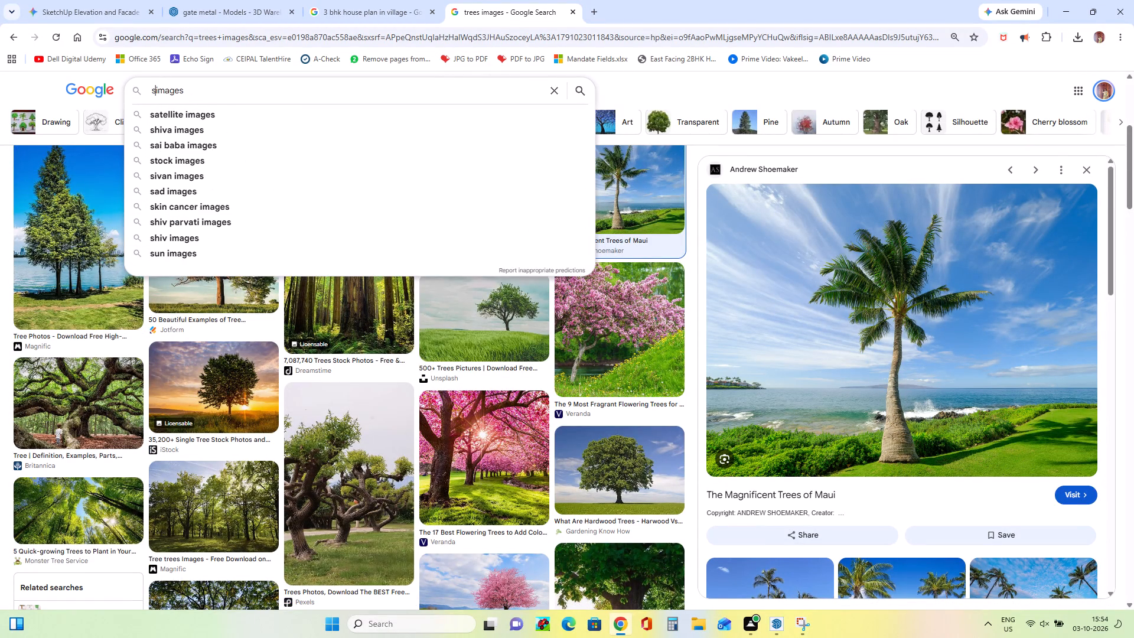
{"action": "type", "text": "ky"}
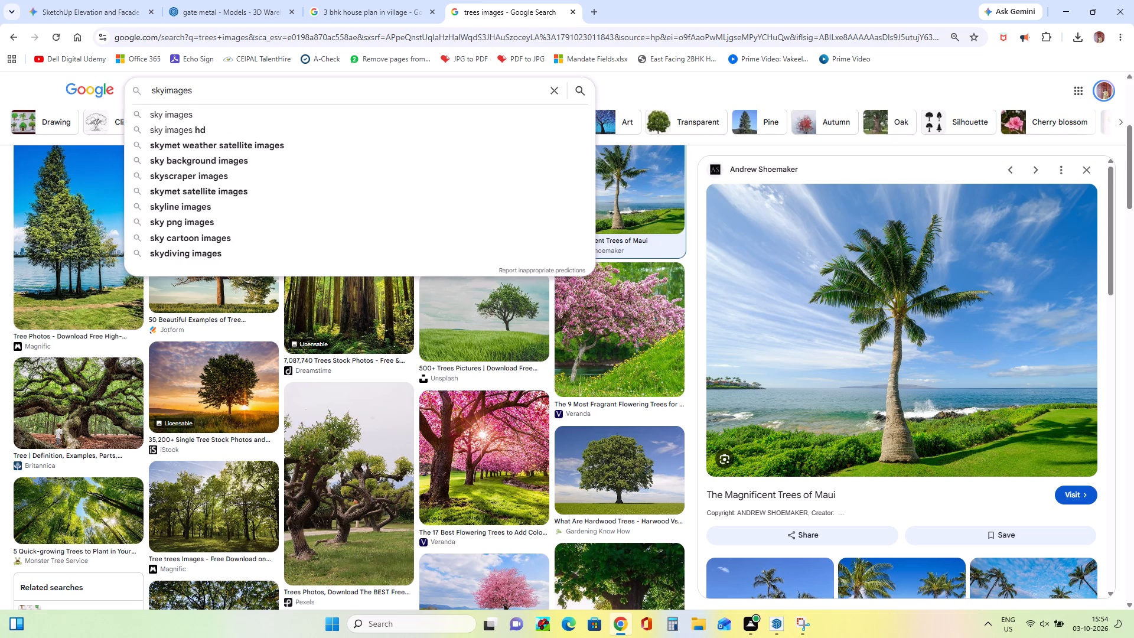
{"action": "key", "text": "Return"}
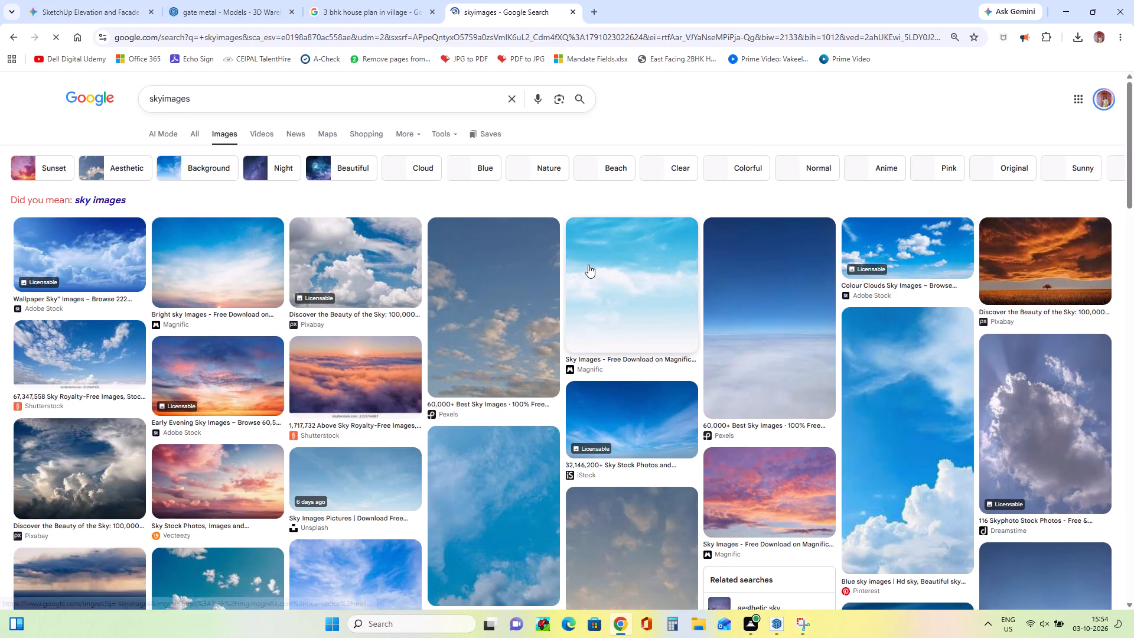
{"action": "scroll", "coordinate": [588, 265], "scroll_direction": "down", "scroll_amount": 1}
{"action": "left_click", "coordinate": [359, 201]}
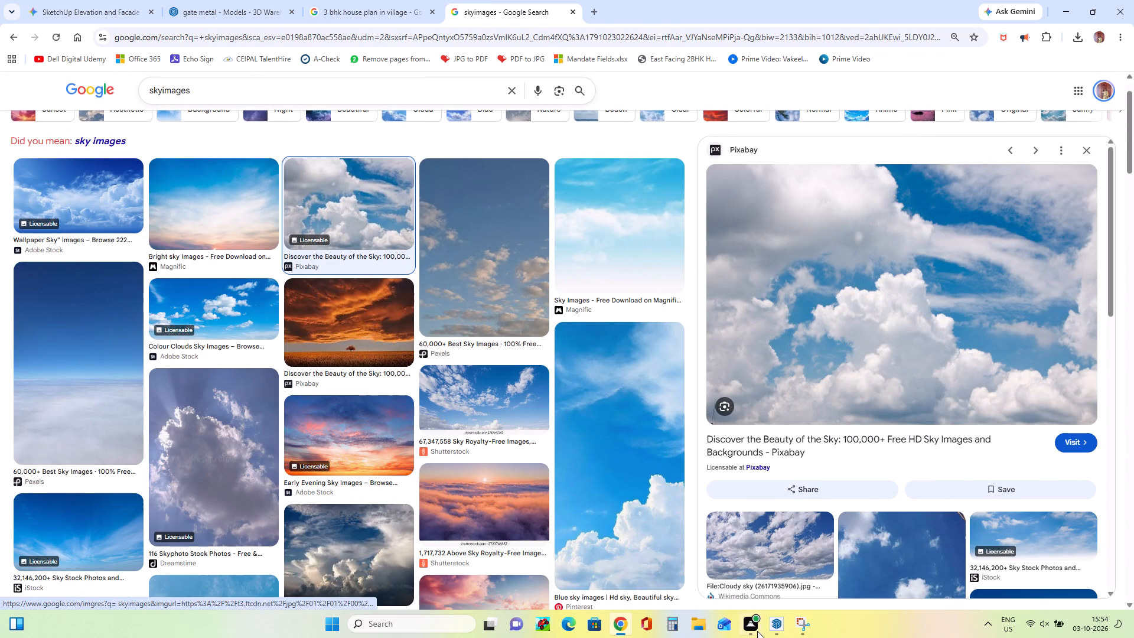
Capture a new rectangular snip of the enlarged cloud picture with Snipping Tool.
{"action": "left_click", "coordinate": [804, 629]}
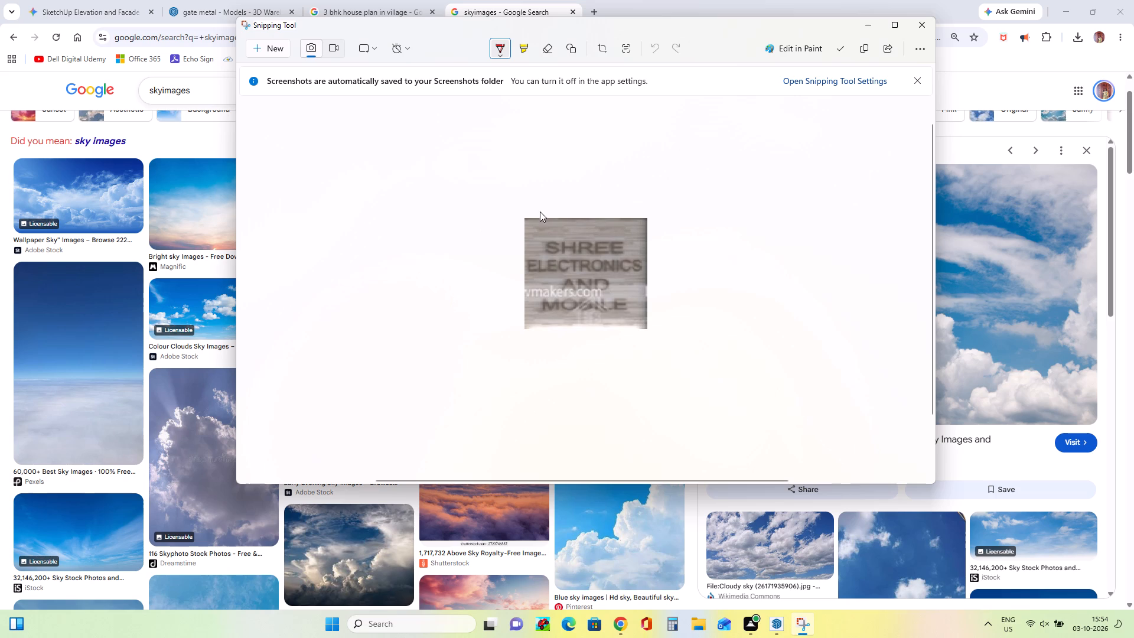
{"action": "left_click", "coordinate": [267, 48]}
{"action": "left_click_drag", "start_coordinate": [710, 168], "coordinate": [762, 202]}
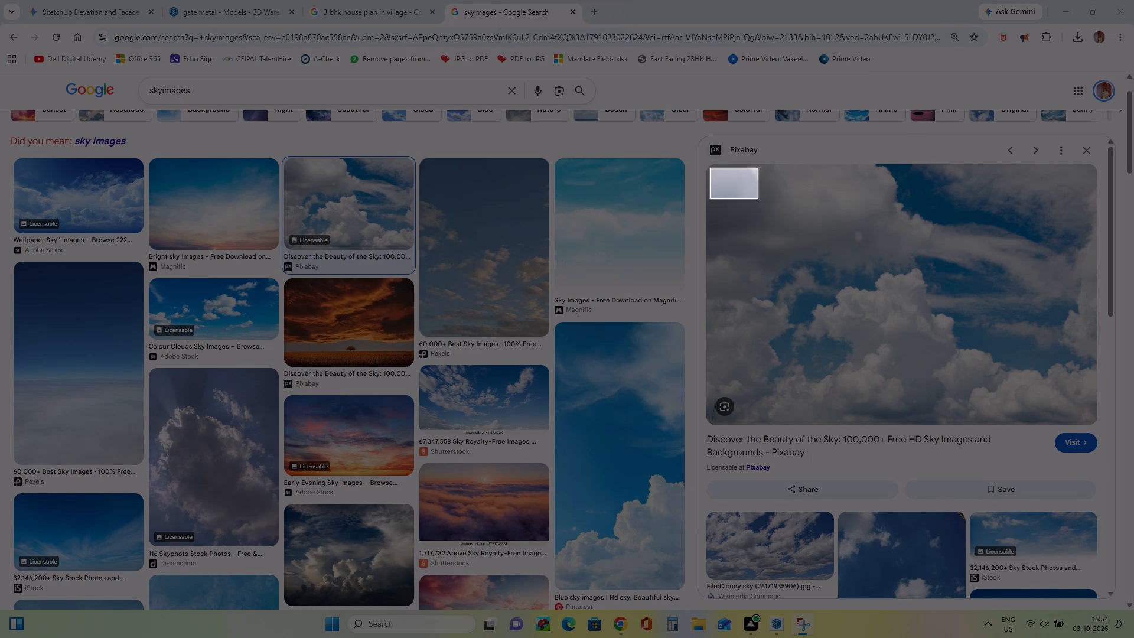
{"action": "left_click_drag", "start_coordinate": [762, 202], "coordinate": [1095, 422]}
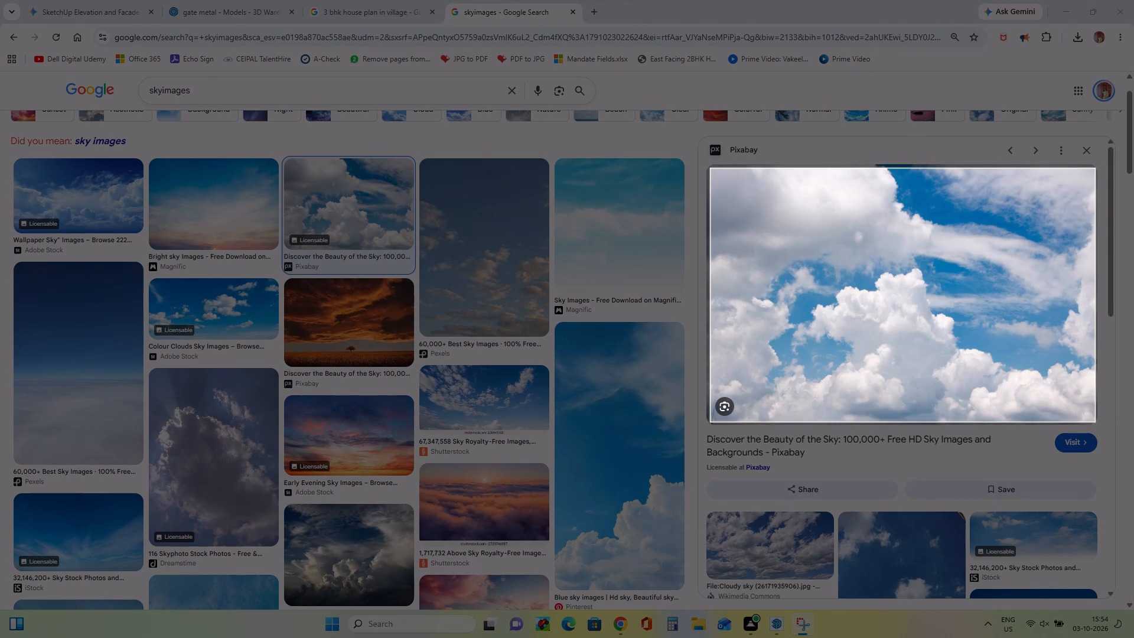
{"action": "left_click_drag", "start_coordinate": [1095, 422], "coordinate": [1096, 416]}
{"action": "left_click", "coordinate": [1096, 416]}
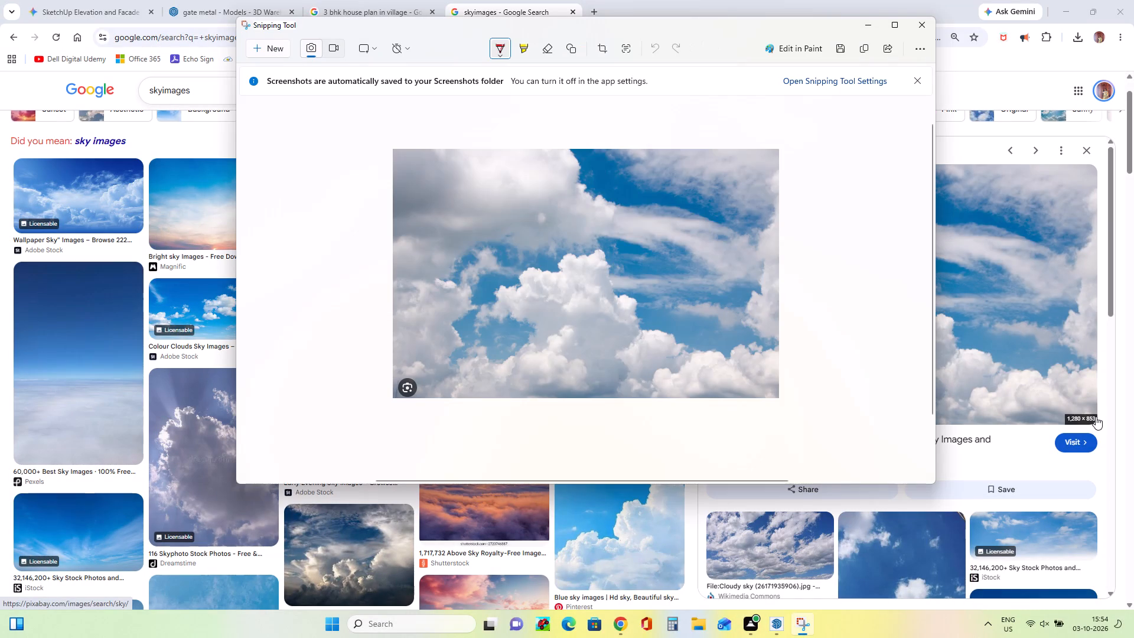
Save the cloud snip to the Desktop as a PNG named sky and put Snipping Tool away.
{"action": "left_click", "coordinate": [845, 53]}
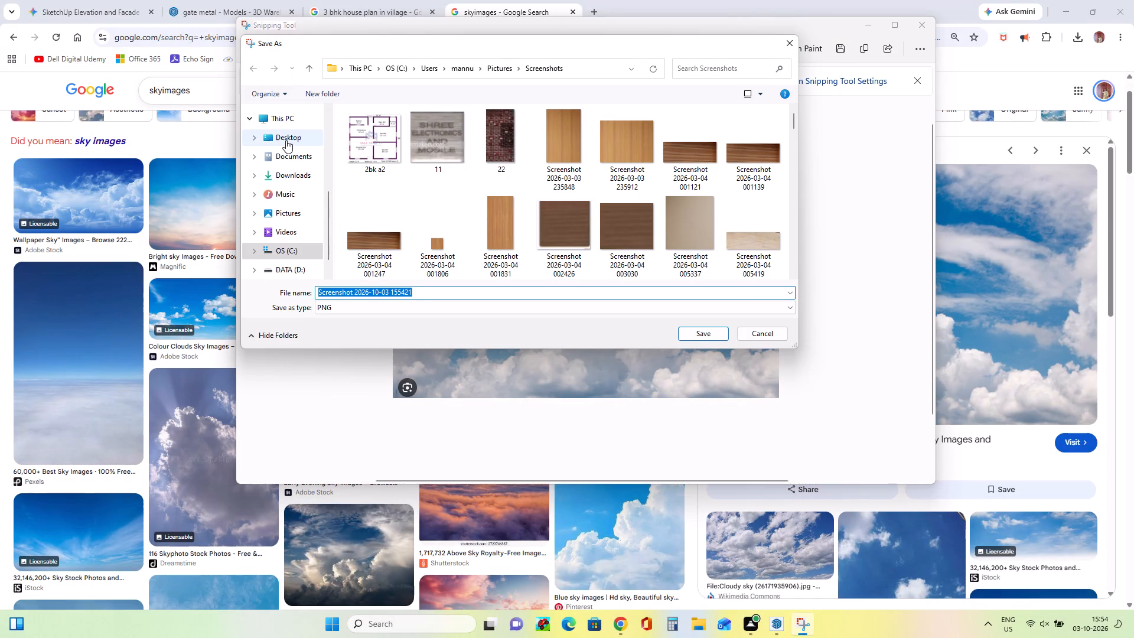
{"action": "left_click", "coordinate": [286, 139]}
{"action": "left_click", "coordinate": [438, 294]}
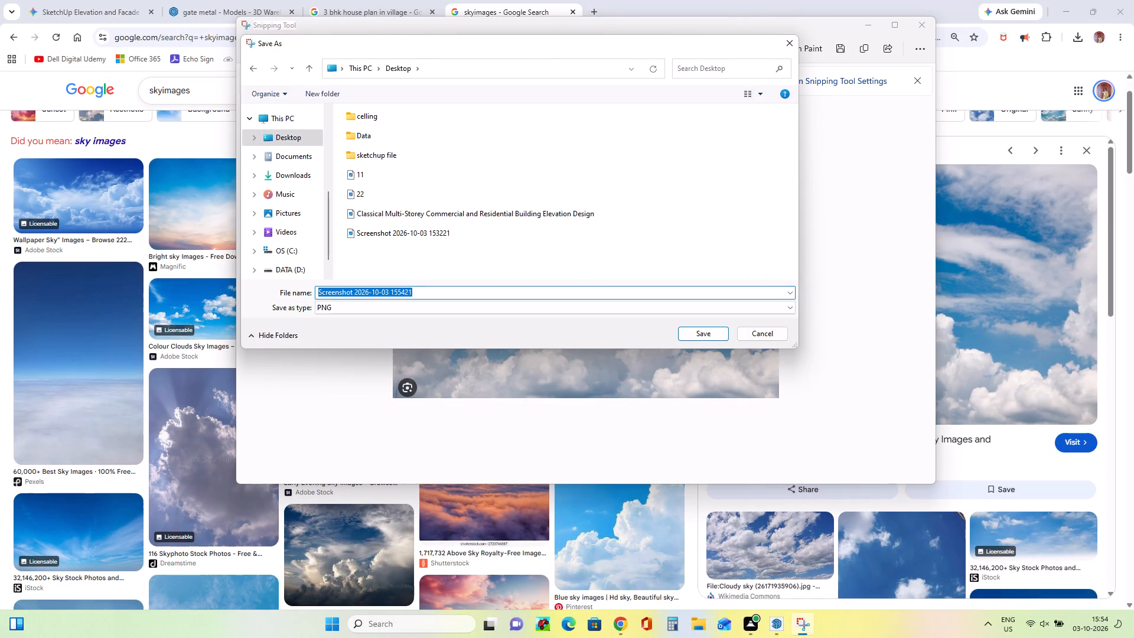
{"action": "key", "text": "Delete"}
{"action": "key", "text": "s"}
{"action": "type", "text": "ky"}
{"action": "left_click", "coordinate": [711, 336]}
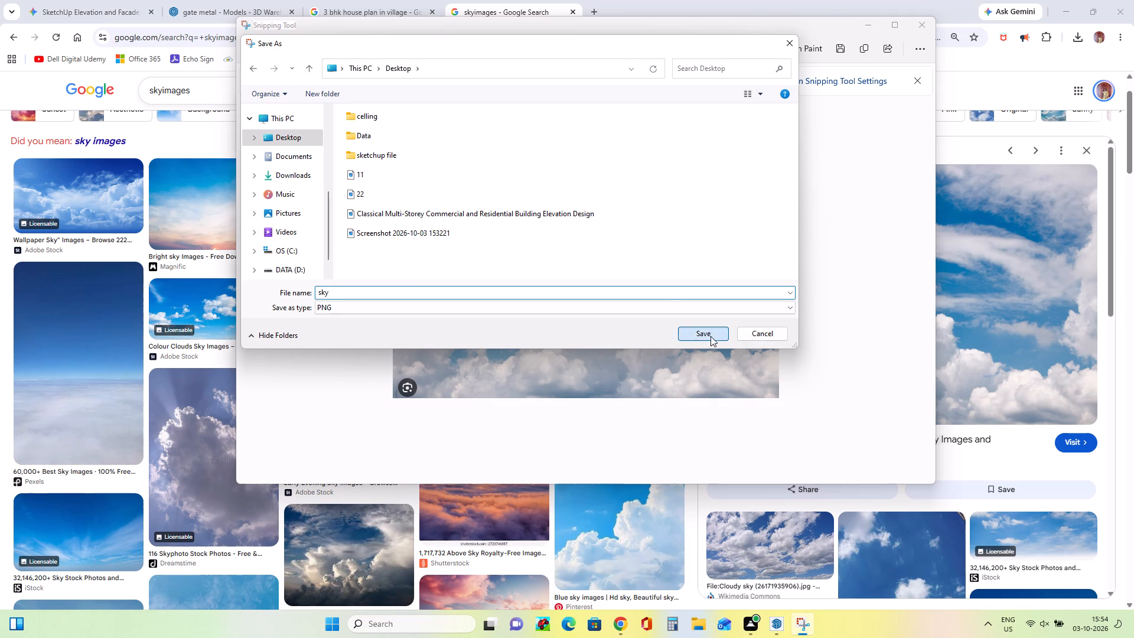
{"action": "left_click", "coordinate": [860, 27]}
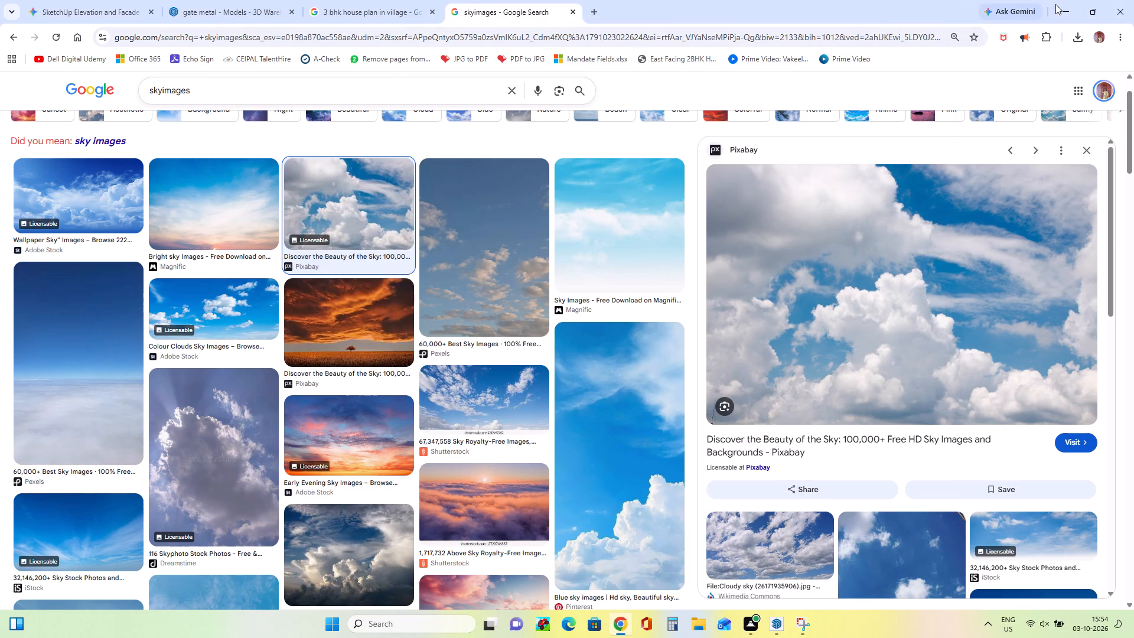
Return to SketchUp, import the sky image from the Desktop, and place it upright at the top of the house front, about 17' 10" wide.
{"action": "left_click", "coordinate": [1061, 4]}
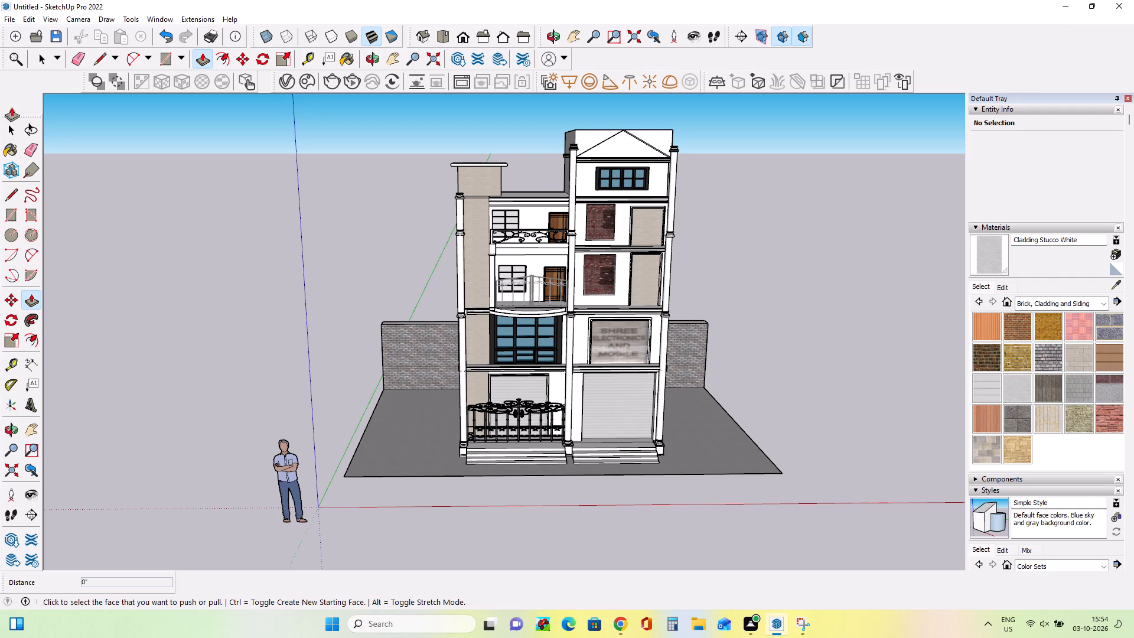
{"action": "left_click", "coordinate": [3, 19]}
{"action": "left_click", "coordinate": [44, 222]}
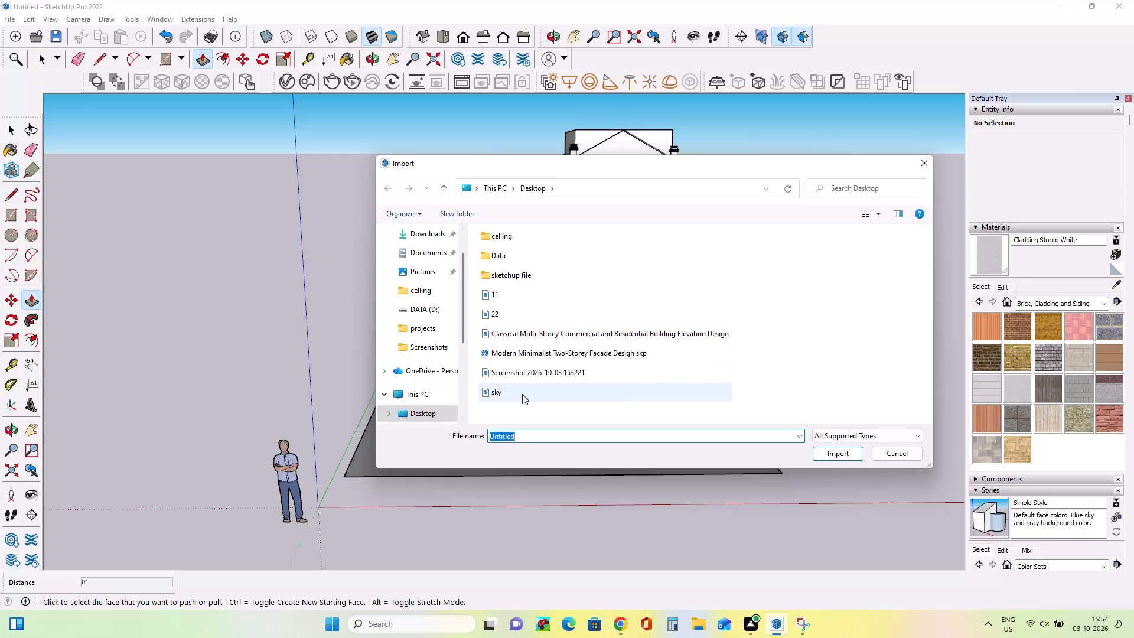
{"action": "left_click", "coordinate": [522, 394]}
{"action": "left_click", "coordinate": [858, 498]}
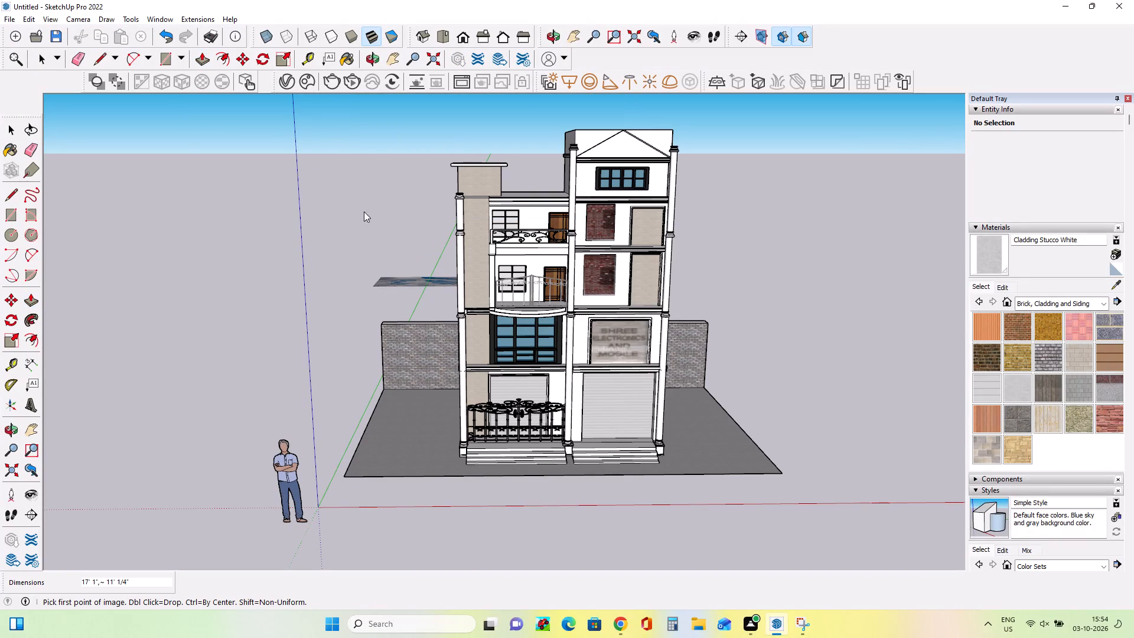
{"action": "left_click", "coordinate": [356, 188]}
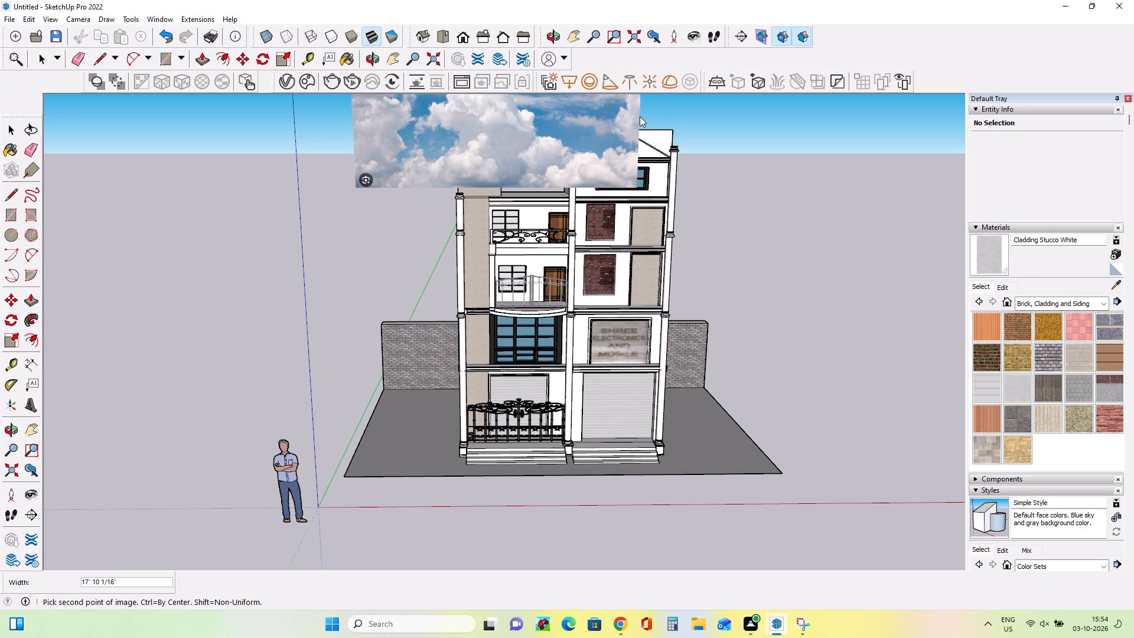
{"action": "left_click", "coordinate": [640, 116]}
Move the sky image by its lower corner from the house front down to the ground beside the rear brick boundary wall.
{"action": "middle_click_drag", "start_coordinate": [400, 280], "coordinate": [667, 233]}
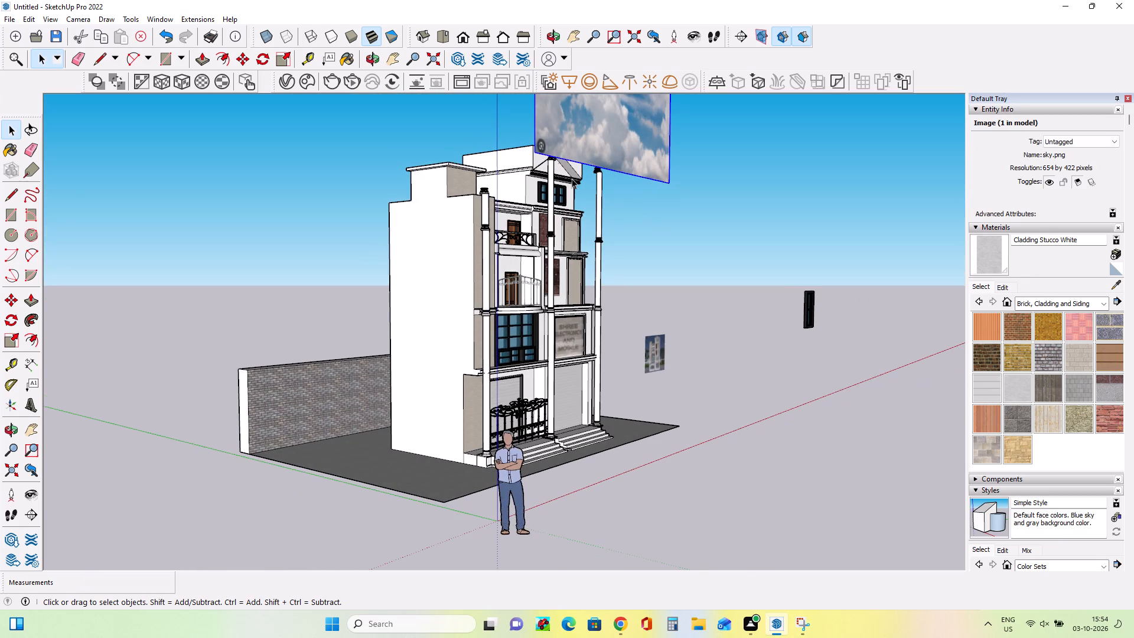
{"action": "left_click", "coordinate": [8, 298]}
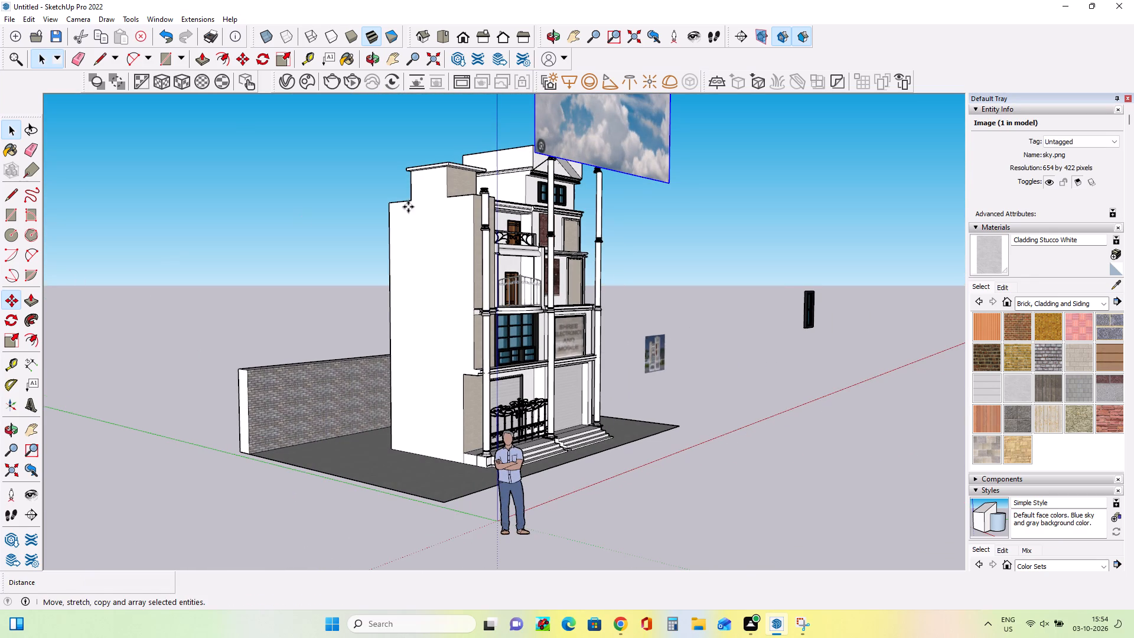
{"action": "left_click", "coordinate": [537, 153]}
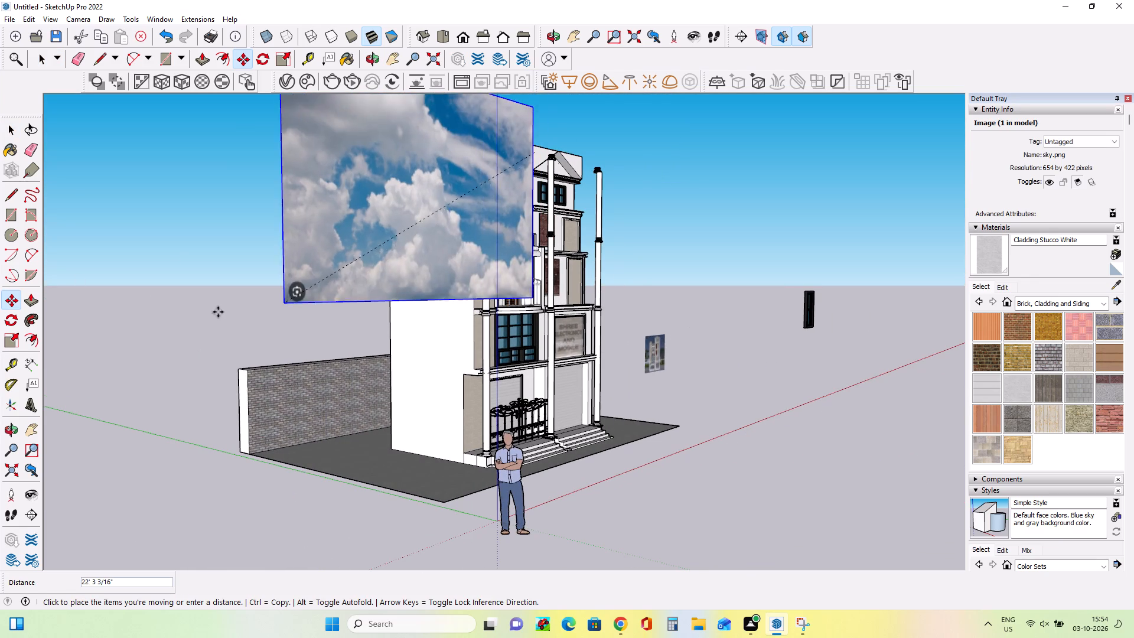
{"action": "left_click", "coordinate": [314, 434]}
{"action": "middle_click_drag", "start_coordinate": [232, 422], "coordinate": [419, 405]}
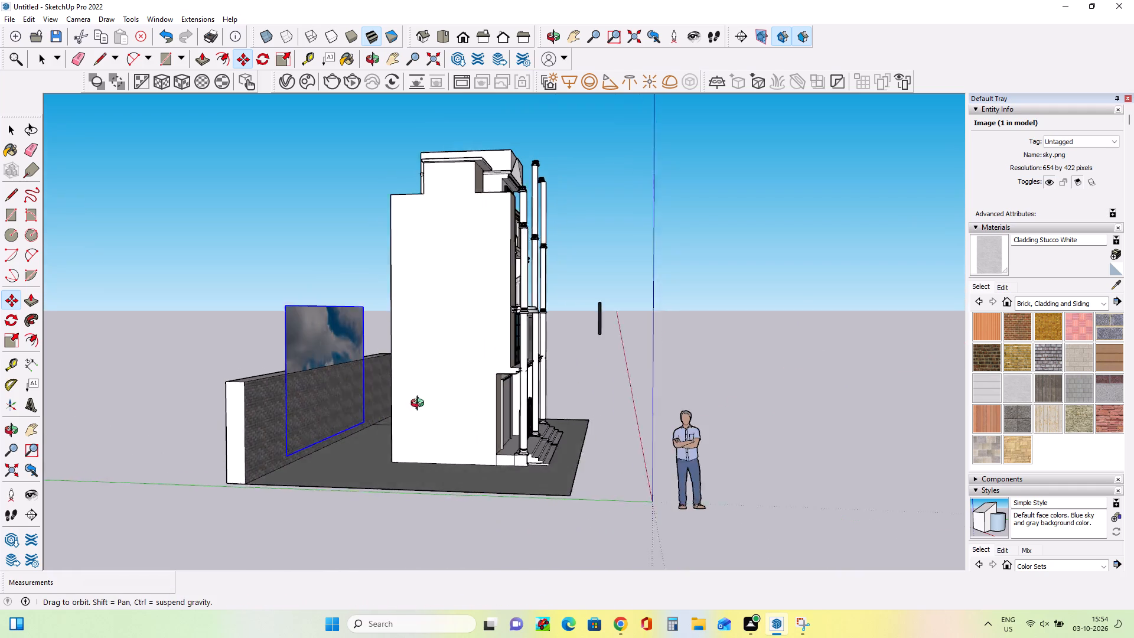
Move the sky image by its lower corner to the outside of the rear brick boundary wall, about 7' 3" away.
{"action": "left_click", "coordinate": [283, 453]}
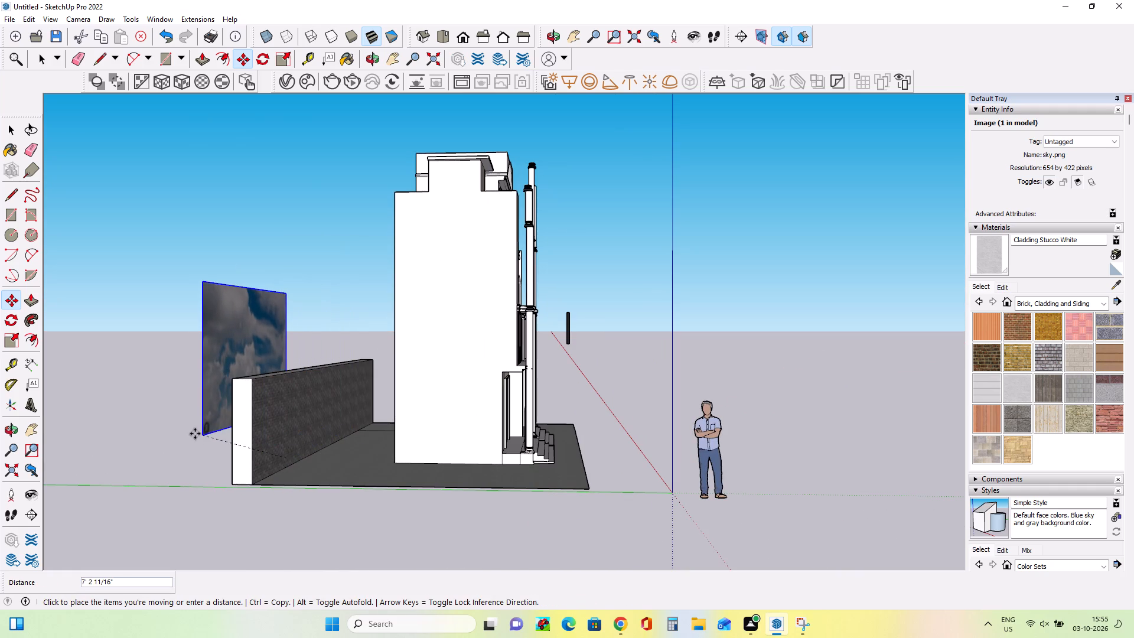
{"action": "double_click", "coordinate": [195, 434]}
Scale the sky image behind the house by about 1.7 in width along the red axis and about 2.16 in height.
{"action": "middle_click_drag", "start_coordinate": [325, 376], "coordinate": [18, 439]}
{"action": "middle_click_drag", "start_coordinate": [550, 297], "coordinate": [242, 331]}
{"action": "middle_click_drag", "start_coordinate": [746, 298], "coordinate": [732, 314]}
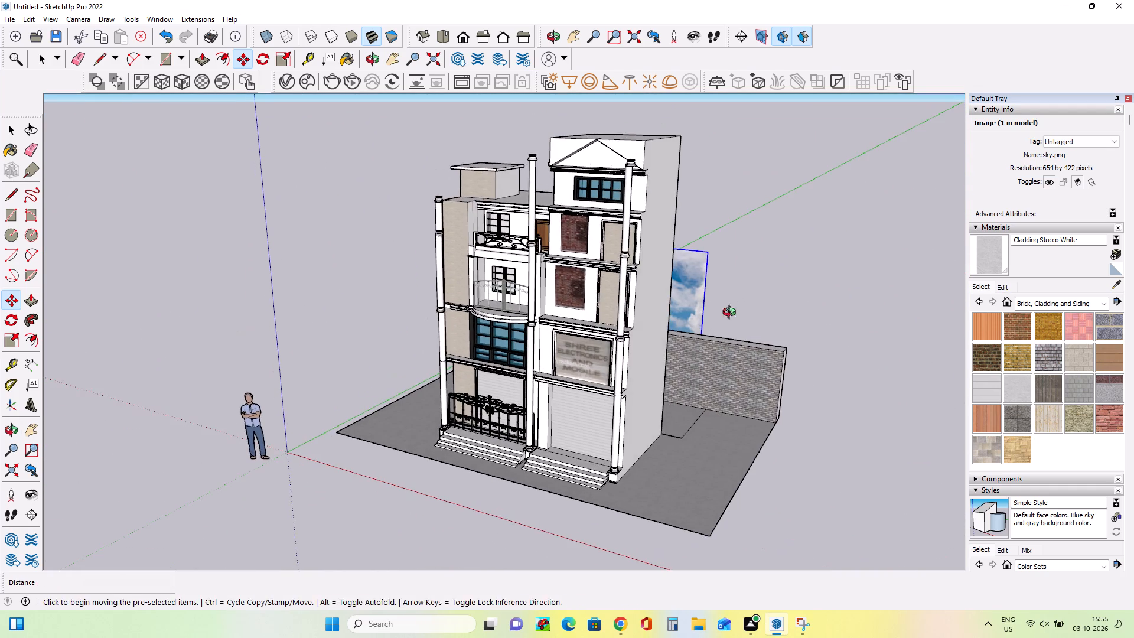
{"action": "middle_click_drag", "start_coordinate": [732, 314], "coordinate": [699, 332]}
{"action": "left_click", "coordinate": [15, 347]}
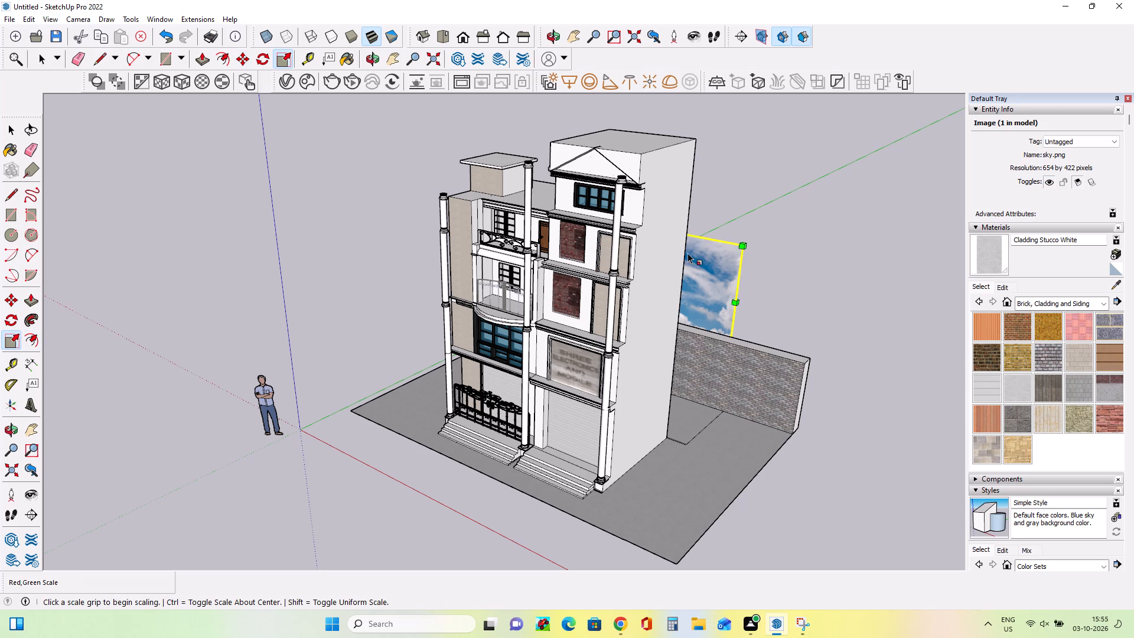
{"action": "left_click", "coordinate": [735, 303]}
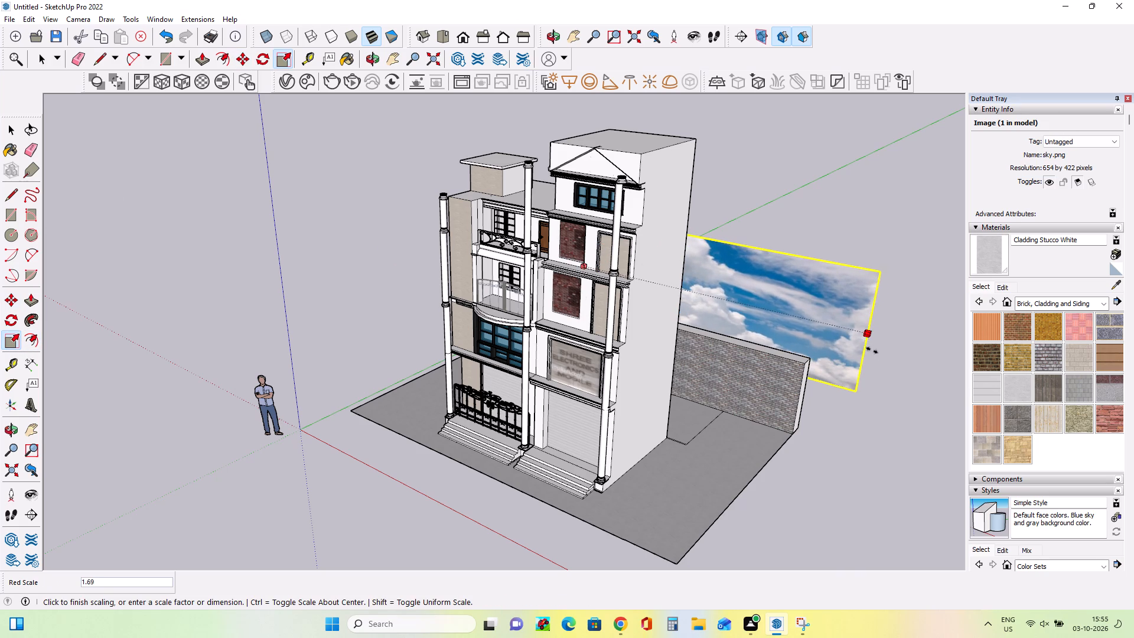
{"action": "left_click", "coordinate": [874, 351]}
{"action": "double_click", "coordinate": [721, 241]}
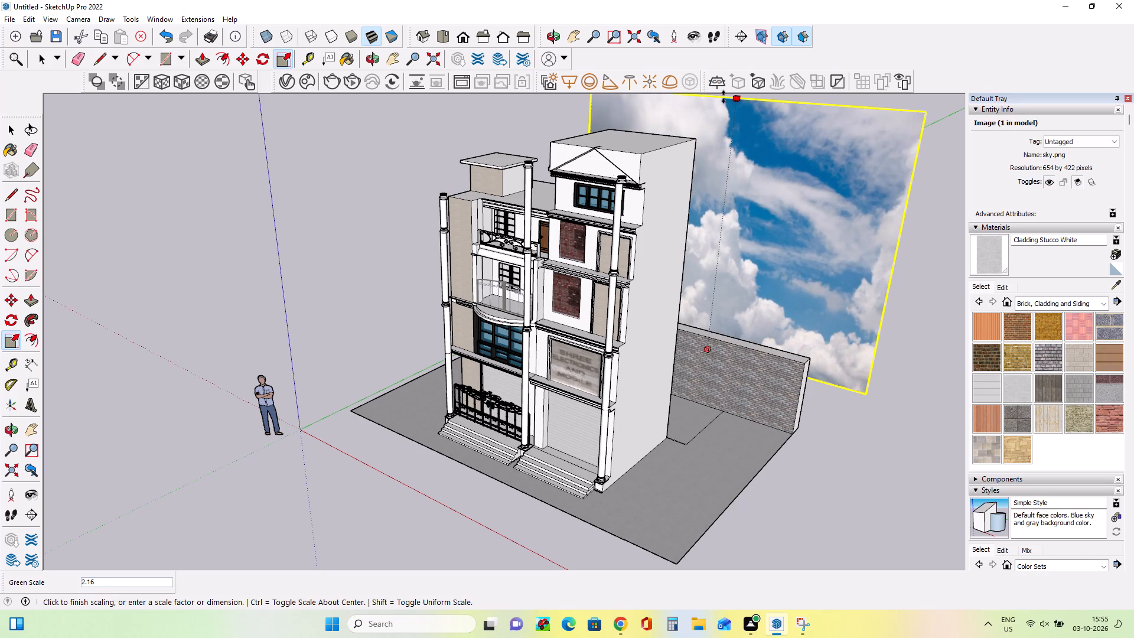
{"action": "left_click", "coordinate": [724, 97]}
Stretch the sky image's opposite side outward past the balcony side of the house, scaling its width by about 1.42.
{"action": "middle_click_drag", "start_coordinate": [522, 389], "coordinate": [792, 339]}
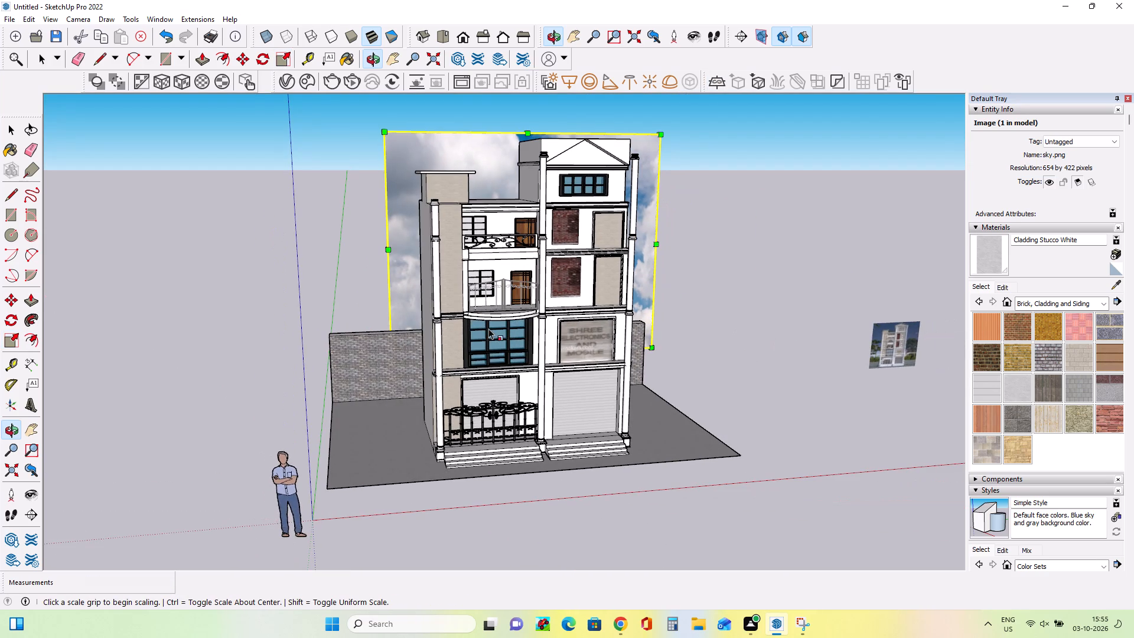
{"action": "left_click", "coordinate": [385, 247]}
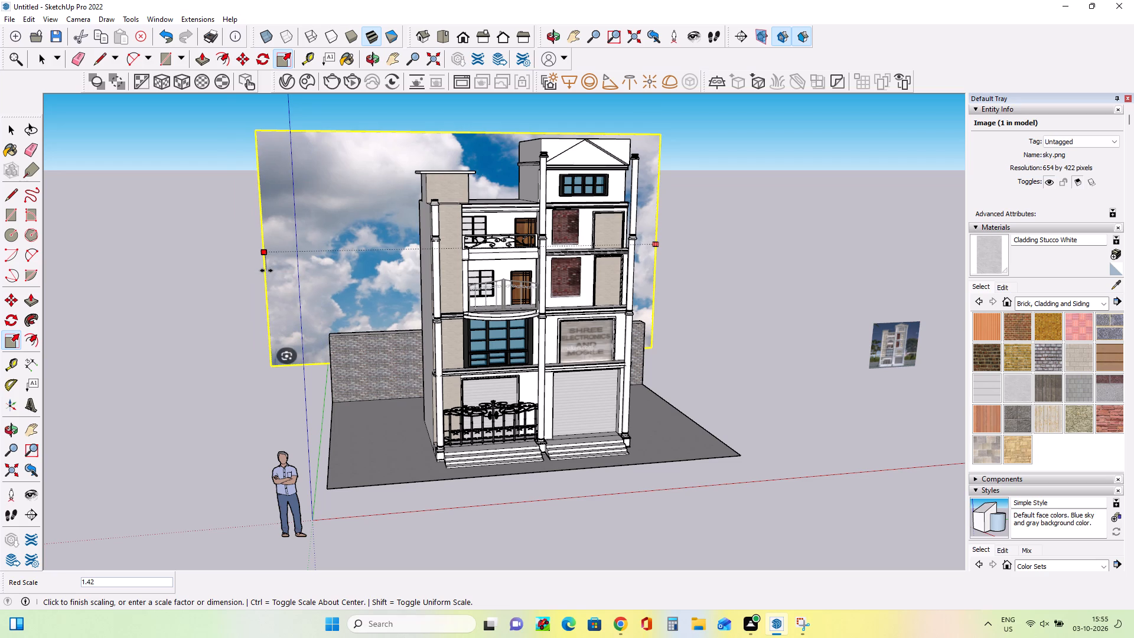
{"action": "left_click", "coordinate": [266, 271]}
Raise the sky image's top edge well above the roof in two height scalings of about 1.12 and 1.25.
{"action": "middle_click_drag", "start_coordinate": [555, 187], "coordinate": [587, 305]}
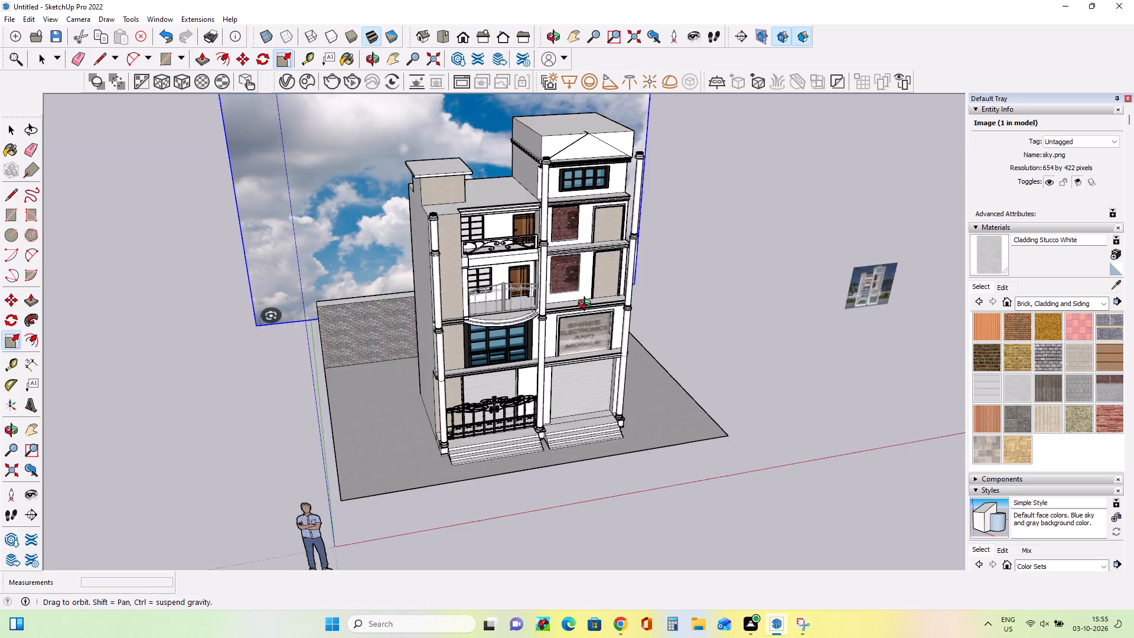
{"action": "middle_click_drag", "start_coordinate": [587, 305], "coordinate": [587, 307]}
{"action": "scroll", "coordinate": [587, 307], "scroll_direction": "down", "scroll_amount": 16}
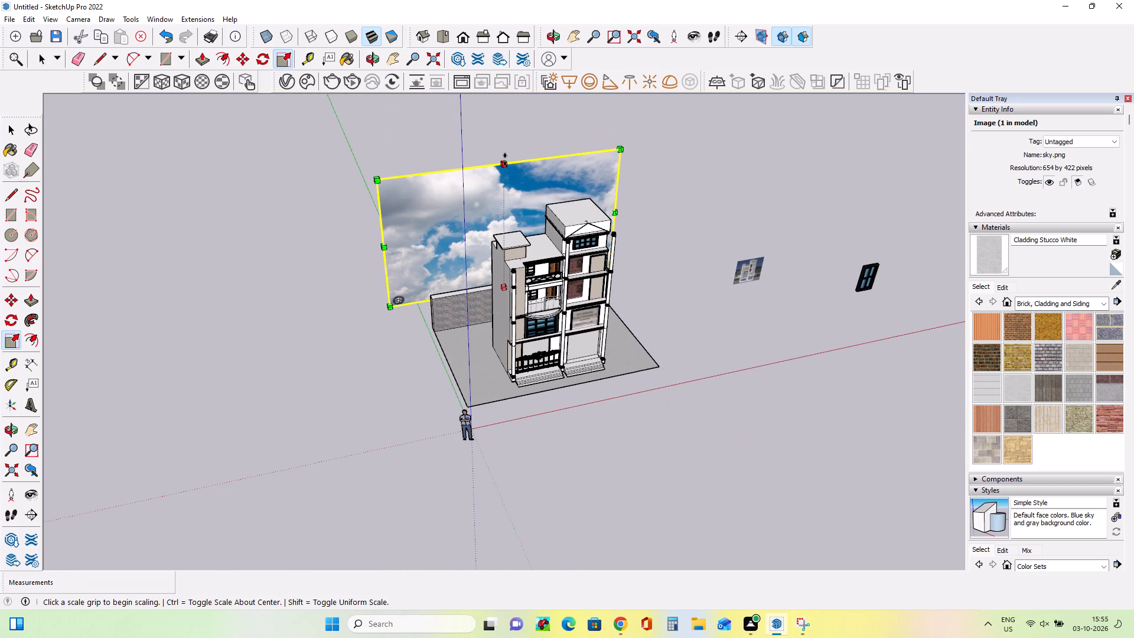
{"action": "left_click", "coordinate": [504, 159]}
{"action": "left_click_drag", "start_coordinate": [504, 155], "coordinate": [501, 148]}
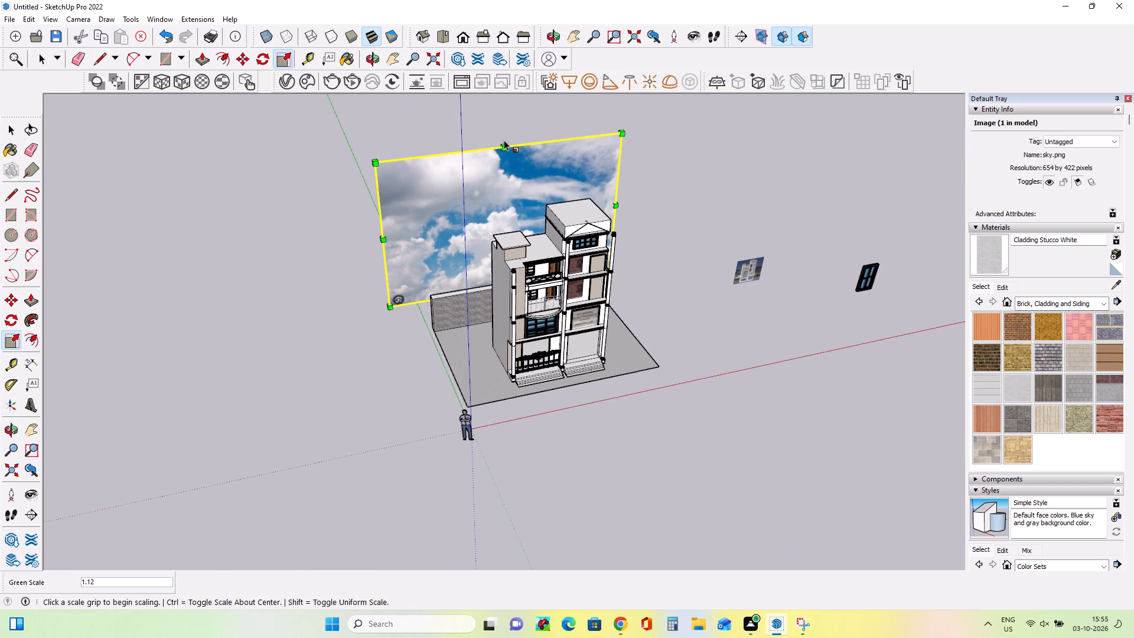
{"action": "left_click", "coordinate": [503, 144]}
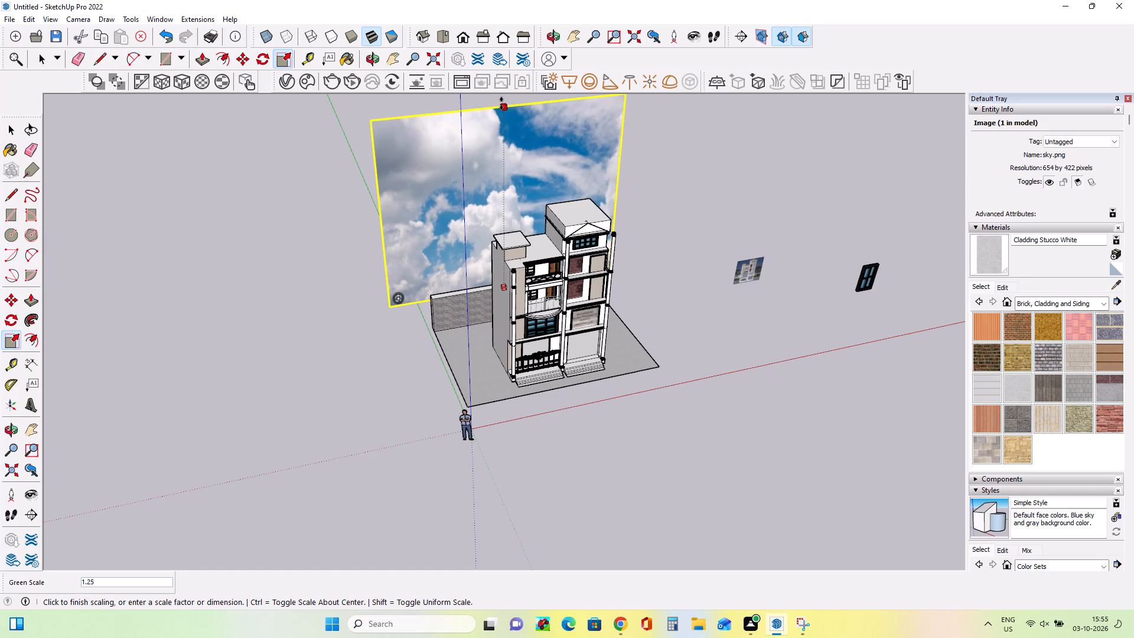
{"action": "left_click", "coordinate": [502, 100]}
Widen the sky image by about 1.29 on the shutter side of the house, and stretch it further outward on the balcony side.
{"action": "middle_click_drag", "start_coordinate": [624, 281], "coordinate": [551, 152]}
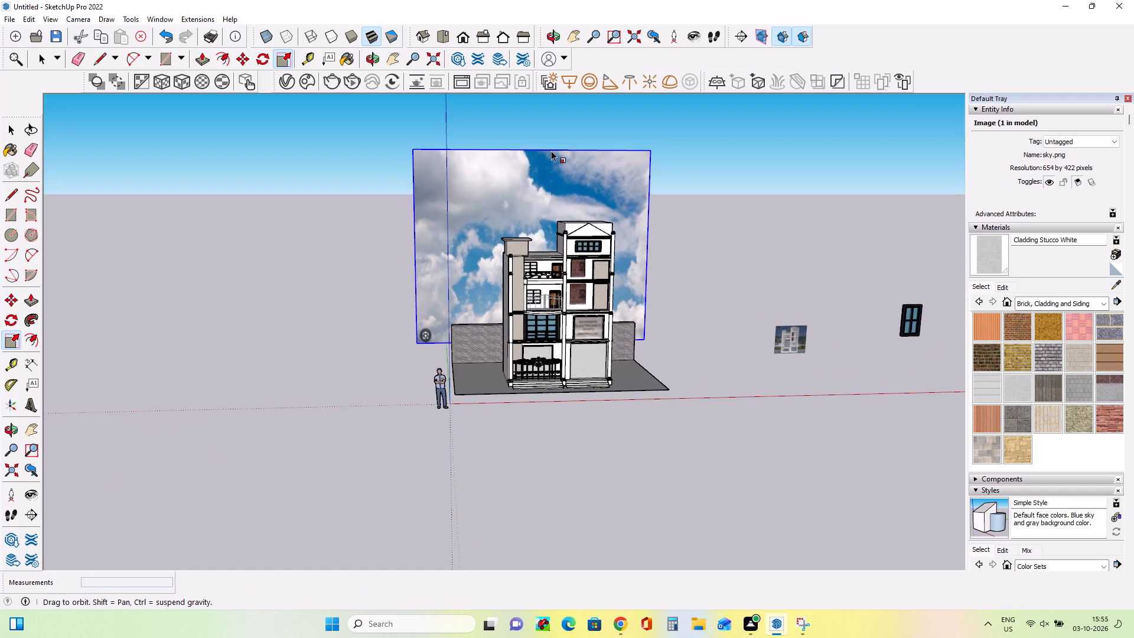
{"action": "scroll", "coordinate": [638, 364], "scroll_direction": "up", "scroll_amount": 8}
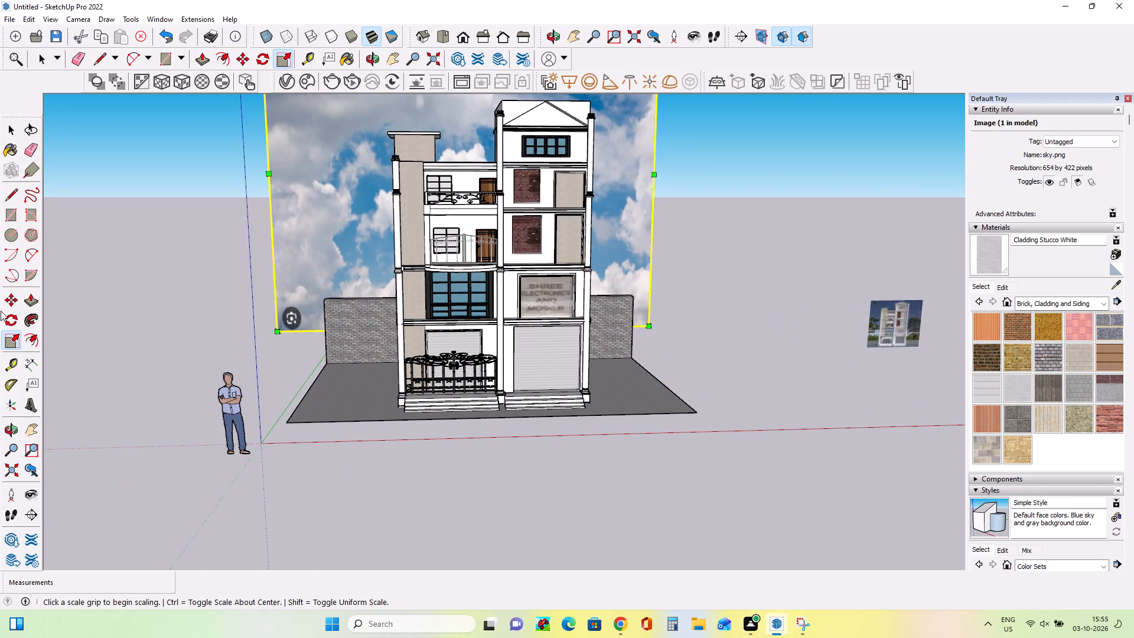
{"action": "left_click", "coordinate": [31, 428]}
{"action": "left_click", "coordinate": [496, 347]}
{"action": "left_click_drag", "start_coordinate": [553, 429], "coordinate": [611, 533]}
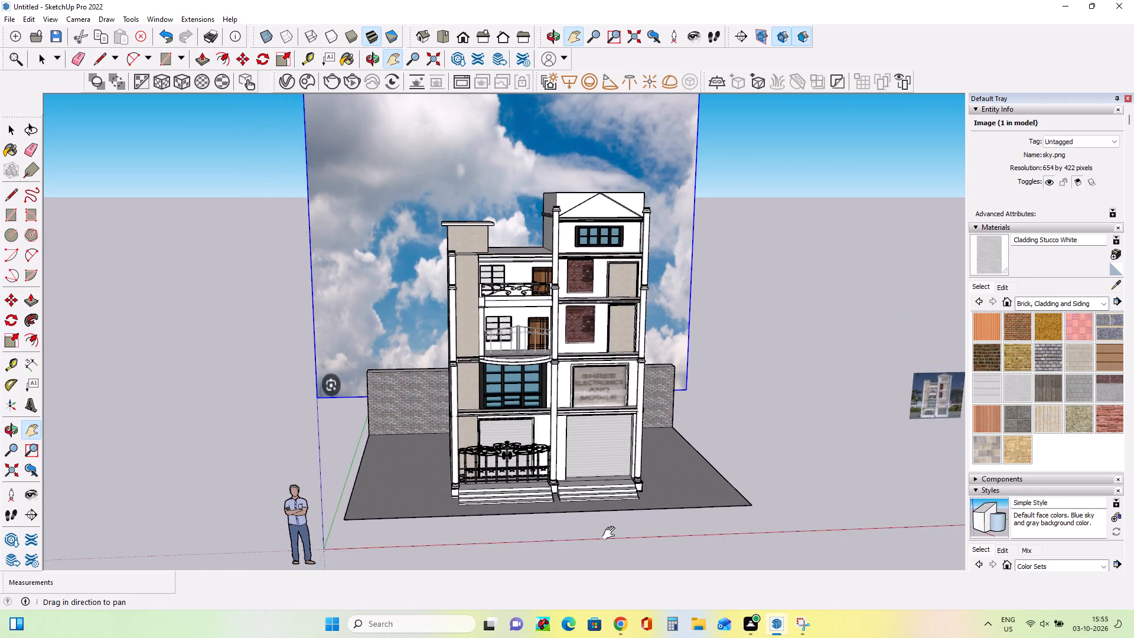
{"action": "left_click_drag", "start_coordinate": [611, 533], "coordinate": [617, 549]}
{"action": "left_click", "coordinate": [617, 549]}
{"action": "middle_click_drag", "start_coordinate": [682, 409], "coordinate": [553, 435]}
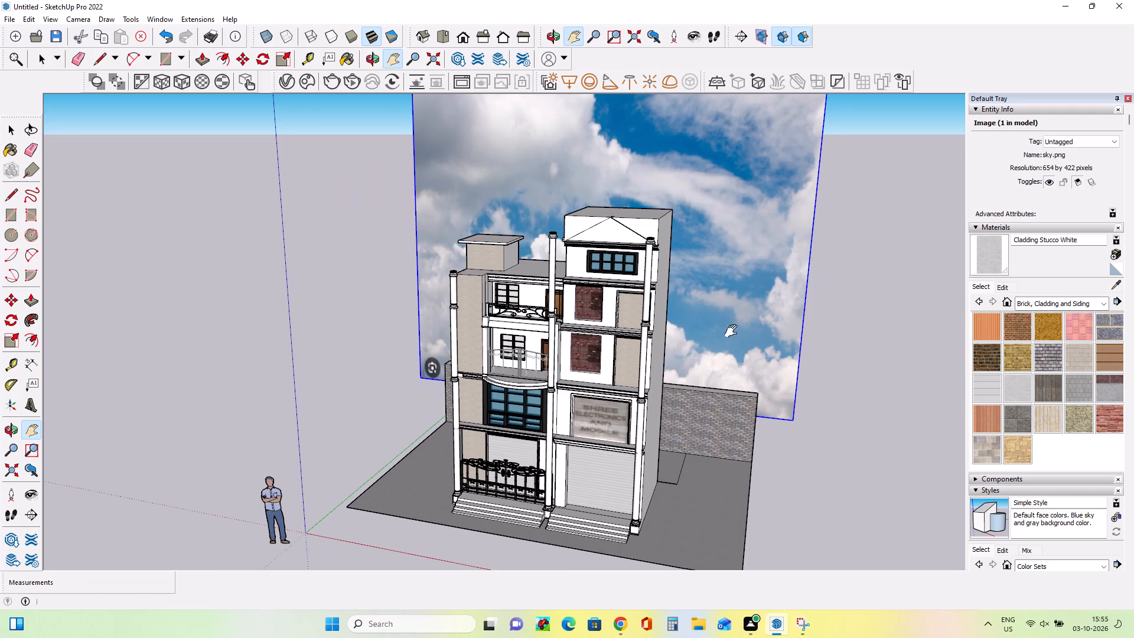
{"action": "left_click", "coordinate": [8, 343]}
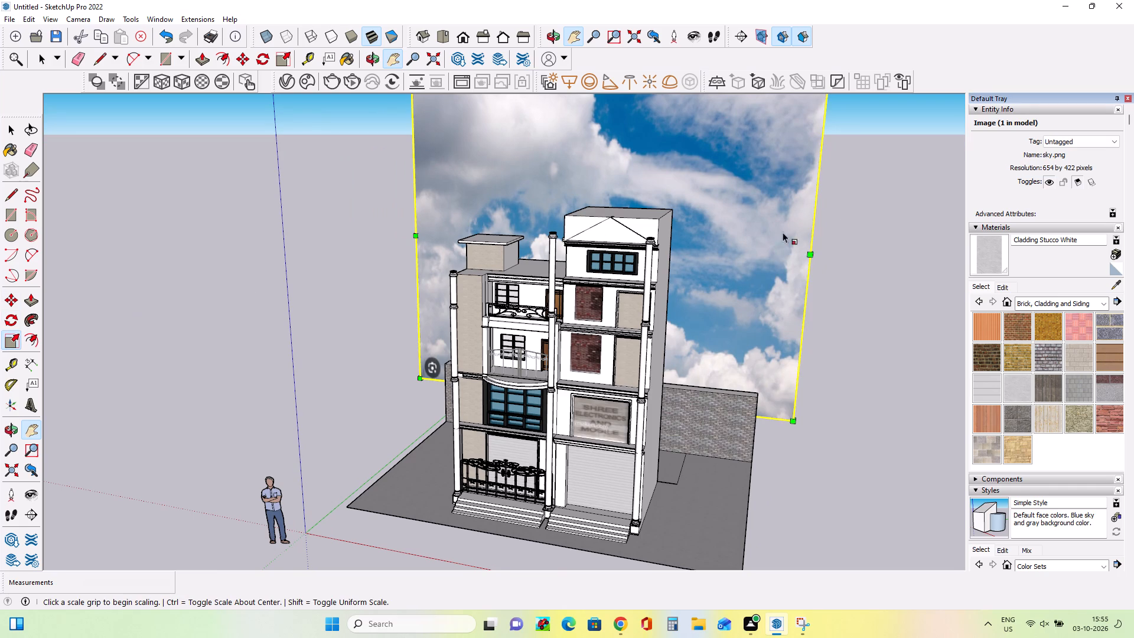
{"action": "left_click", "coordinate": [810, 250]}
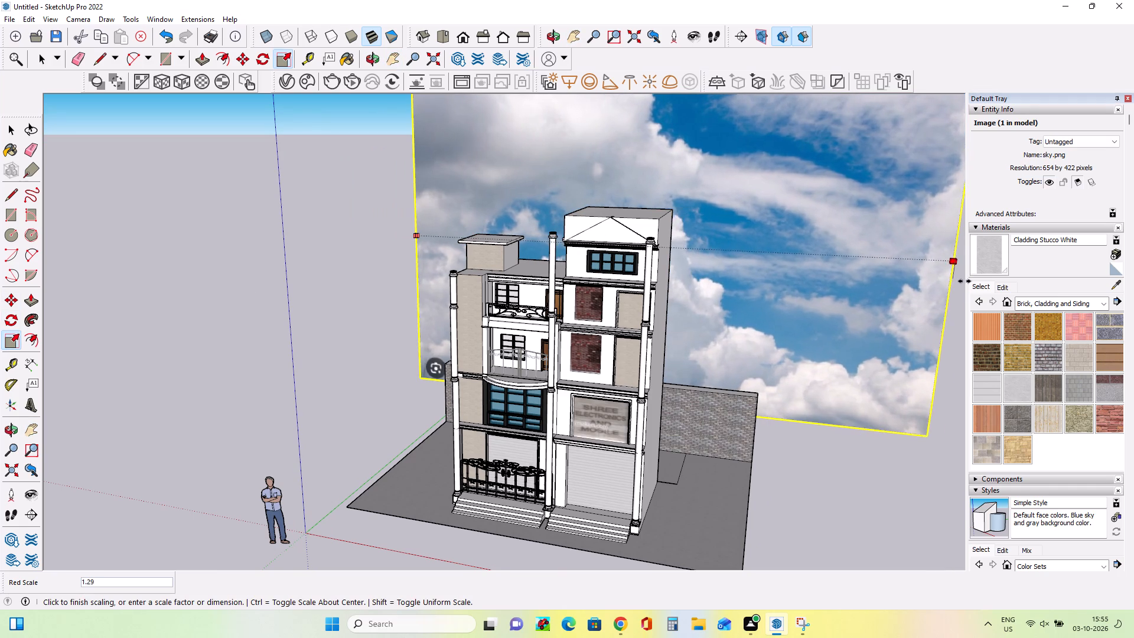
{"action": "left_click", "coordinate": [961, 282]}
{"action": "middle_click_drag", "start_coordinate": [481, 336], "coordinate": [601, 345]}
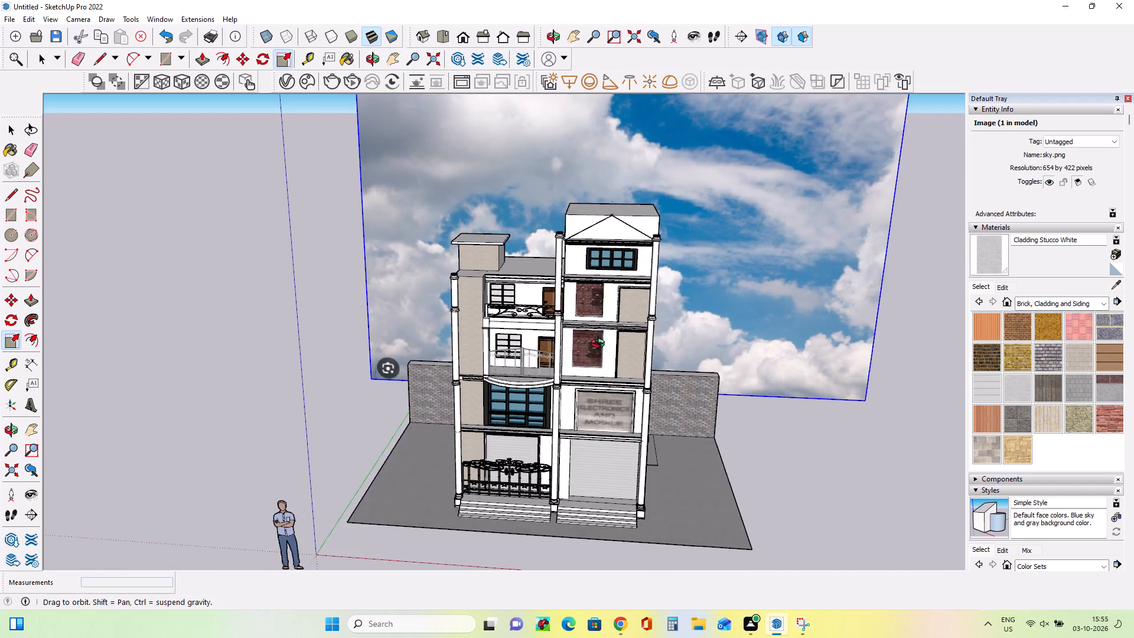
{"action": "middle_click_drag", "start_coordinate": [601, 345], "coordinate": [604, 345]}
{"action": "left_click", "coordinate": [315, 239]}
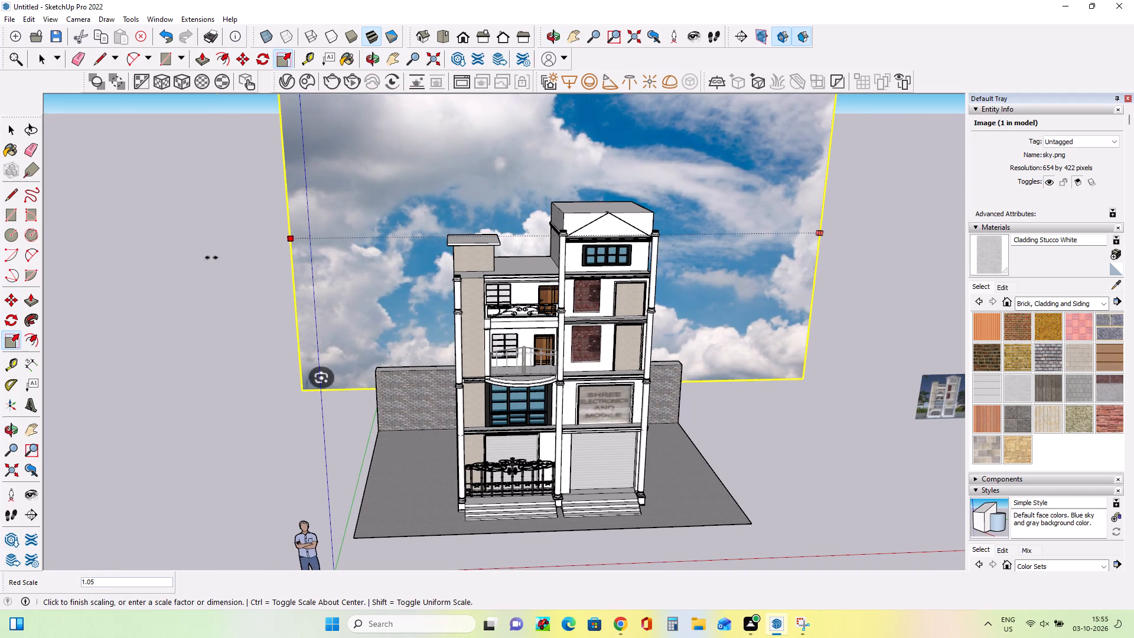
{"action": "left_click", "coordinate": [125, 294]}
Frame the house front centred against the full sky backdrop and start a V-Ray render of that view.
{"action": "middle_click_drag", "start_coordinate": [591, 384], "coordinate": [574, 354]}
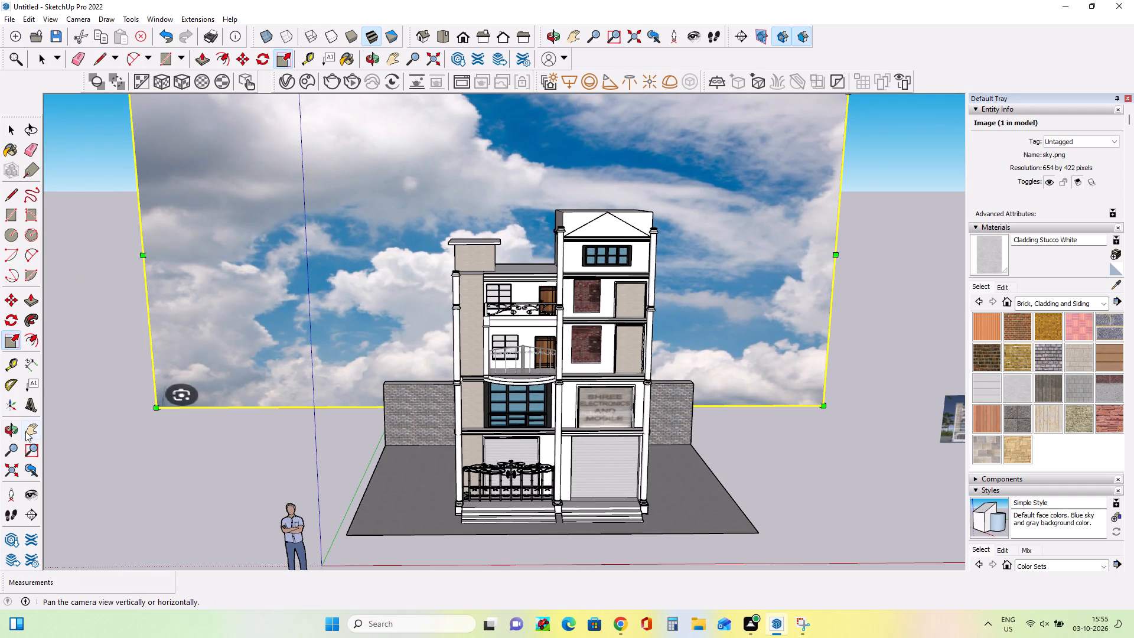
{"action": "left_click", "coordinate": [26, 431]}
{"action": "left_click", "coordinate": [460, 393]}
{"action": "left_click_drag", "start_coordinate": [460, 424], "coordinate": [459, 487]}
{"action": "left_click", "coordinate": [459, 487]}
{"action": "middle_click_drag", "start_coordinate": [529, 486], "coordinate": [527, 478]}
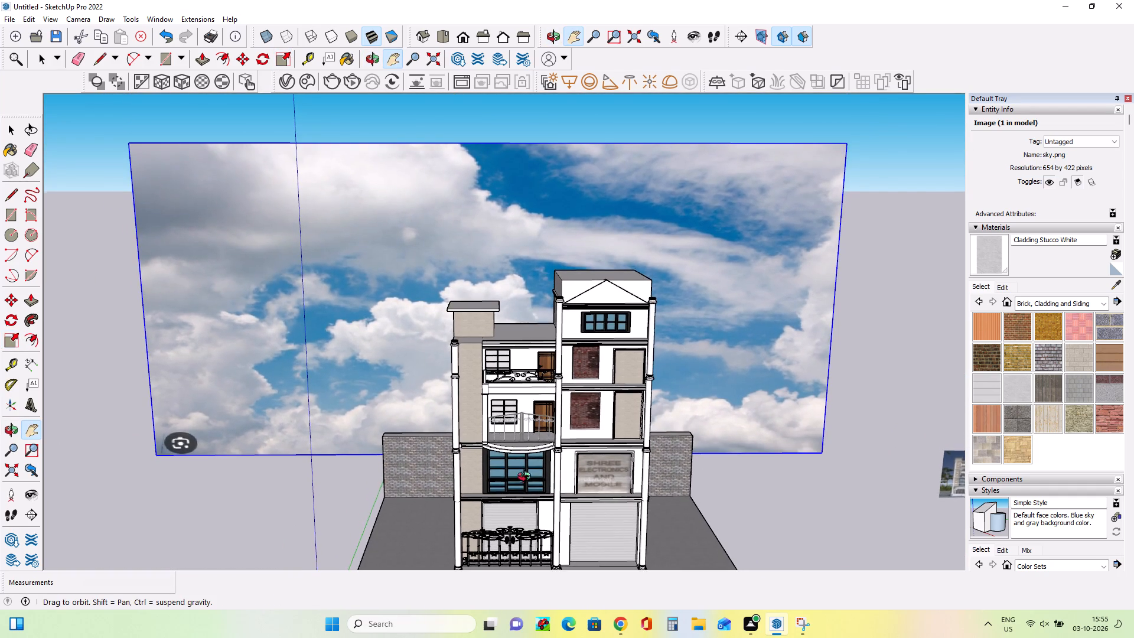
{"action": "middle_click_drag", "start_coordinate": [527, 478], "coordinate": [524, 428]}
{"action": "middle_click", "coordinate": [524, 428]}
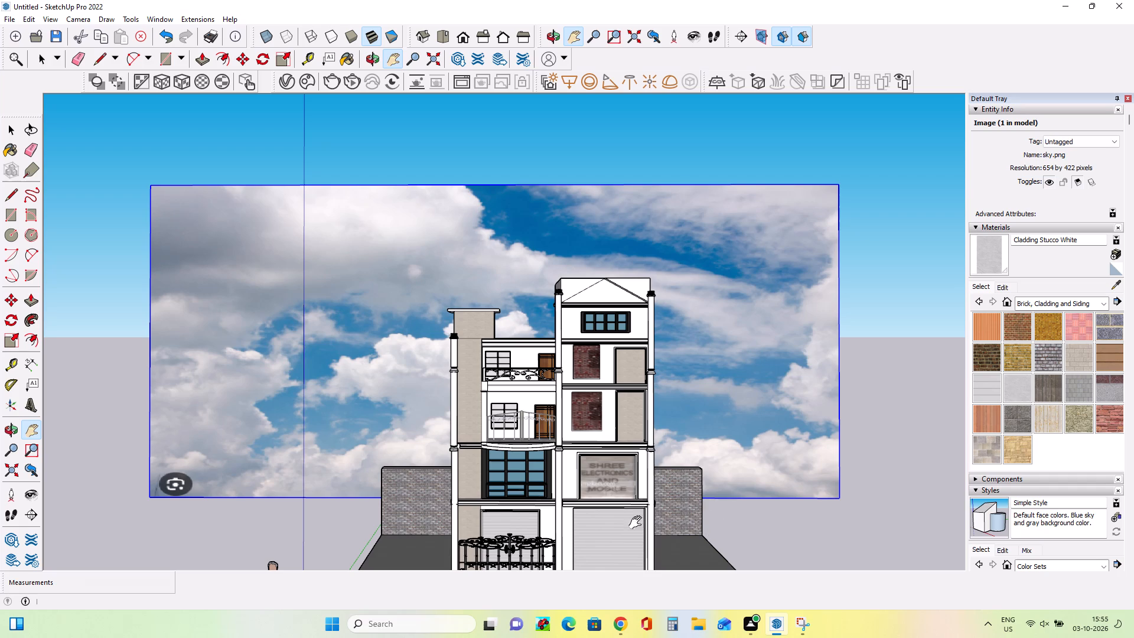
{"action": "left_click", "coordinate": [582, 542]}
{"action": "left_click_drag", "start_coordinate": [582, 541], "coordinate": [588, 509]}
{"action": "left_click", "coordinate": [593, 520]}
{"action": "left_click_drag", "start_coordinate": [597, 526], "coordinate": [610, 548]}
{"action": "left_click", "coordinate": [610, 548]}
{"action": "left_click_drag", "start_coordinate": [483, 325], "coordinate": [488, 336]}
{"action": "left_click_drag", "start_coordinate": [517, 392], "coordinate": [577, 487]}
{"action": "left_click", "coordinate": [577, 487]}
{"action": "left_click", "coordinate": [577, 444]}
{"action": "left_click", "coordinate": [577, 448]}
{"action": "left_click_drag", "start_coordinate": [577, 451], "coordinate": [582, 488]}
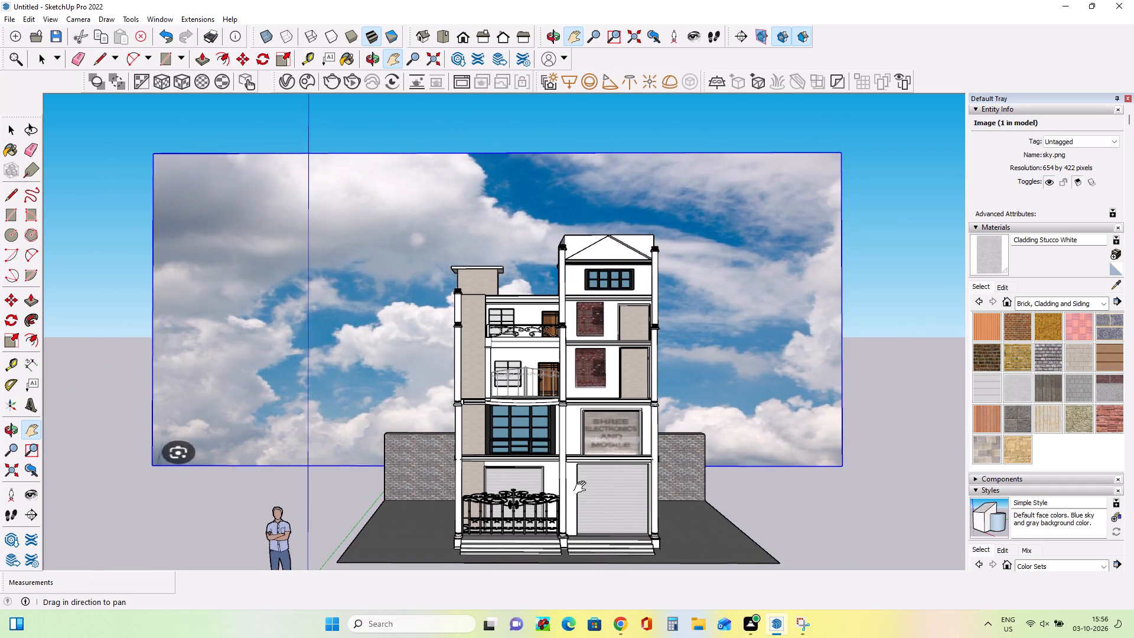
{"action": "left_click", "coordinate": [582, 488]}
{"action": "middle_click_drag", "start_coordinate": [594, 460], "coordinate": [597, 485]}
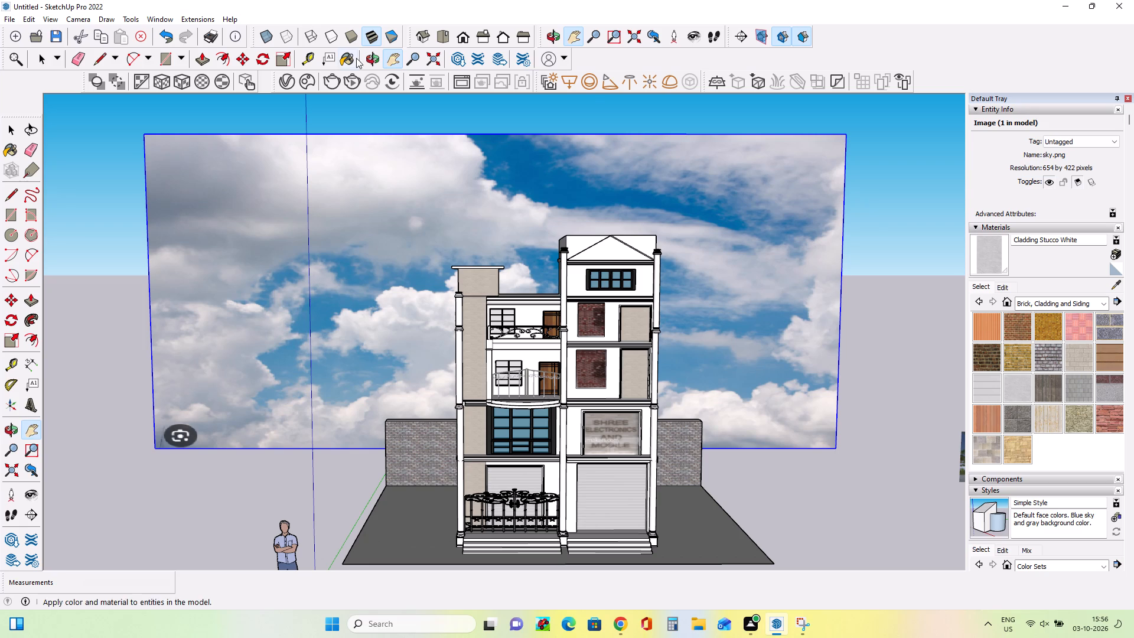
{"action": "left_click", "coordinate": [330, 82]}
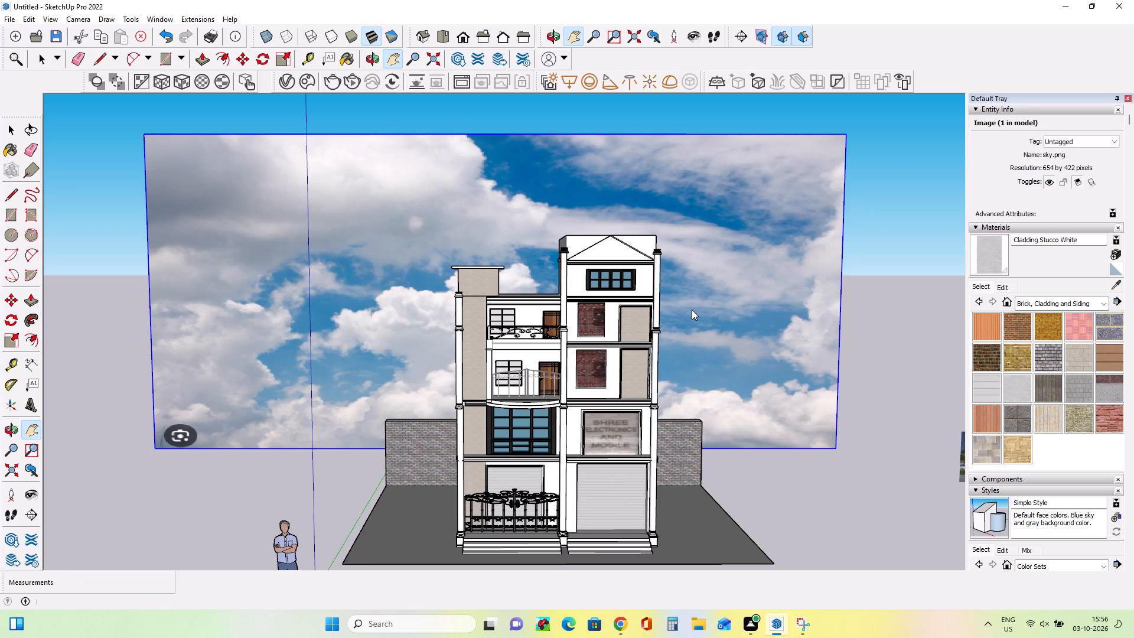
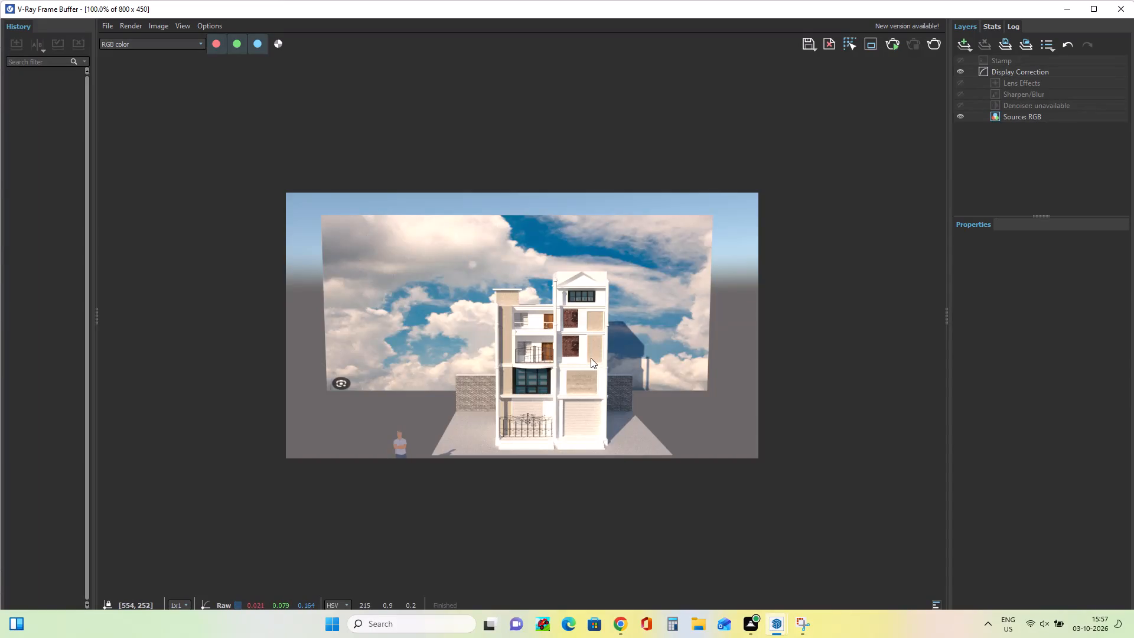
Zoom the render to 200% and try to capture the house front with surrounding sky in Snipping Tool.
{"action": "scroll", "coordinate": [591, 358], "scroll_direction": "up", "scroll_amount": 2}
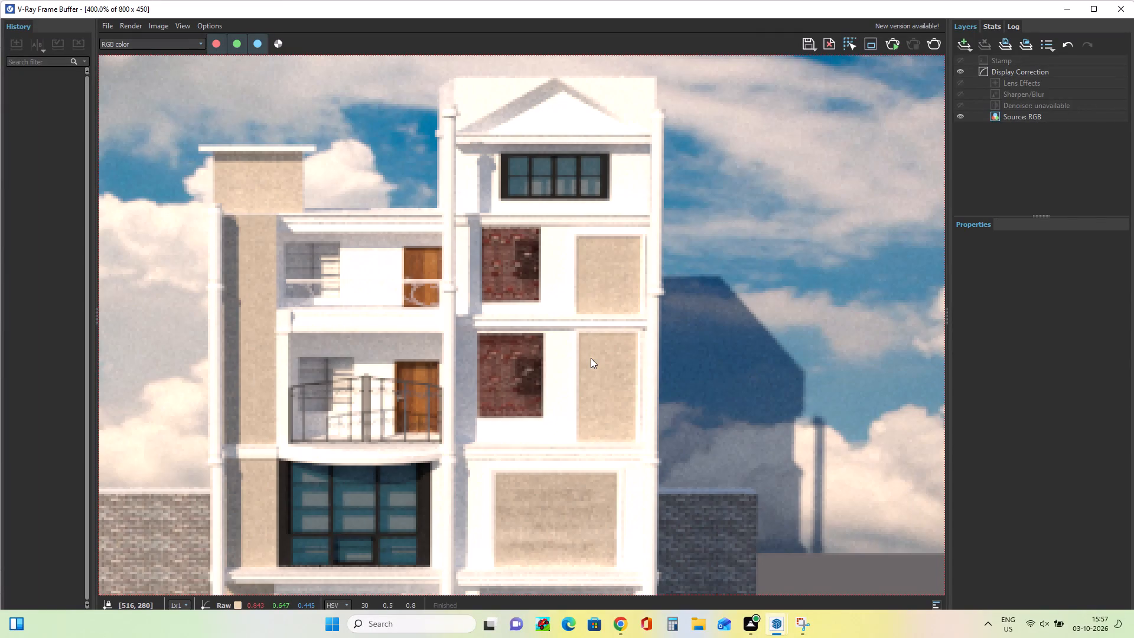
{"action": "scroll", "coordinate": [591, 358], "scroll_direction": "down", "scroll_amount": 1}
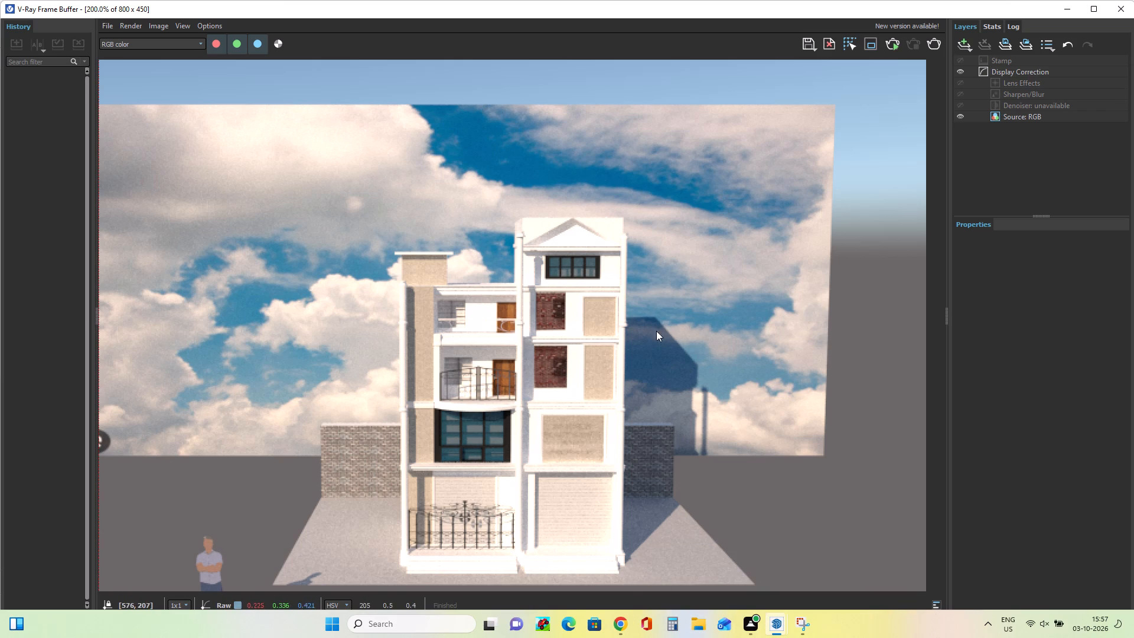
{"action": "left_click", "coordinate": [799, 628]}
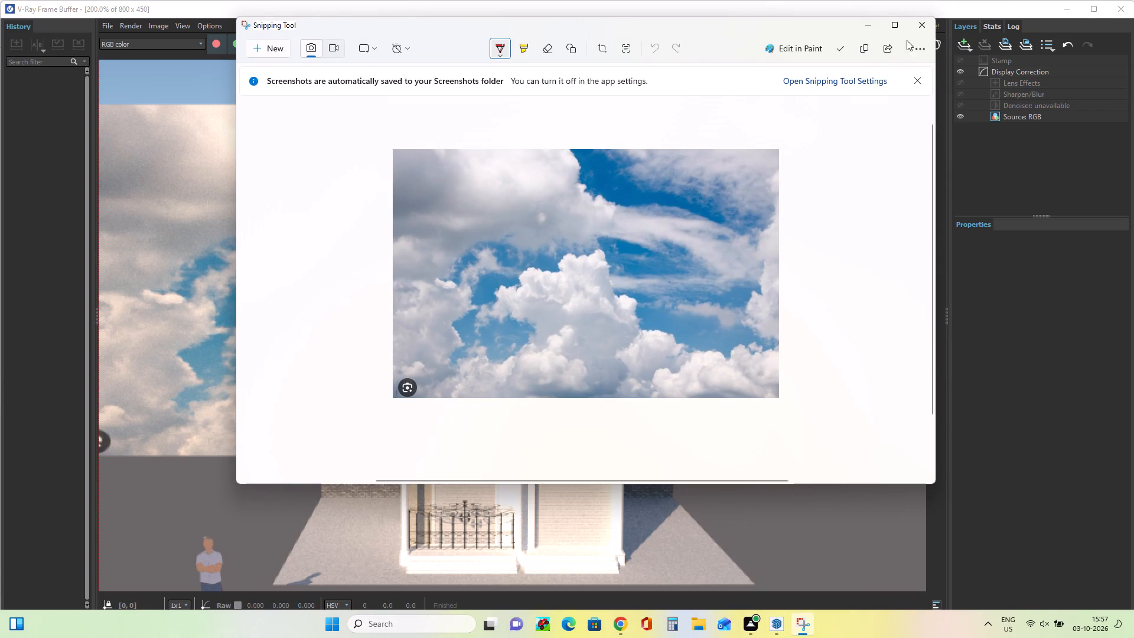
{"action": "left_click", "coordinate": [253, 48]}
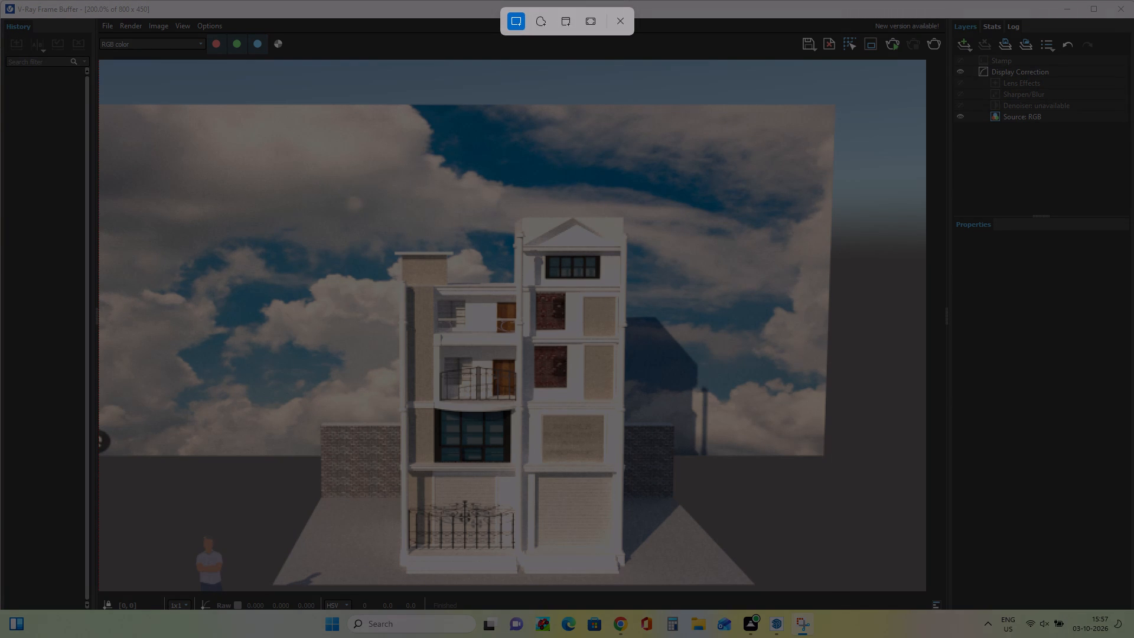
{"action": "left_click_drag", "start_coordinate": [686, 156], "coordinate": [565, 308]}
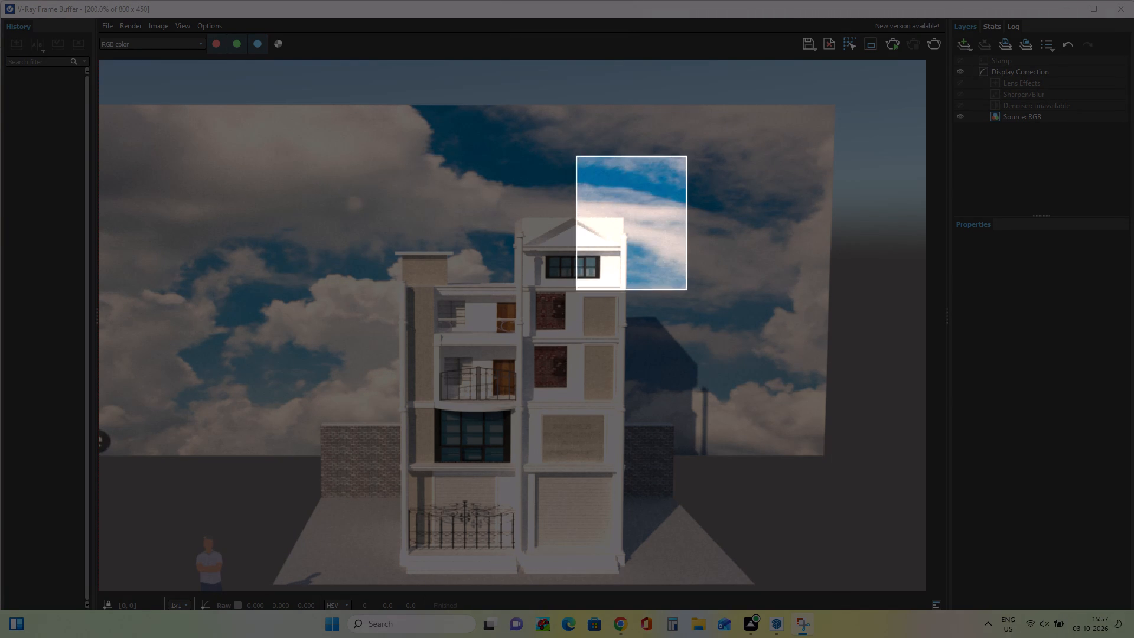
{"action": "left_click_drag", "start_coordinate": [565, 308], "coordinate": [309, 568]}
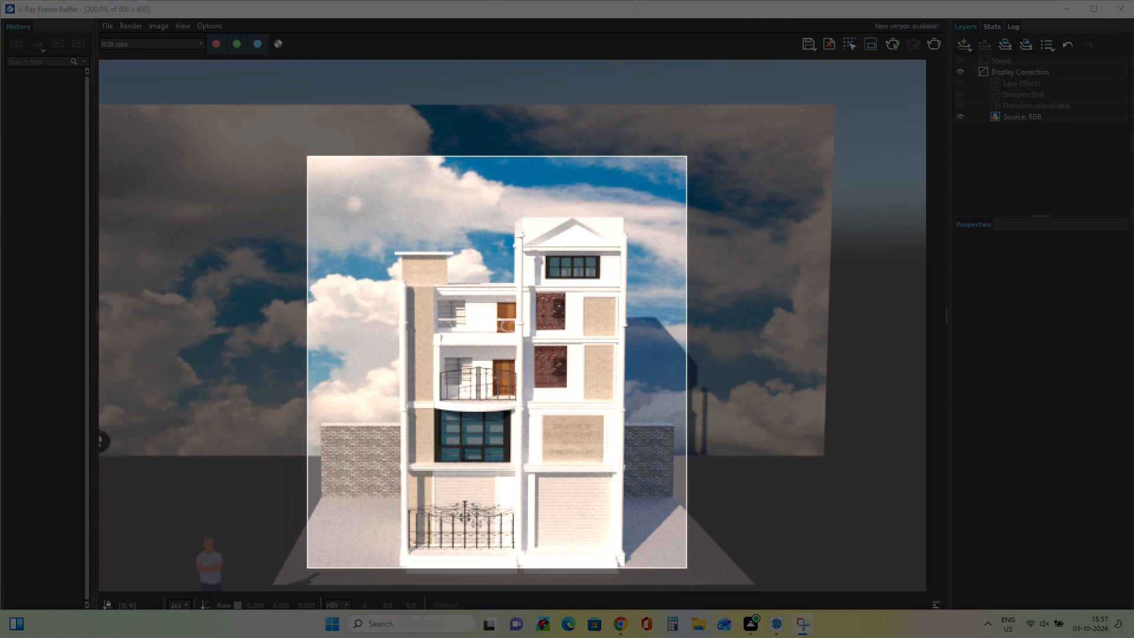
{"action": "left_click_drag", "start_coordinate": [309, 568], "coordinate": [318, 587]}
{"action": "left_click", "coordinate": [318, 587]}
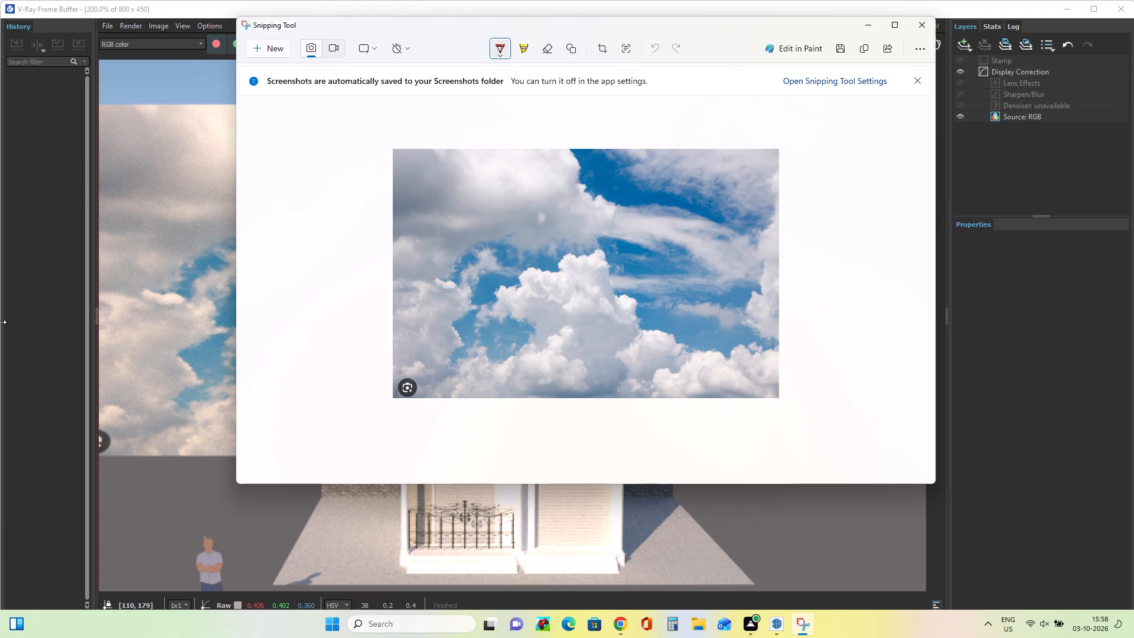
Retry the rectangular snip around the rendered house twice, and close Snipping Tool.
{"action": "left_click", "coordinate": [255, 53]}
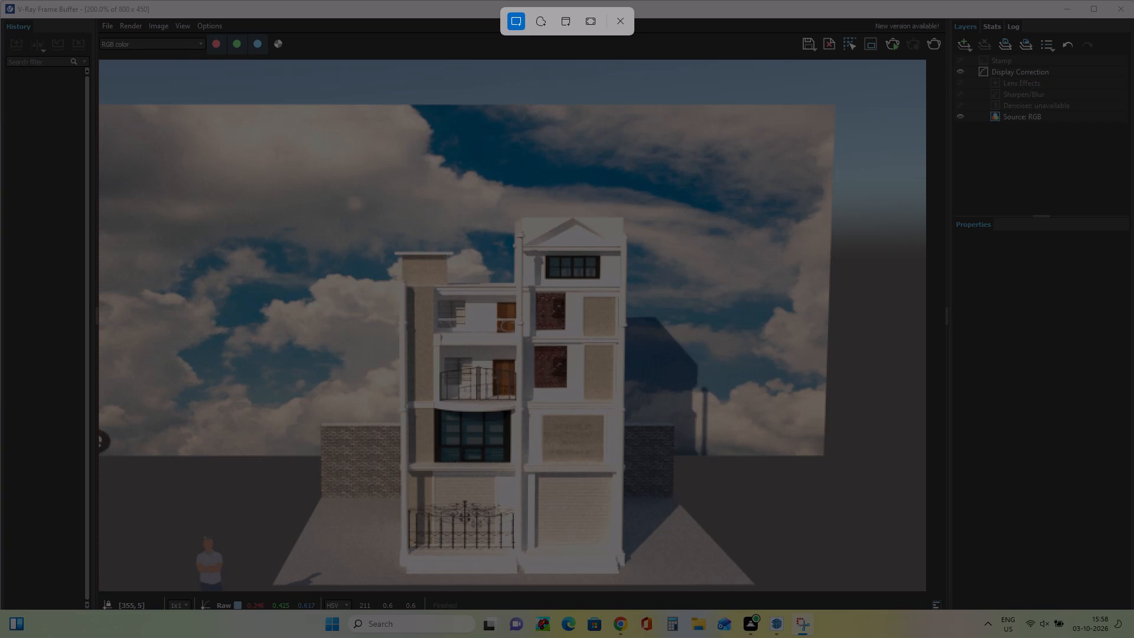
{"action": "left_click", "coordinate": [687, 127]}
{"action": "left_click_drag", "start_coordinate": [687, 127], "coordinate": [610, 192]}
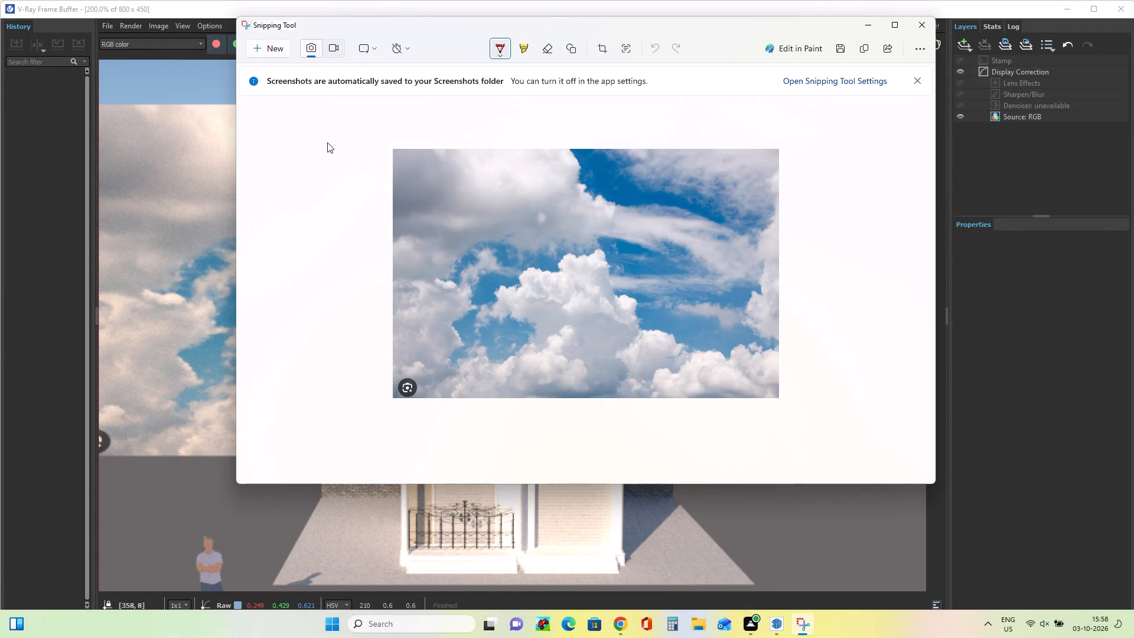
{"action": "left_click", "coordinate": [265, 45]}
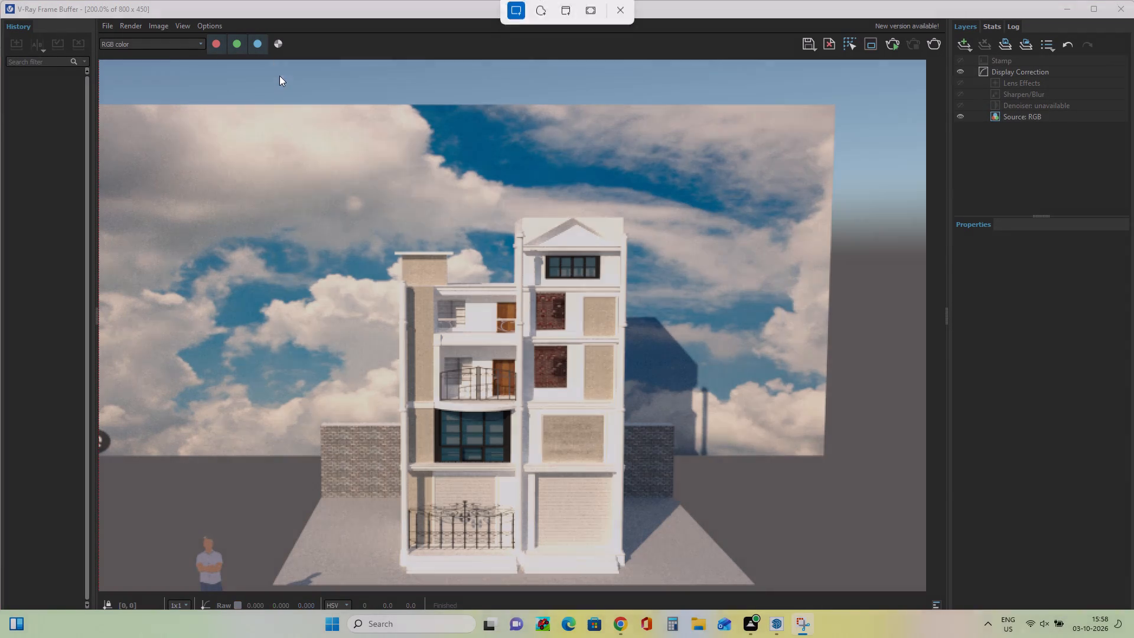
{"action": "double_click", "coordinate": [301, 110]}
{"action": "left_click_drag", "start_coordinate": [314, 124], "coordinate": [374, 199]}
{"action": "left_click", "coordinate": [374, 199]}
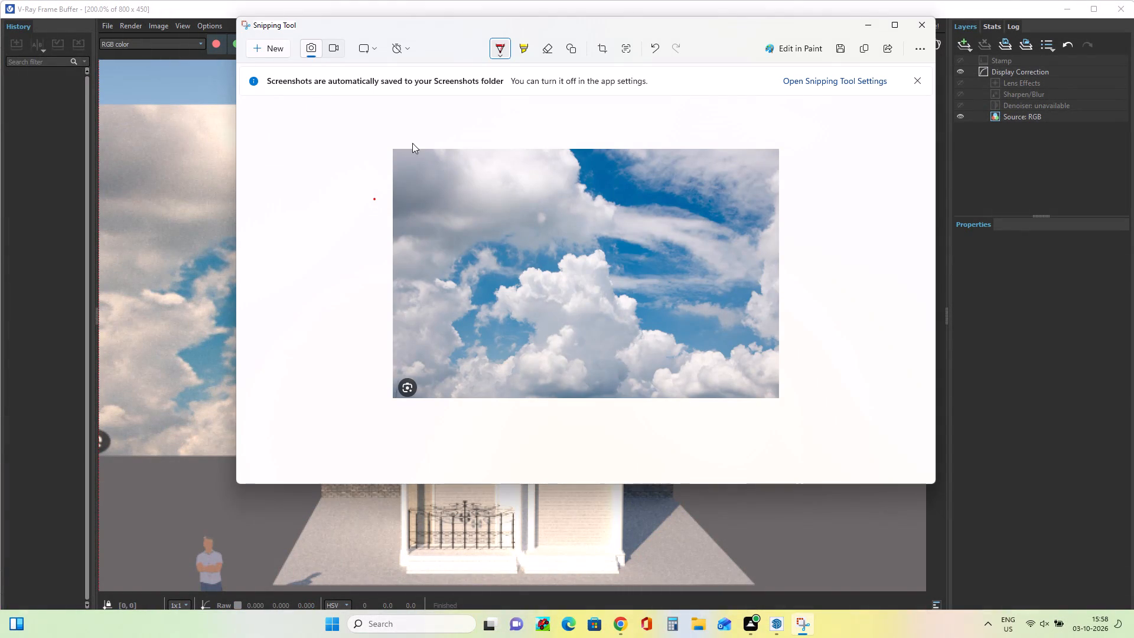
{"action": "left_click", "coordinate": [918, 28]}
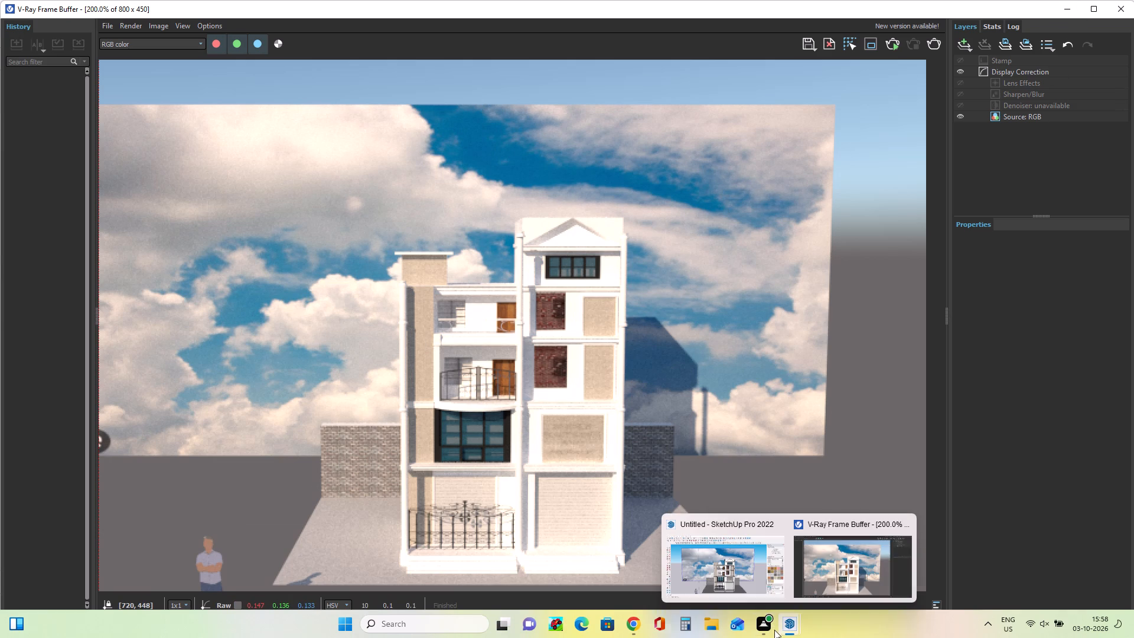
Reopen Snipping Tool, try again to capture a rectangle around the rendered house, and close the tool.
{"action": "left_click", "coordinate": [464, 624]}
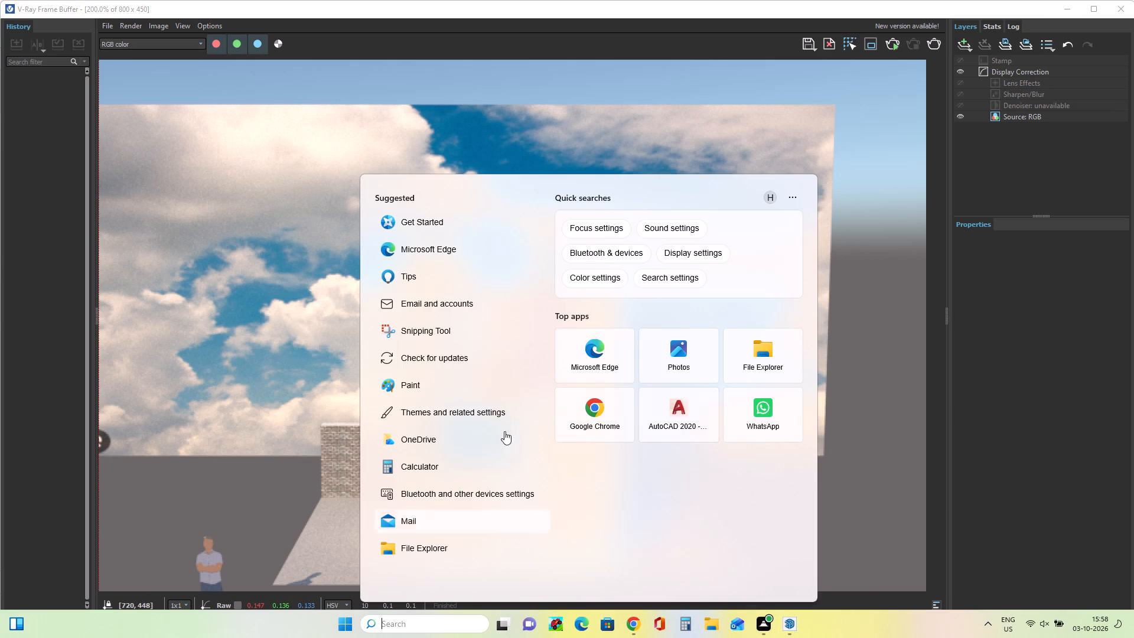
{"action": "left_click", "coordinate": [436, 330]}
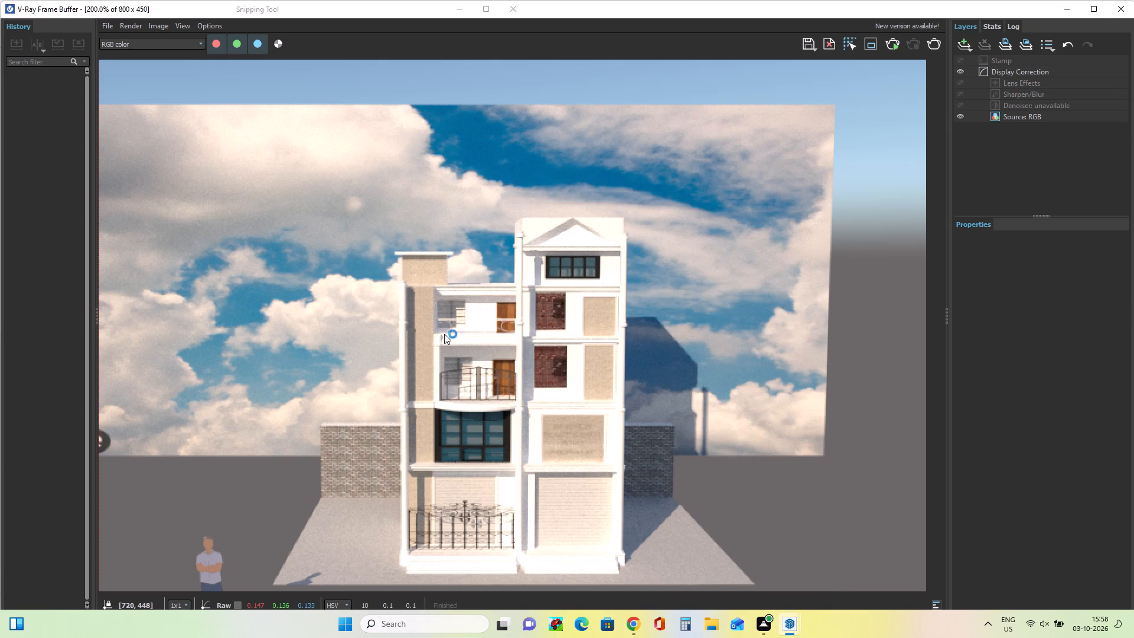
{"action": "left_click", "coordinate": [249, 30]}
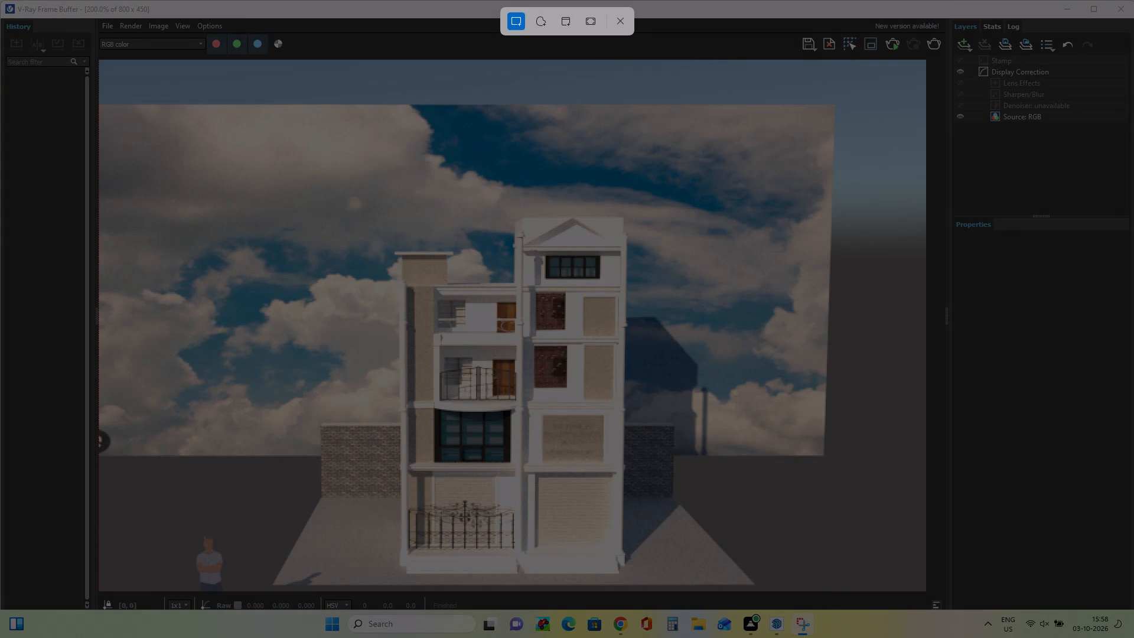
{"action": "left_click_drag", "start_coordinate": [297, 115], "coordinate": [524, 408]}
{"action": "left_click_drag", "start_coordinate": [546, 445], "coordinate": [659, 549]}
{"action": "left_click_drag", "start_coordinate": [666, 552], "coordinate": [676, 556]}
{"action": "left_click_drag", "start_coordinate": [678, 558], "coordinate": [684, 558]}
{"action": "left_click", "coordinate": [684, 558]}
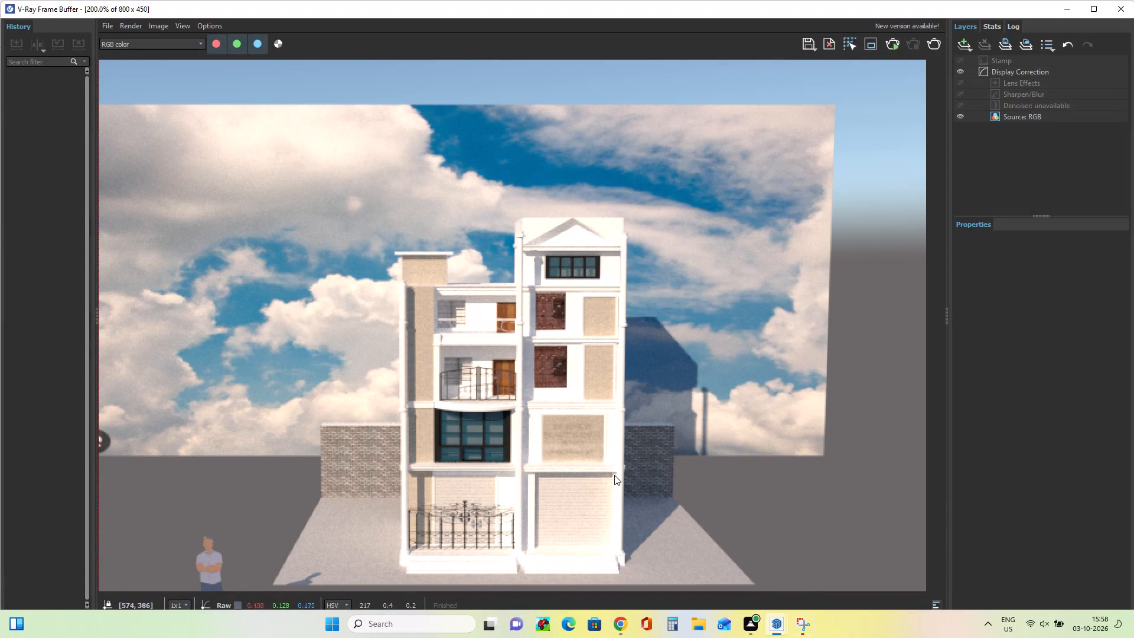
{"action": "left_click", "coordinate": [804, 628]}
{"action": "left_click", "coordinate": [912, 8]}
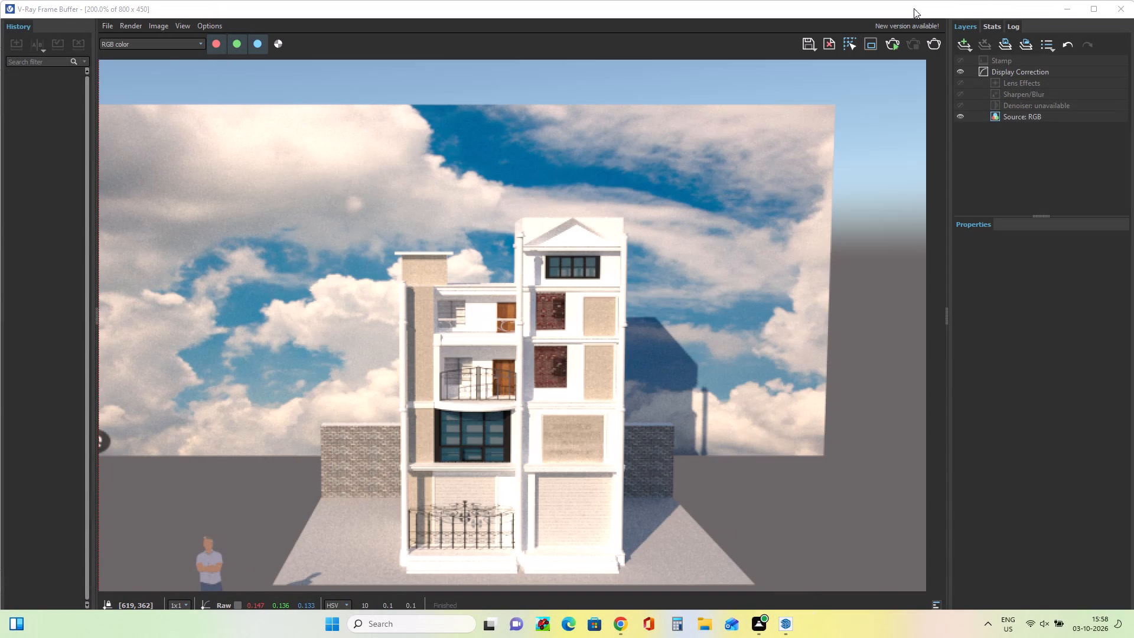
Reopen Snipping Tool and capture the rendered house front with sky above, brick walls on both sides and paving below the steps.
{"action": "left_click", "coordinate": [456, 623]}
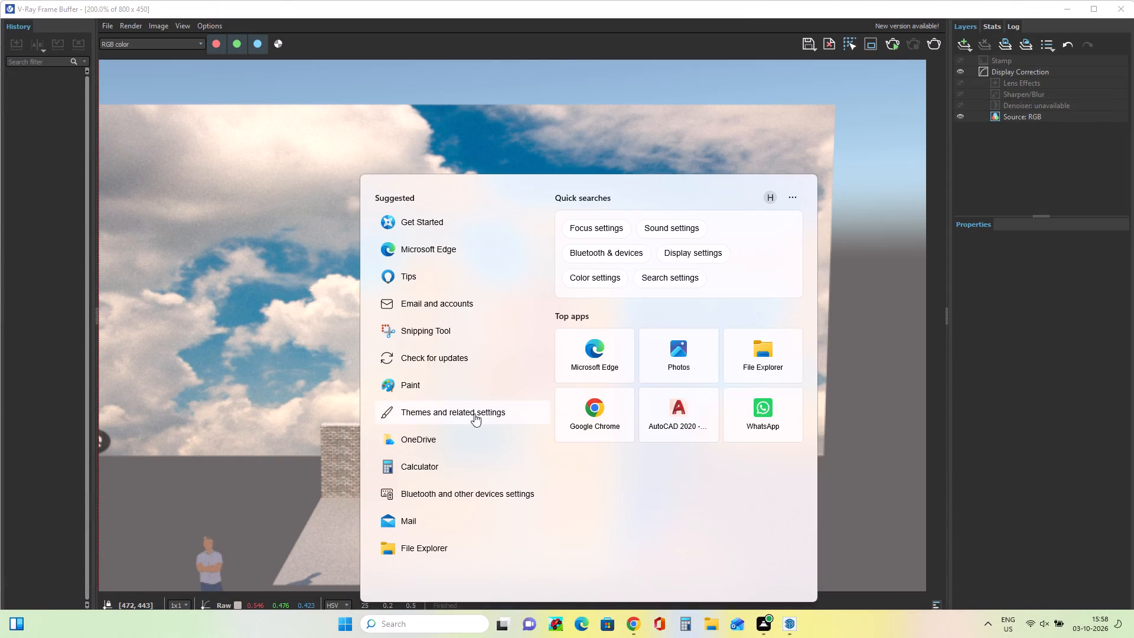
{"action": "left_click", "coordinate": [436, 334]}
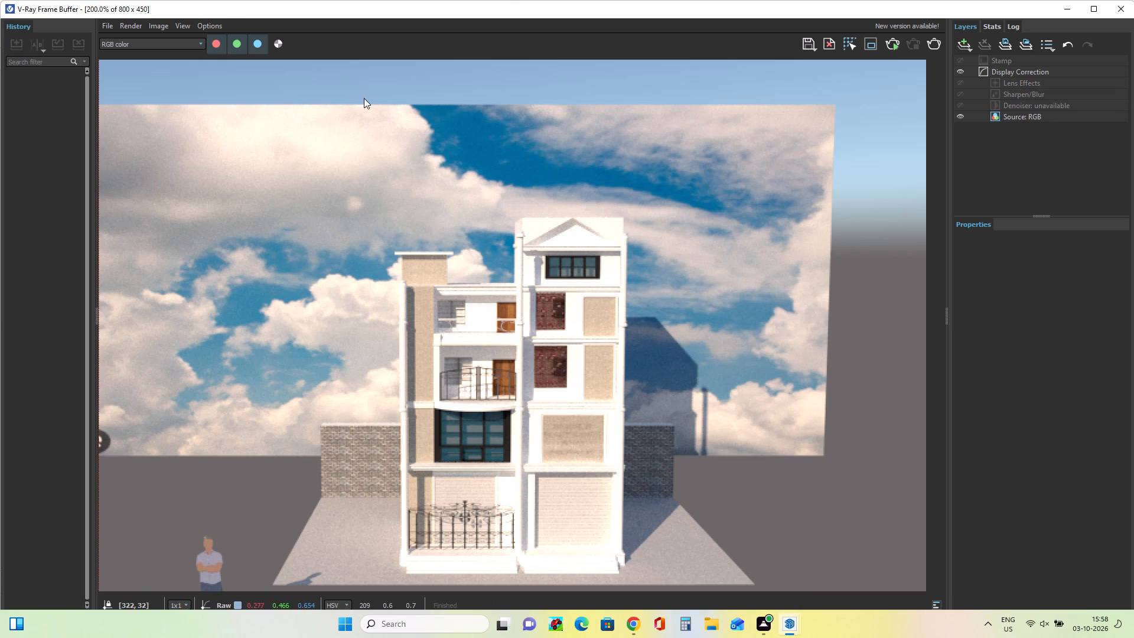
{"action": "left_click", "coordinate": [265, 34]}
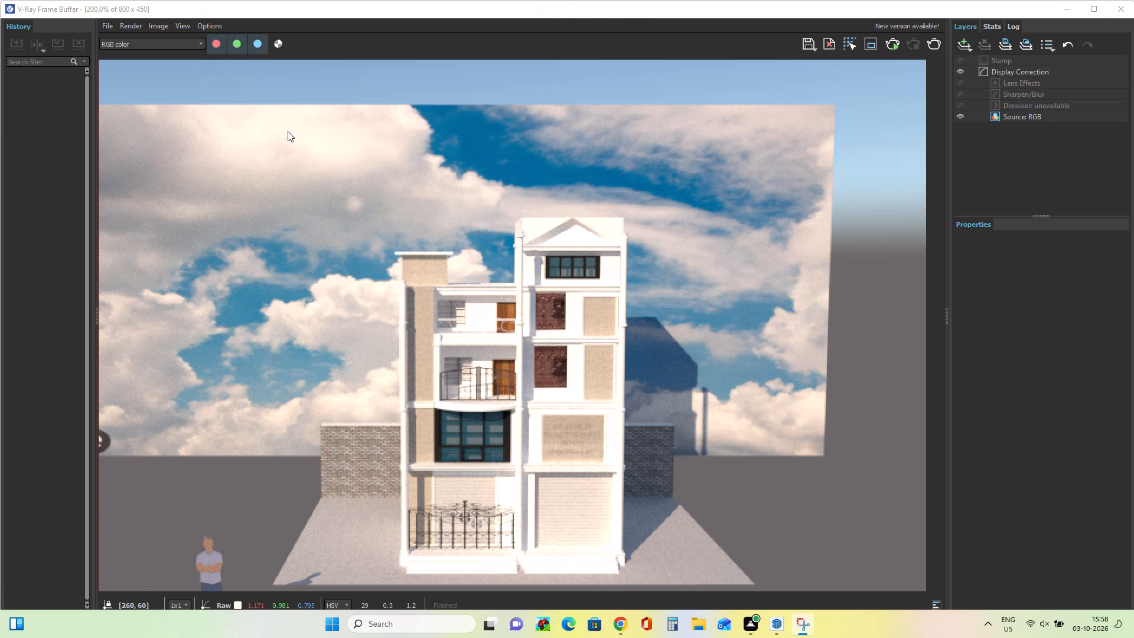
{"action": "left_click_drag", "start_coordinate": [282, 117], "coordinate": [404, 258]}
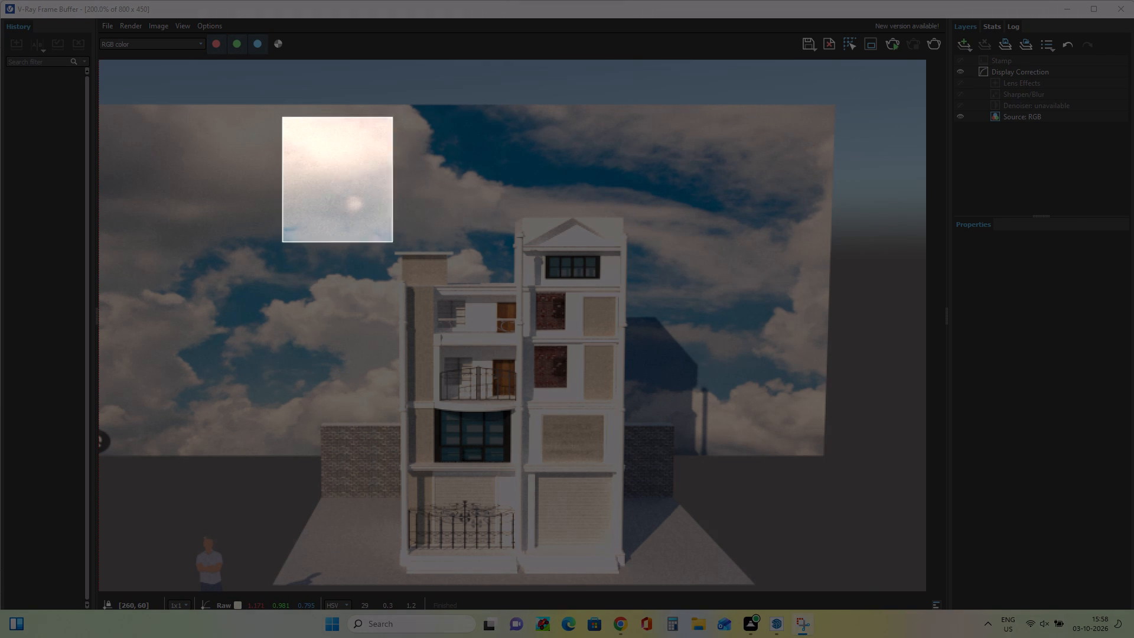
{"action": "left_click_drag", "start_coordinate": [404, 258], "coordinate": [738, 579]}
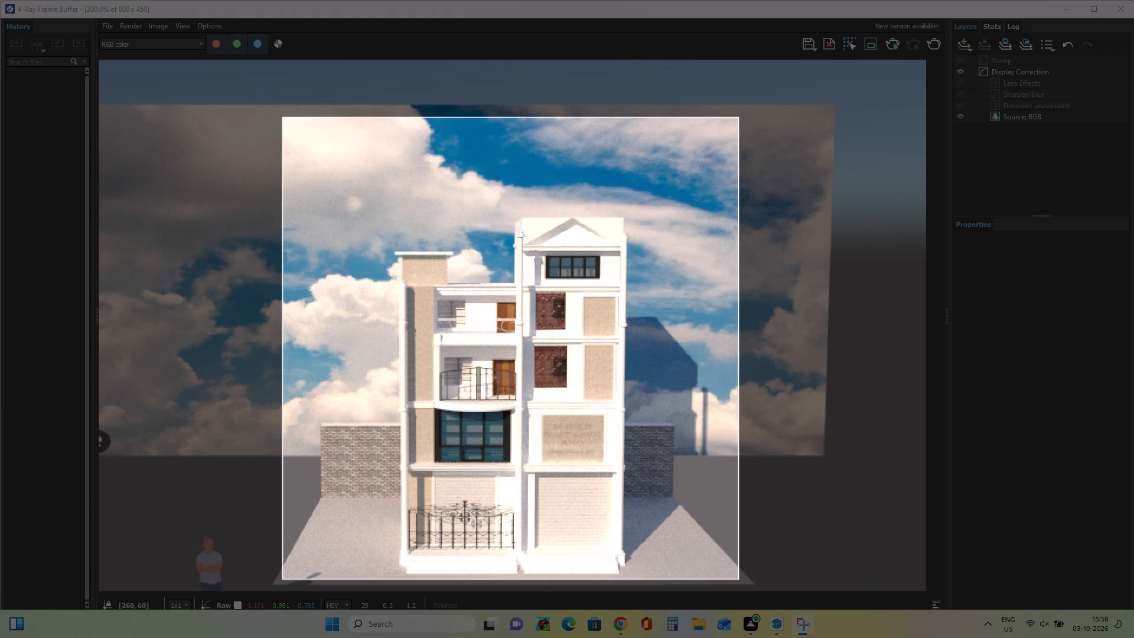
{"action": "left_click_drag", "start_coordinate": [738, 579], "coordinate": [679, 582]}
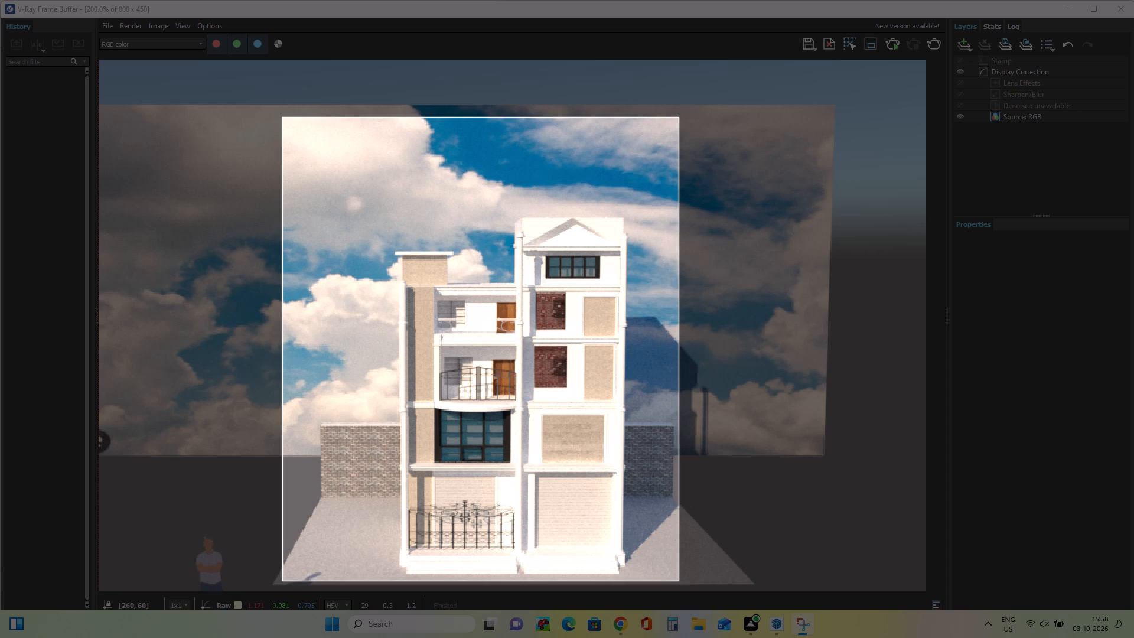
{"action": "left_click_drag", "start_coordinate": [679, 582], "coordinate": [673, 584]}
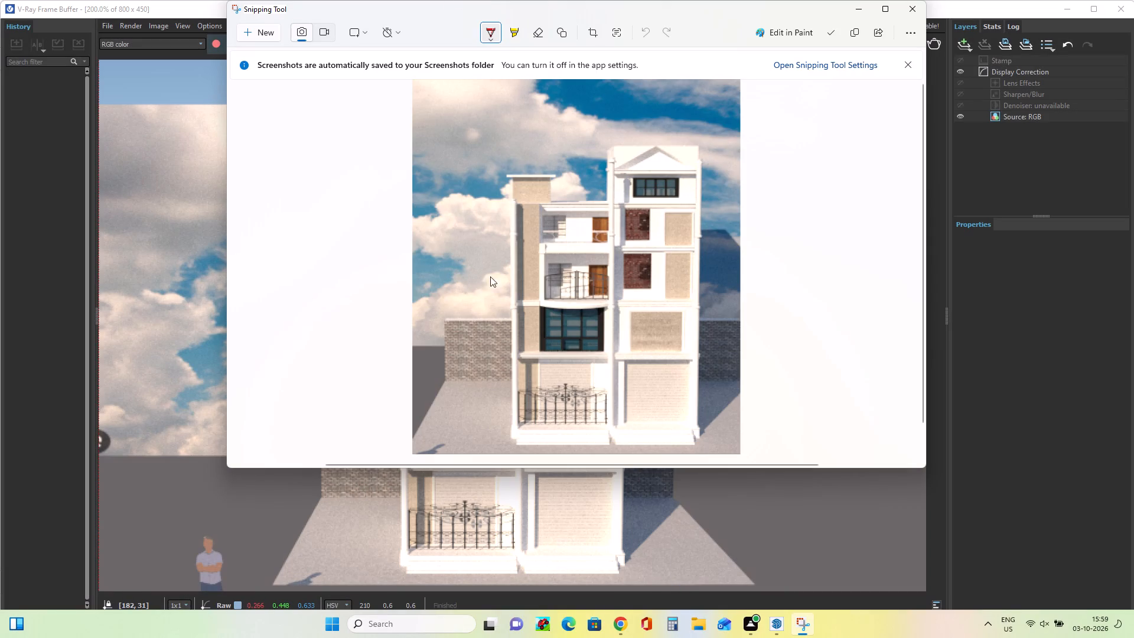
Crop a narrow strip off the captured image along its balcony-side edge, leaving the house nearly centred.
{"action": "left_click", "coordinate": [588, 32]}
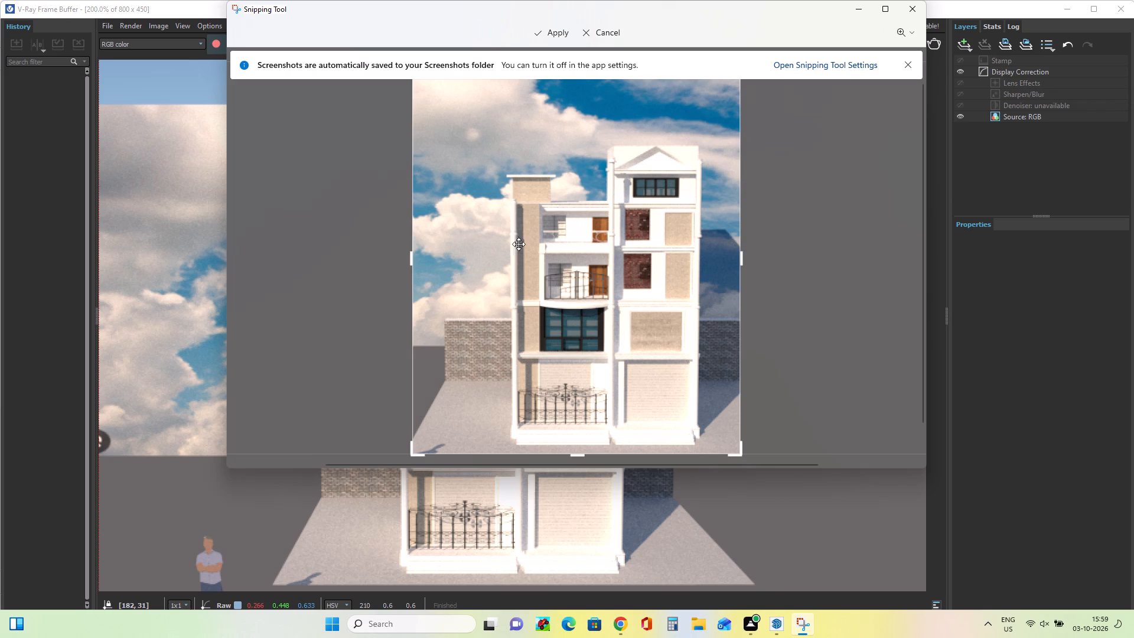
{"action": "left_click_drag", "start_coordinate": [412, 262], "coordinate": [443, 261]}
{"action": "left_click", "coordinate": [443, 261]}
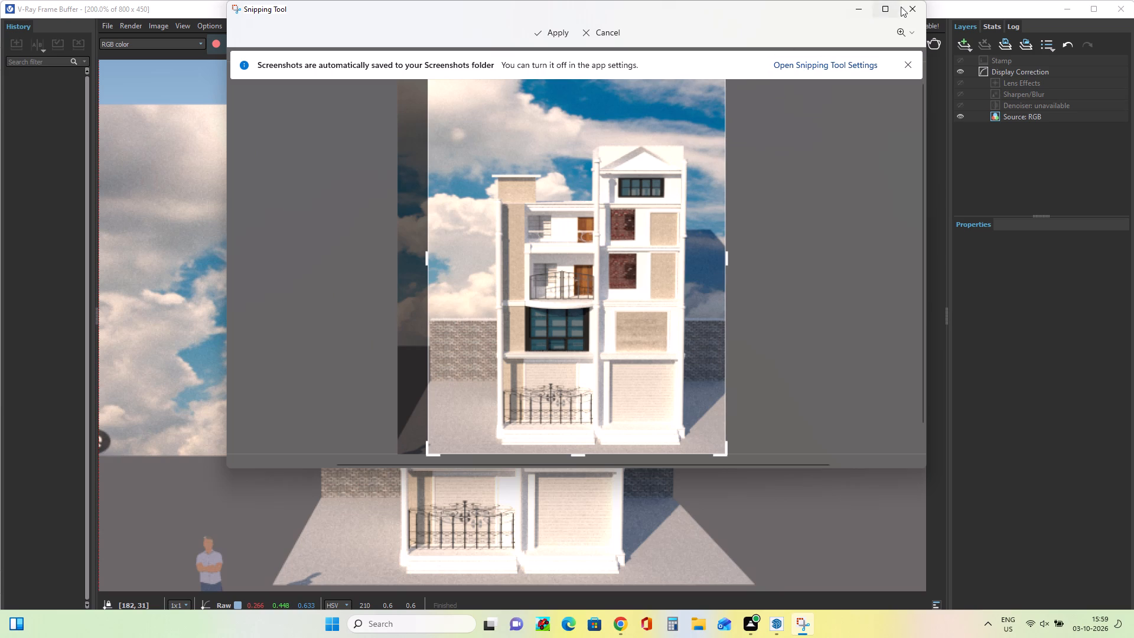
{"action": "left_click", "coordinate": [543, 35]}
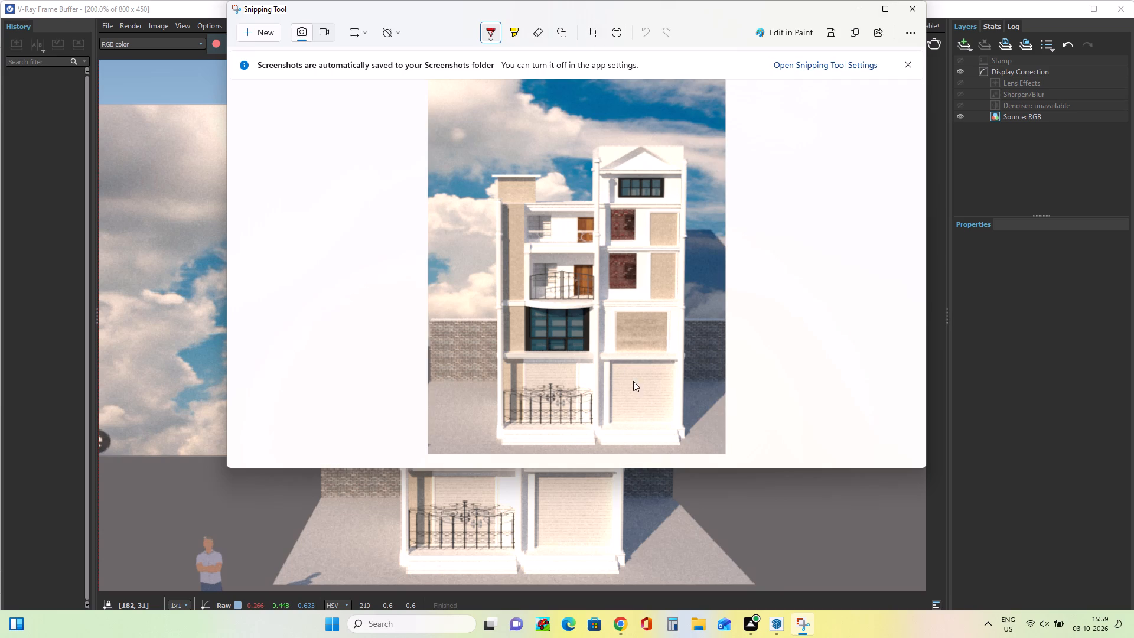
Save the cropped capture to the Desktop as PNG named "Classical Multi-Storey Commercial and Residential Building Elevation Design pdf".
{"action": "scroll", "coordinate": [654, 432], "scroll_direction": "up", "scroll_amount": 4}
{"action": "scroll", "coordinate": [654, 432], "scroll_direction": "down", "scroll_amount": 3}
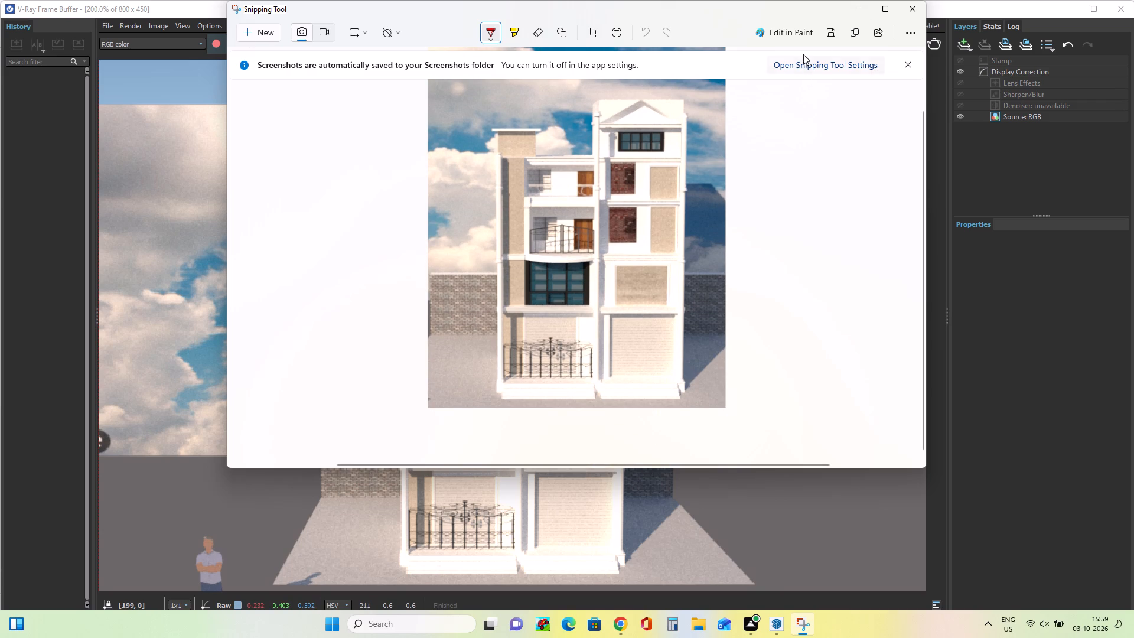
{"action": "left_click", "coordinate": [831, 35]}
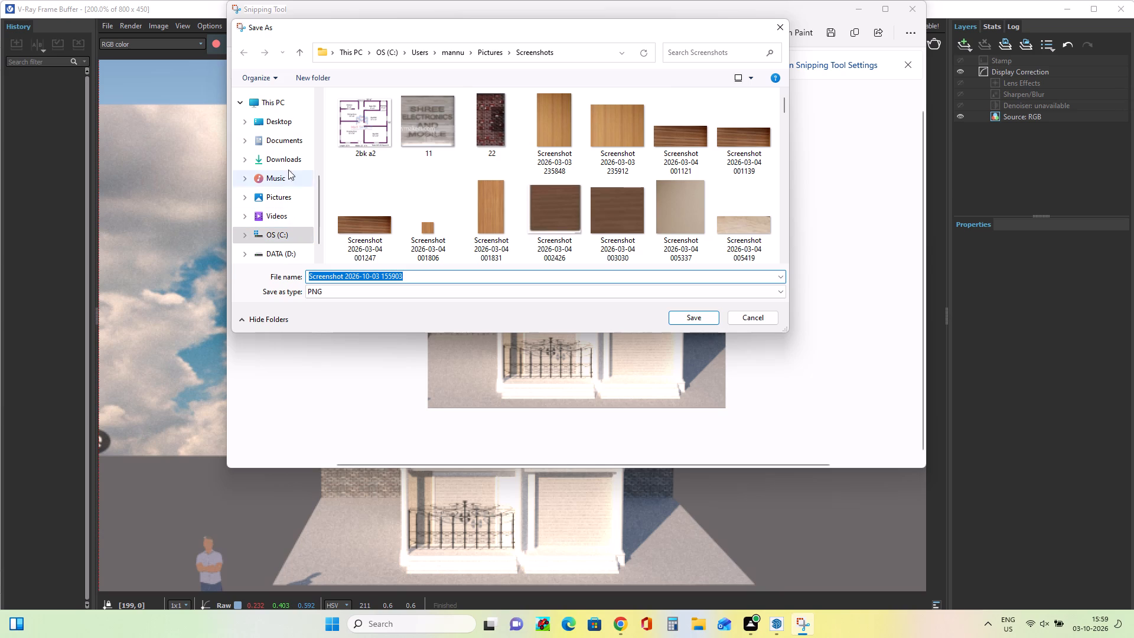
{"action": "left_click", "coordinate": [294, 119]}
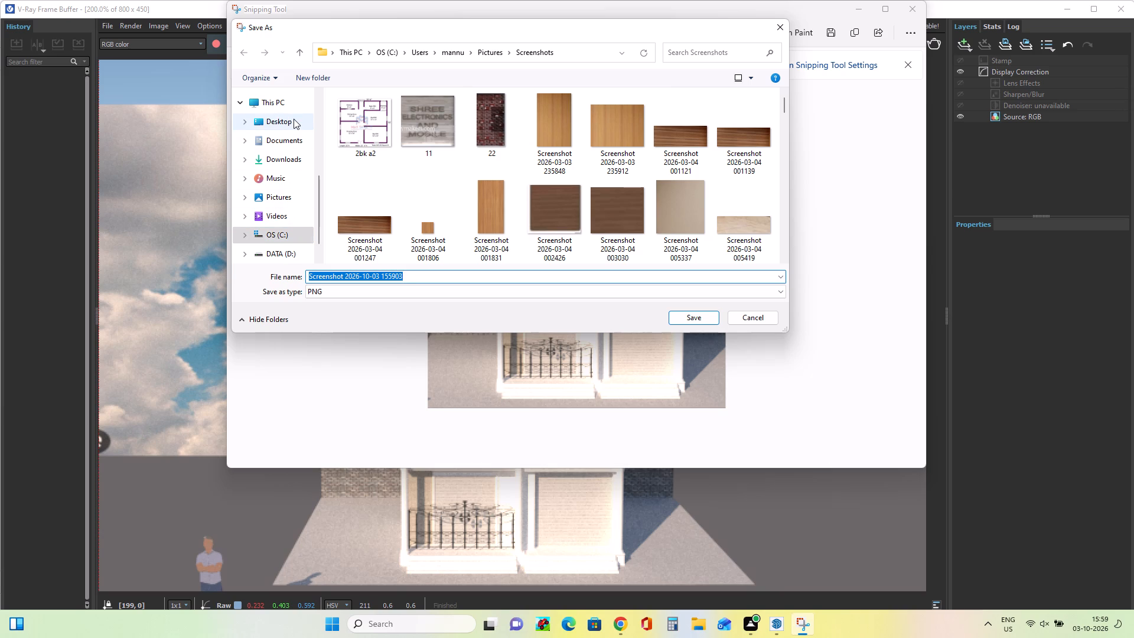
{"action": "left_click", "coordinate": [408, 275]}
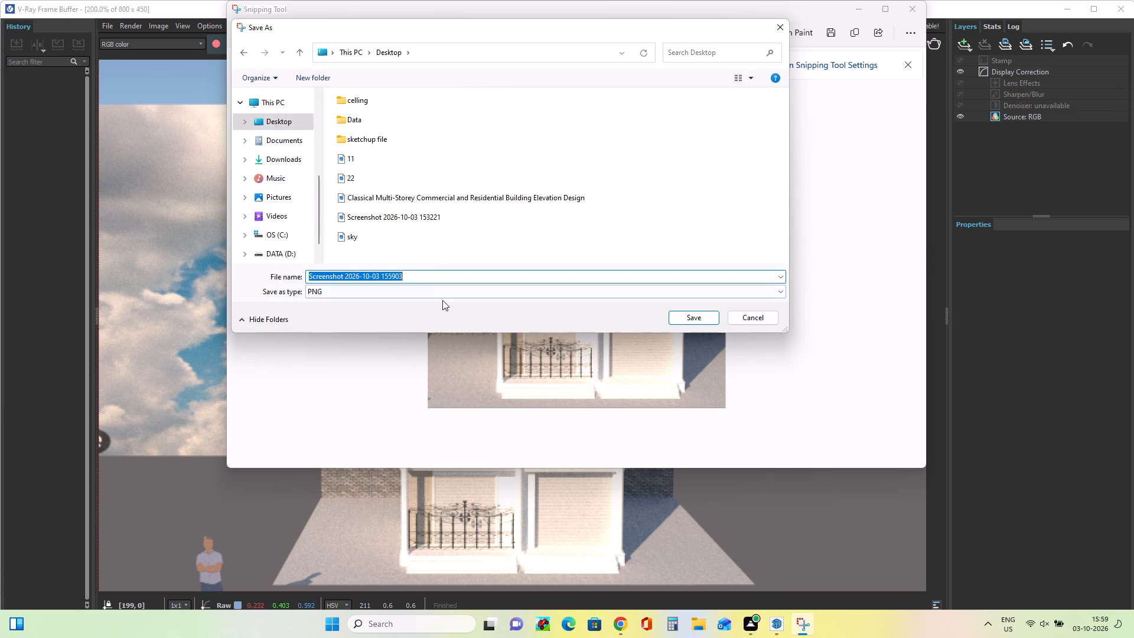
{"action": "key", "text": "Delete"}
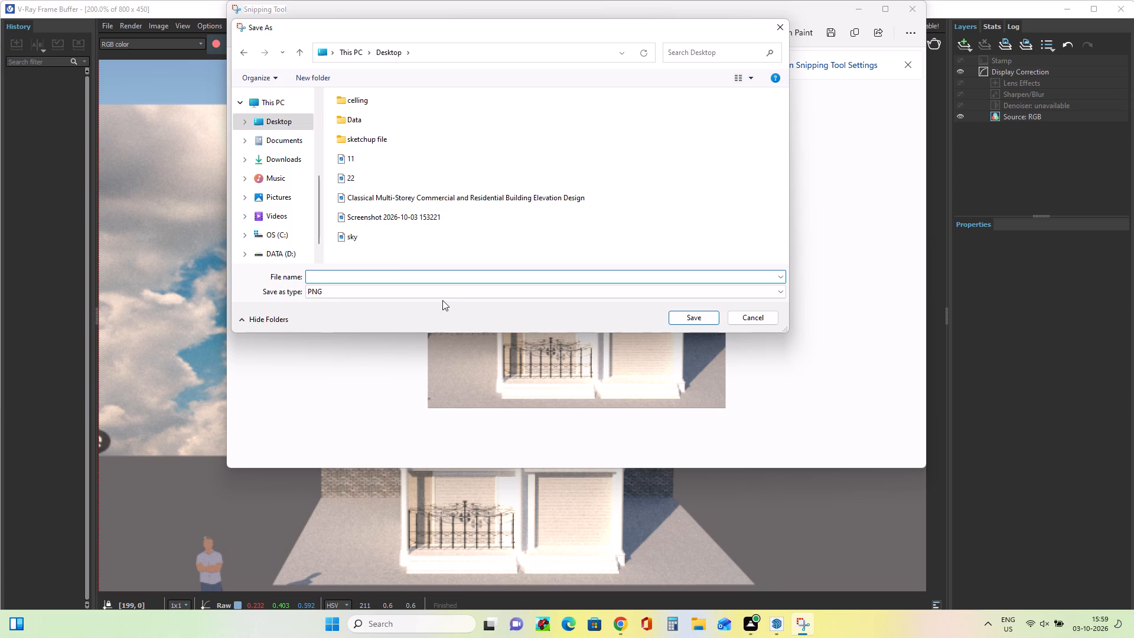
{"action": "type", "text": "cl"}
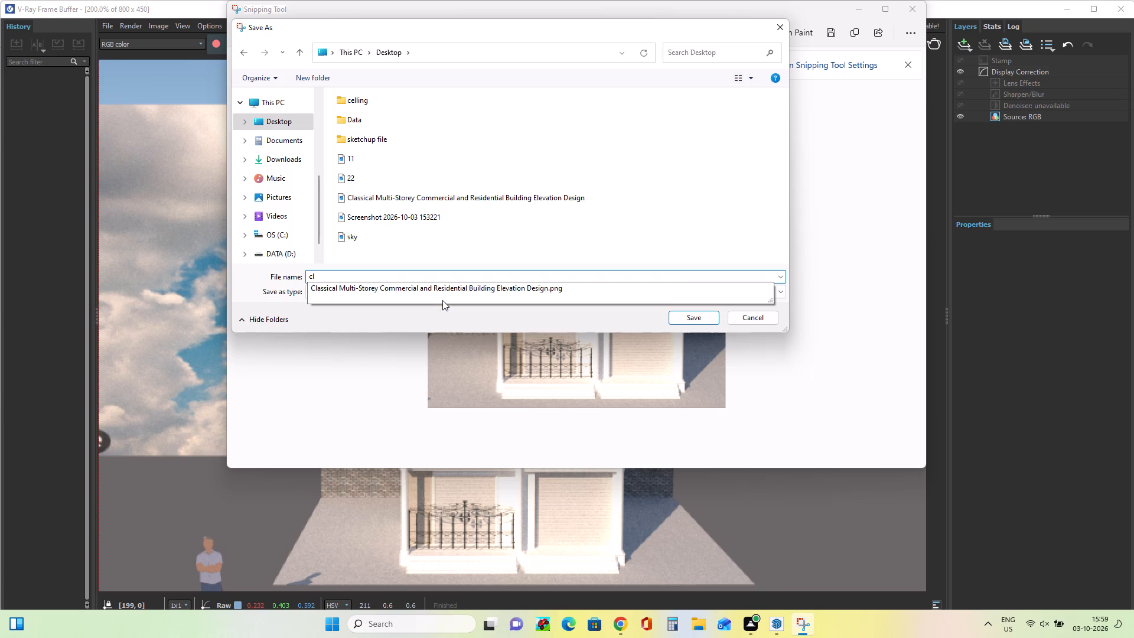
{"action": "left_click", "coordinate": [454, 284]}
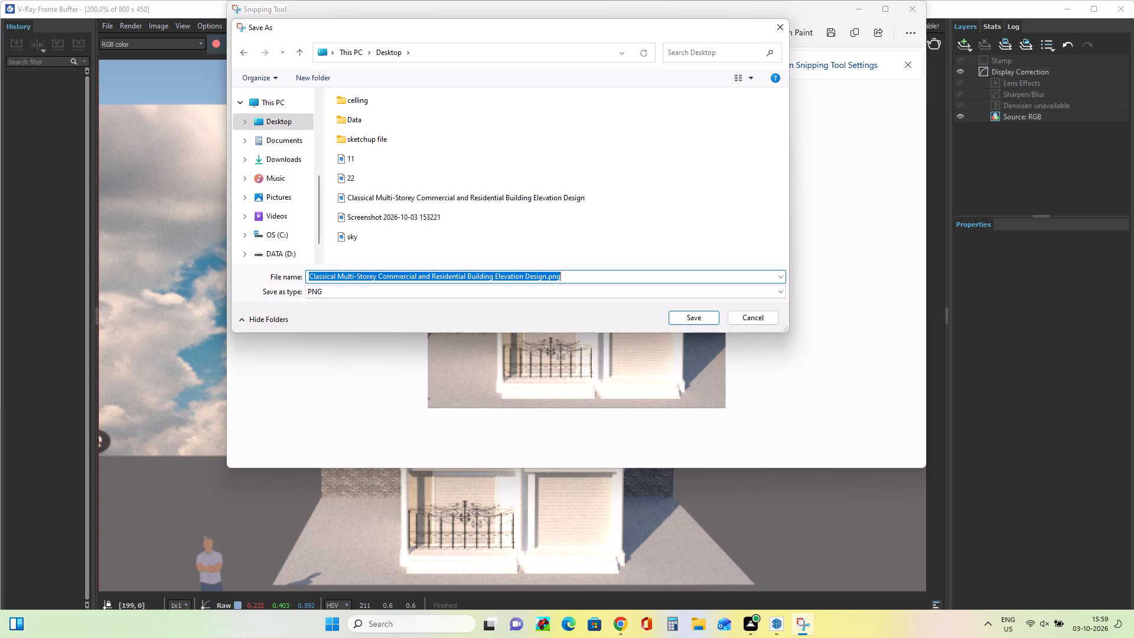
{"action": "left_click", "coordinate": [565, 276]}
{"action": "key", "text": "BackSpace"}
{"action": "key", "text": "BackSpace"}
{"action": "key", "text": "BackSpace"}
{"action": "key", "text": "BackSpace"}
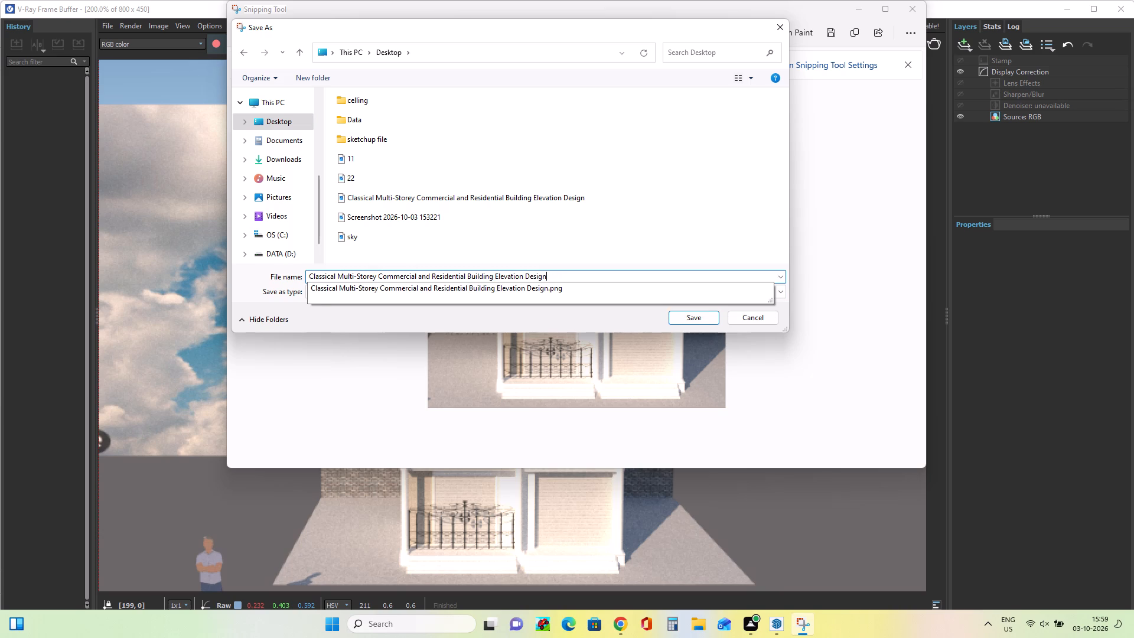
{"action": "key", "text": "space"}
{"action": "type", "text": "pdf"}
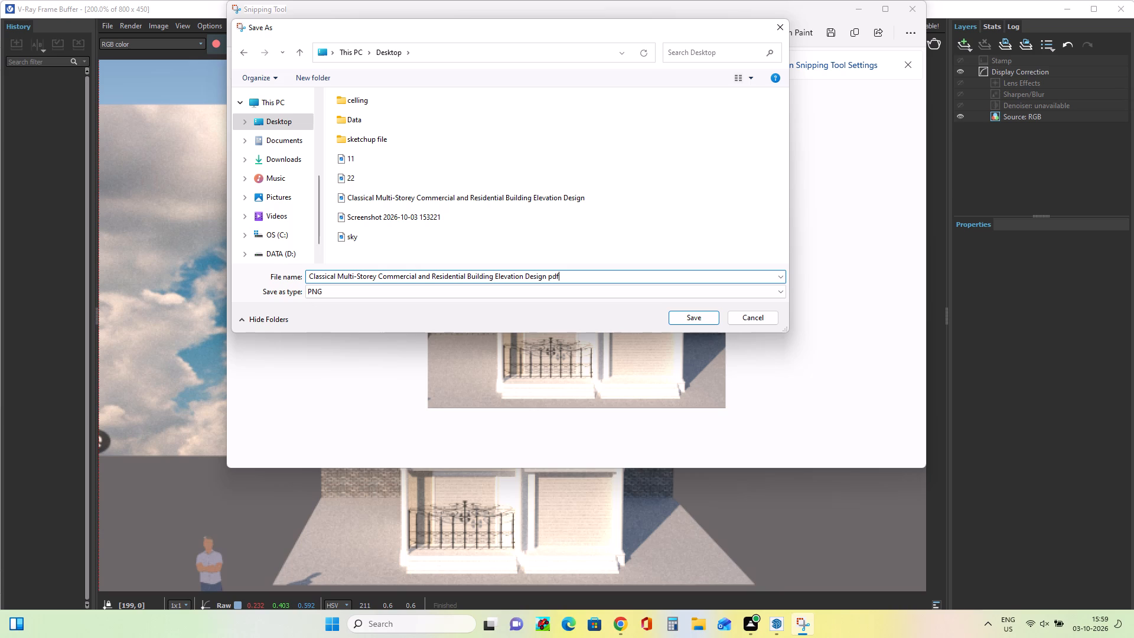
{"action": "left_click", "coordinate": [696, 318]}
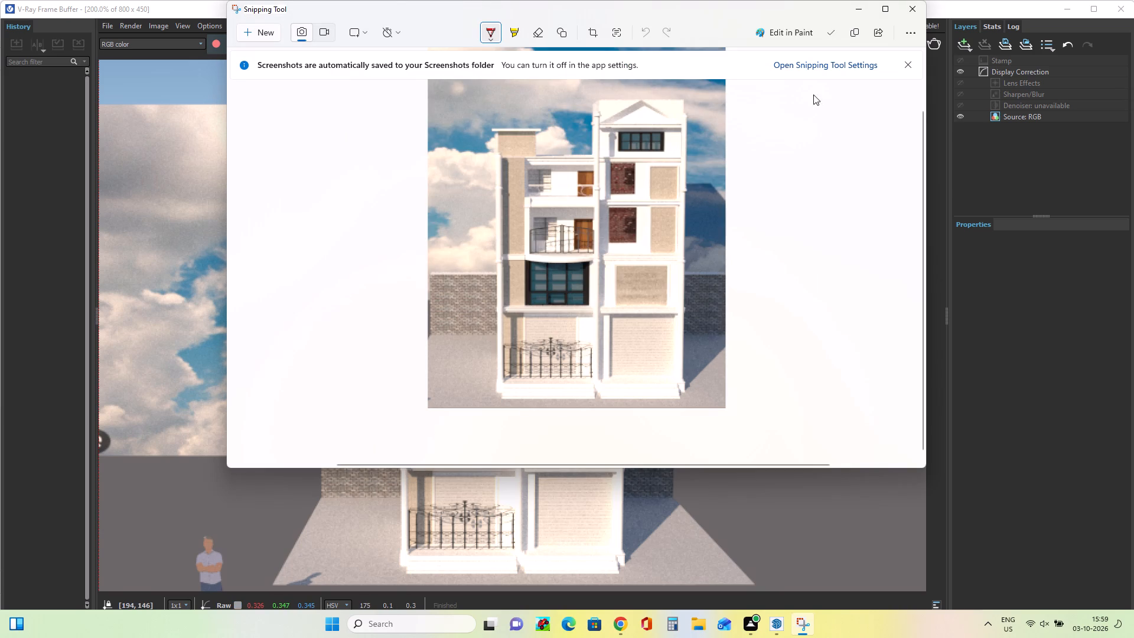
Minimise Snipping Tool and close the V-Ray Frame Buffer to return to the SketchUp model.
{"action": "left_click", "coordinate": [857, 8]}
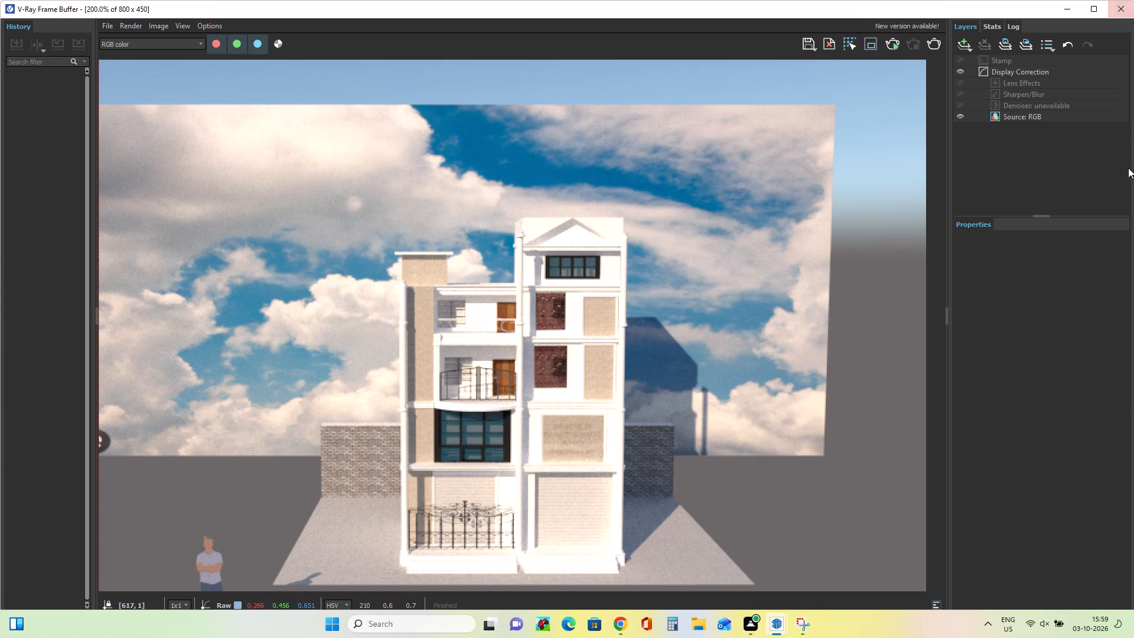
{"action": "left_click", "coordinate": [1121, 8]}
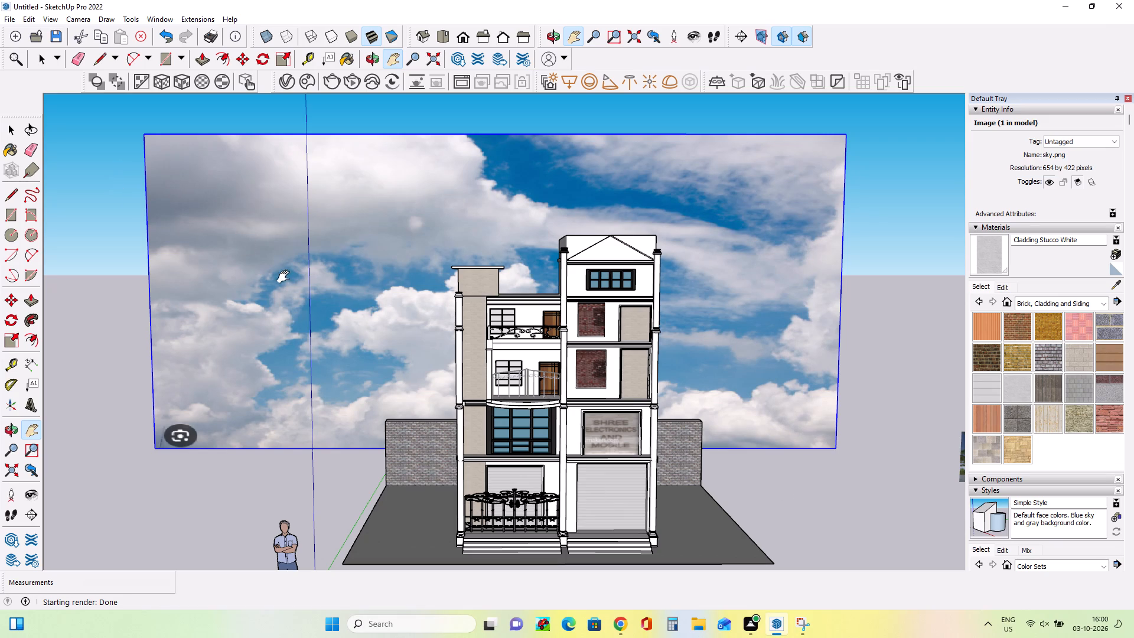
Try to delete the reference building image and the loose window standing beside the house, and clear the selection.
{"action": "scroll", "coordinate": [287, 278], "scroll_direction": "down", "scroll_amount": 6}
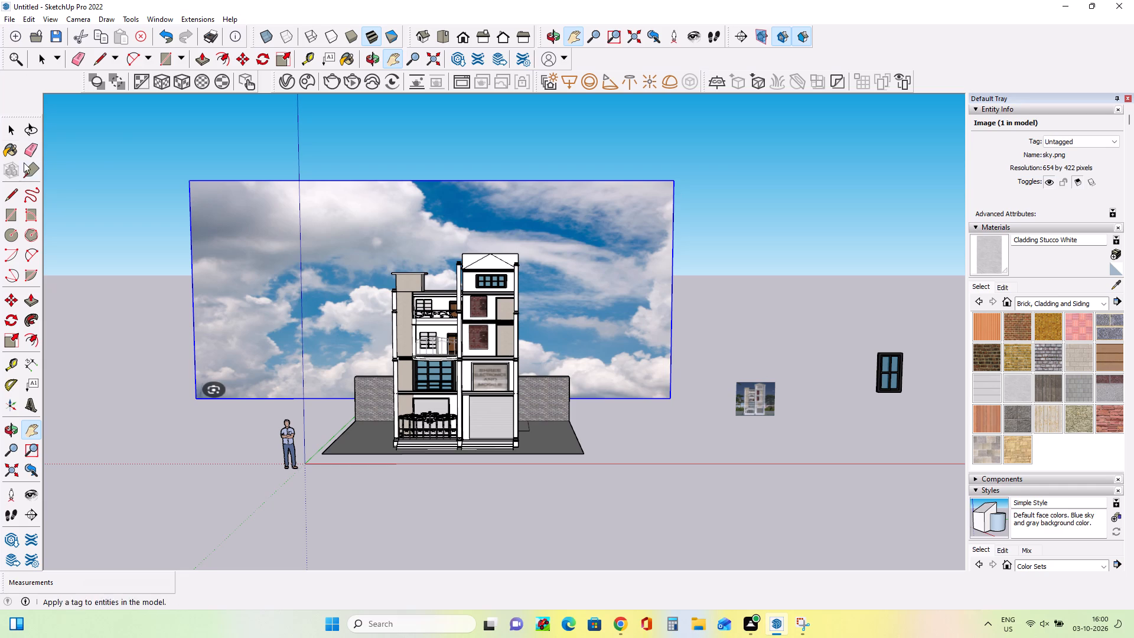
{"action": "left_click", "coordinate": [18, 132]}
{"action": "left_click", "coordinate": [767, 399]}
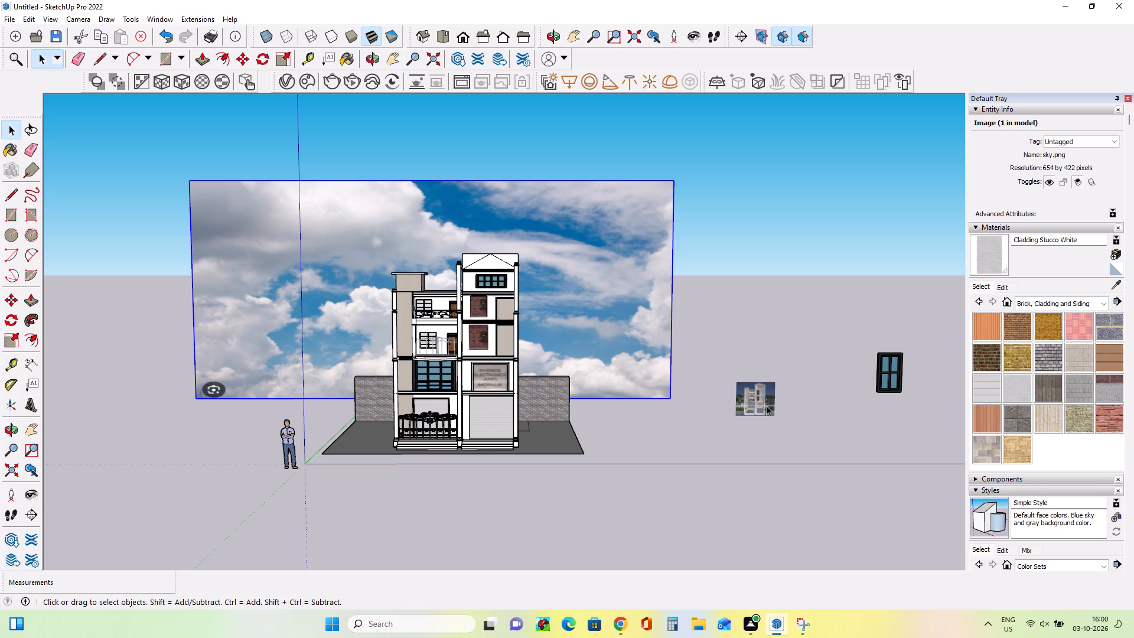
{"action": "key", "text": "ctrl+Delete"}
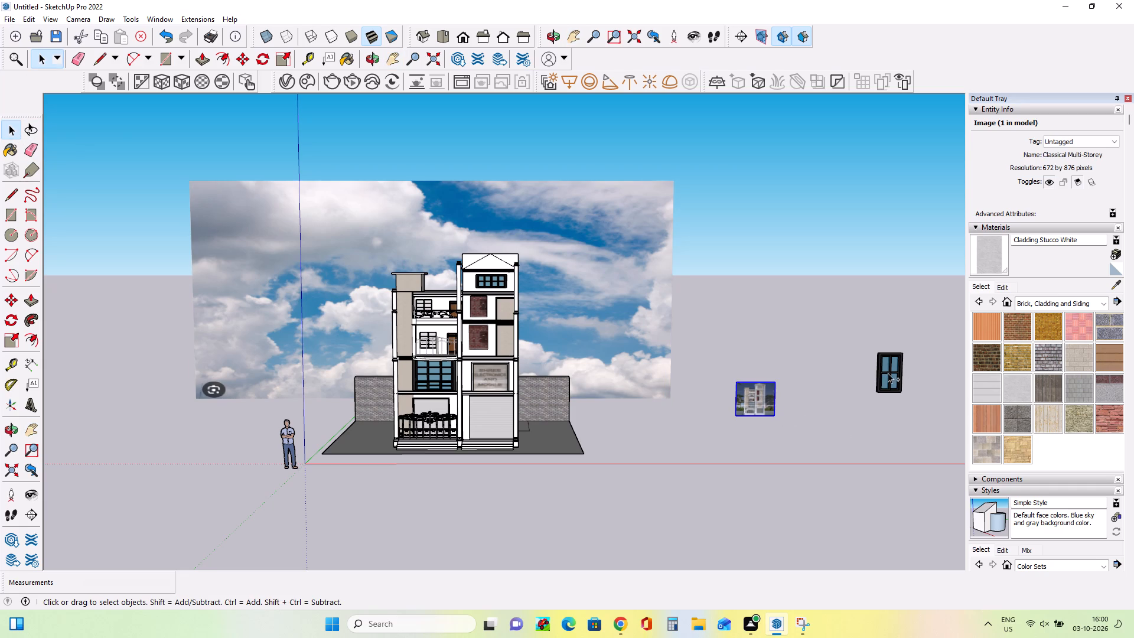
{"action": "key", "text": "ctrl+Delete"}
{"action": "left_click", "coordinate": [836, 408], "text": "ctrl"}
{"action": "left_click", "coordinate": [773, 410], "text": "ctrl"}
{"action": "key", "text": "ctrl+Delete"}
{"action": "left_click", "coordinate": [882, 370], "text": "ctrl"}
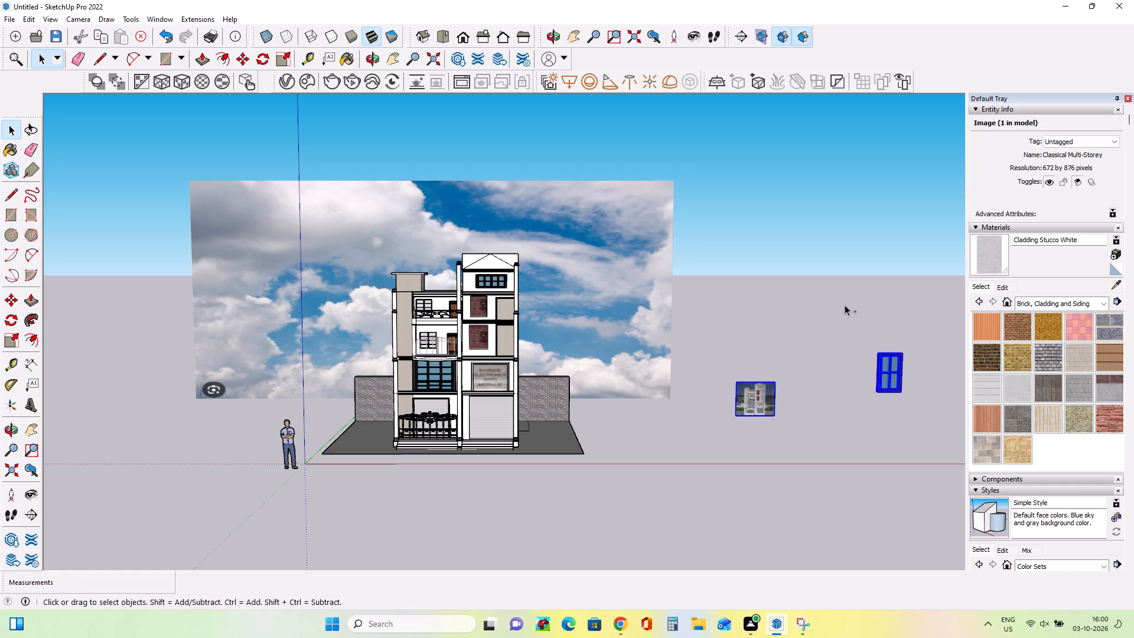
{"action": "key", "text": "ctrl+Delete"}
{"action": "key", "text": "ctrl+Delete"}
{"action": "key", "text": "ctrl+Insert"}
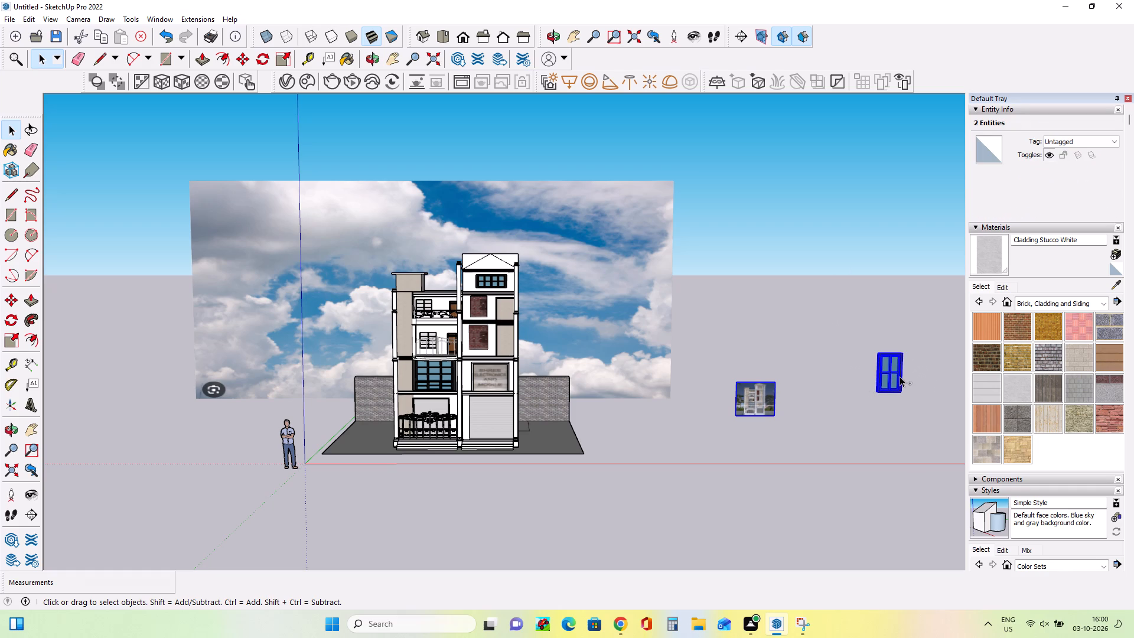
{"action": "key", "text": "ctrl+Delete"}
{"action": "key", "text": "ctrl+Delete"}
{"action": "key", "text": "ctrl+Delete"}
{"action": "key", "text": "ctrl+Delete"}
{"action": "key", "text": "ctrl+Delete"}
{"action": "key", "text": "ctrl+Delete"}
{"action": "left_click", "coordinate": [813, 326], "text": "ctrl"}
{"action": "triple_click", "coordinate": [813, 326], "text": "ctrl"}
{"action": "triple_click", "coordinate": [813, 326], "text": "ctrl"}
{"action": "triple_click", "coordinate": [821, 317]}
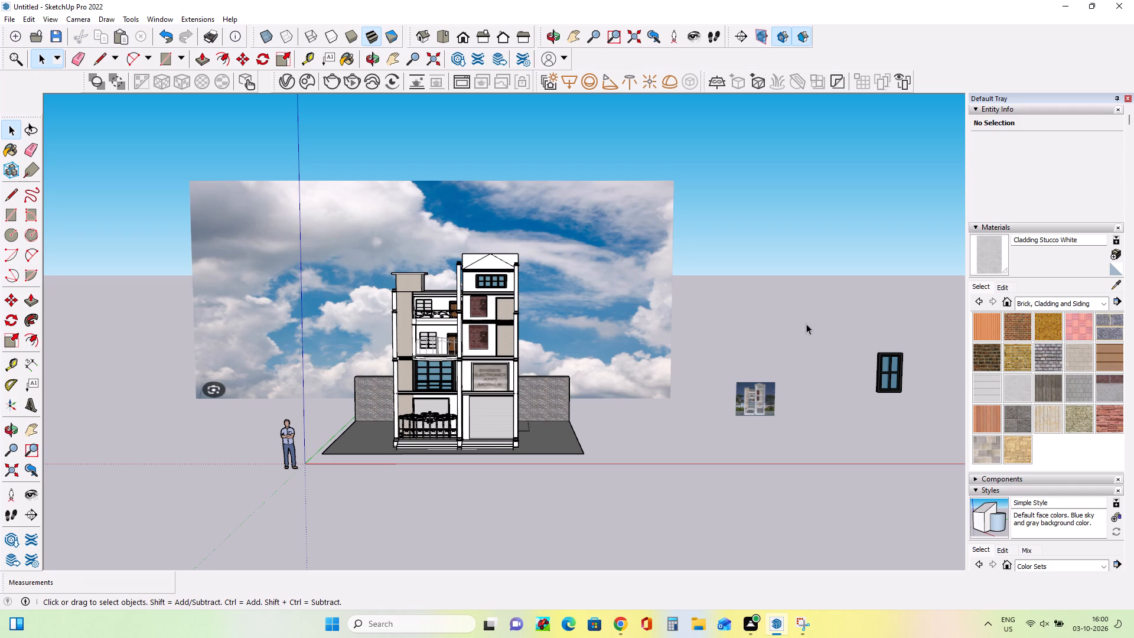
Delete the small reference building image and the loose dark-framed window standing apart from the house.
{"action": "left_click", "coordinate": [743, 399]}
{"action": "key", "text": "Delete"}
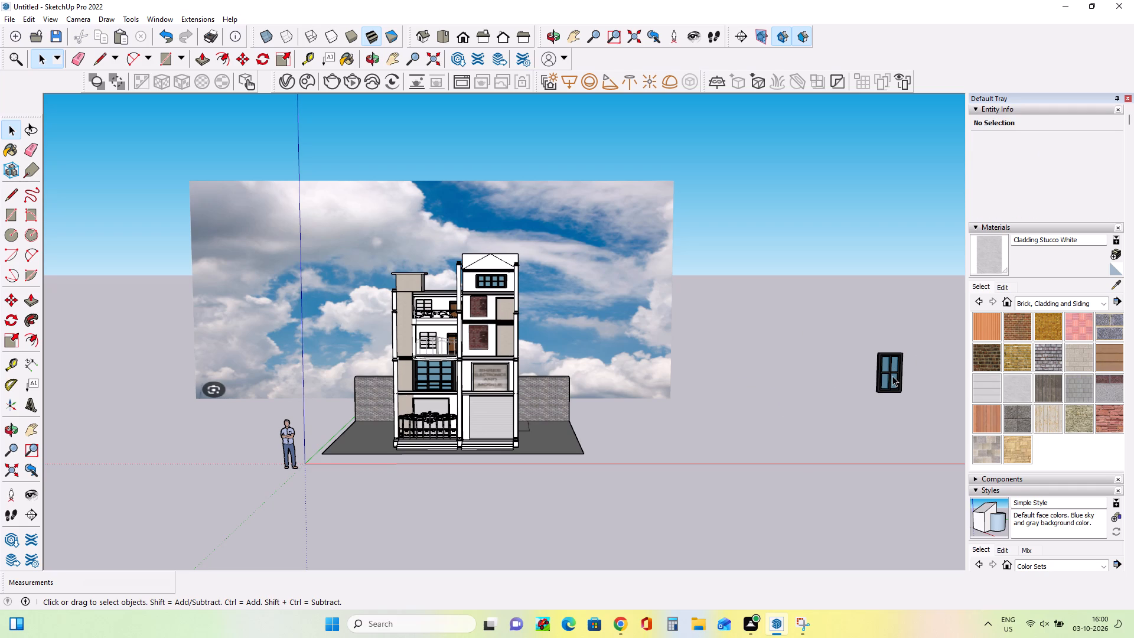
{"action": "left_click", "coordinate": [892, 376]}
{"action": "key", "text": "Delete"}
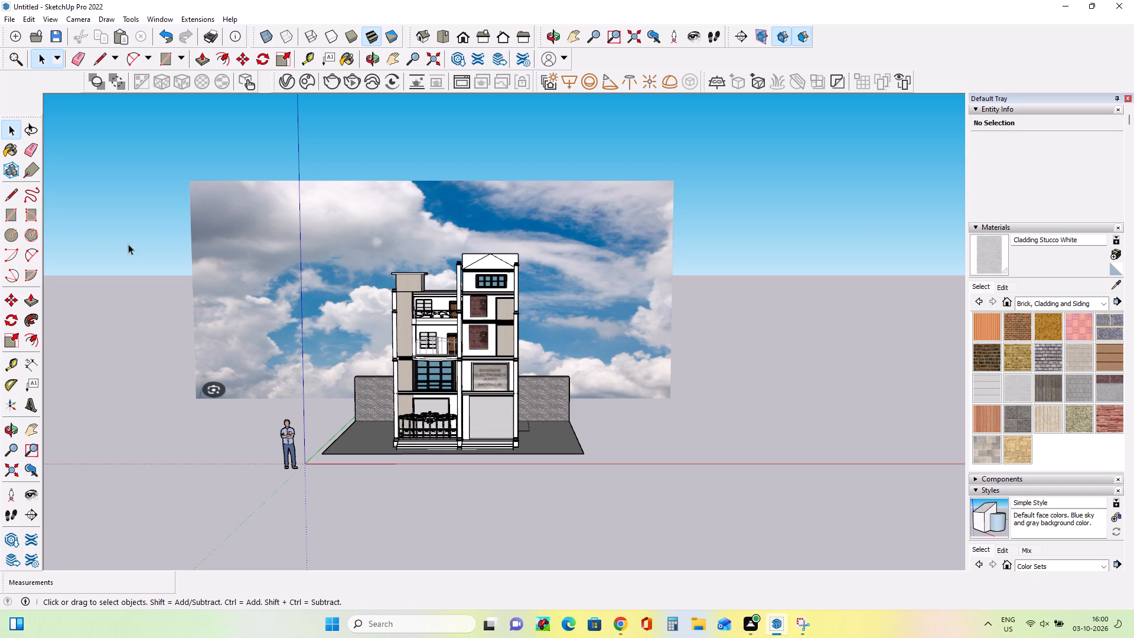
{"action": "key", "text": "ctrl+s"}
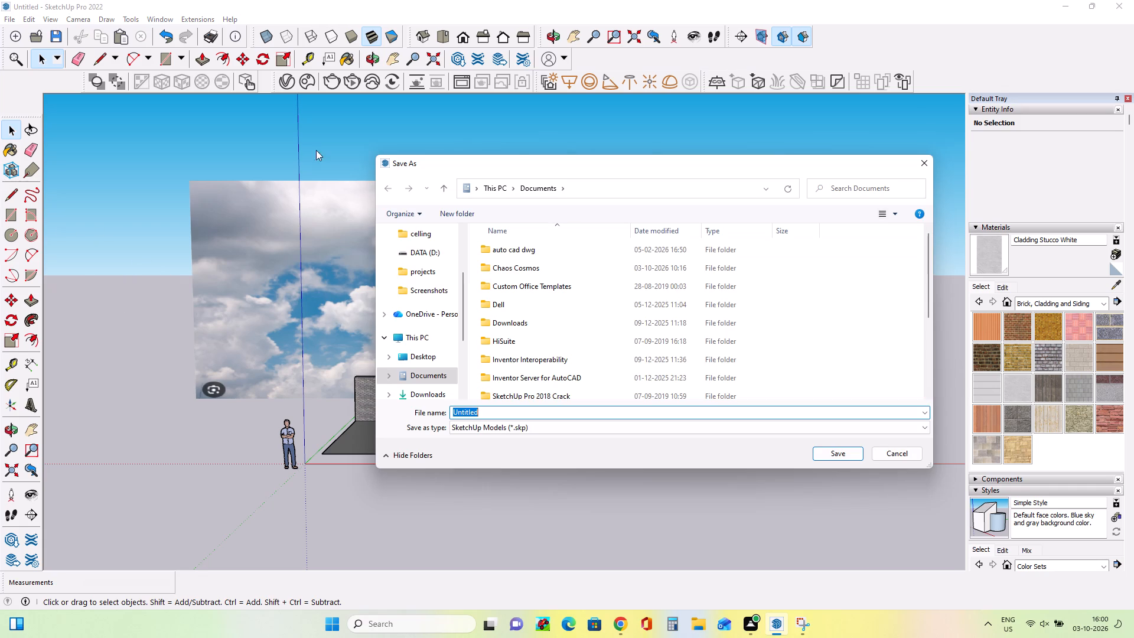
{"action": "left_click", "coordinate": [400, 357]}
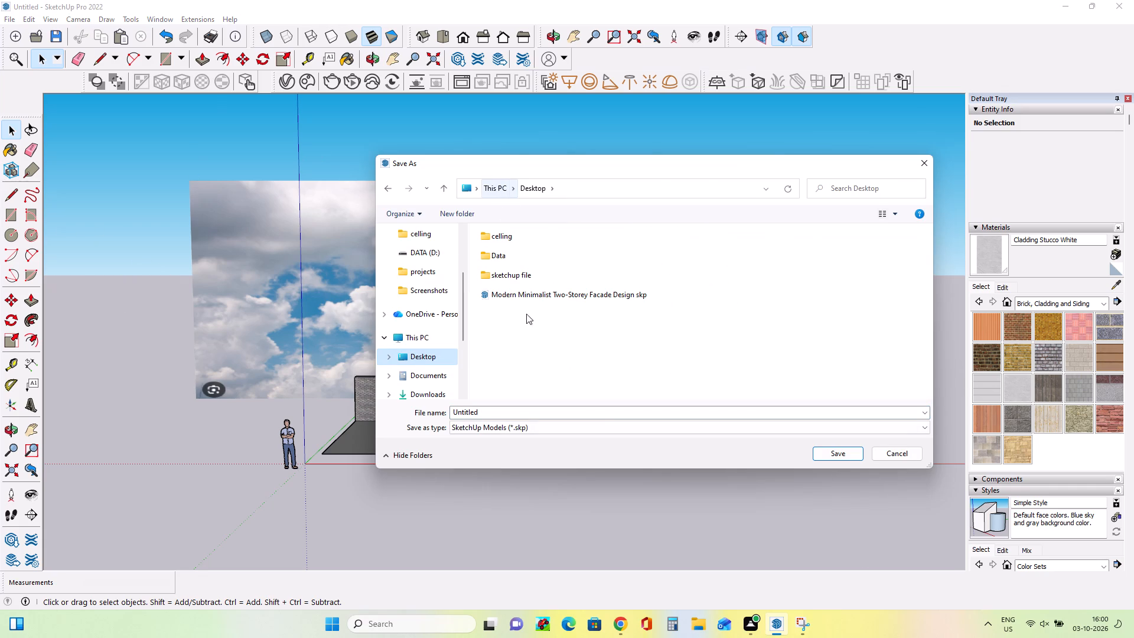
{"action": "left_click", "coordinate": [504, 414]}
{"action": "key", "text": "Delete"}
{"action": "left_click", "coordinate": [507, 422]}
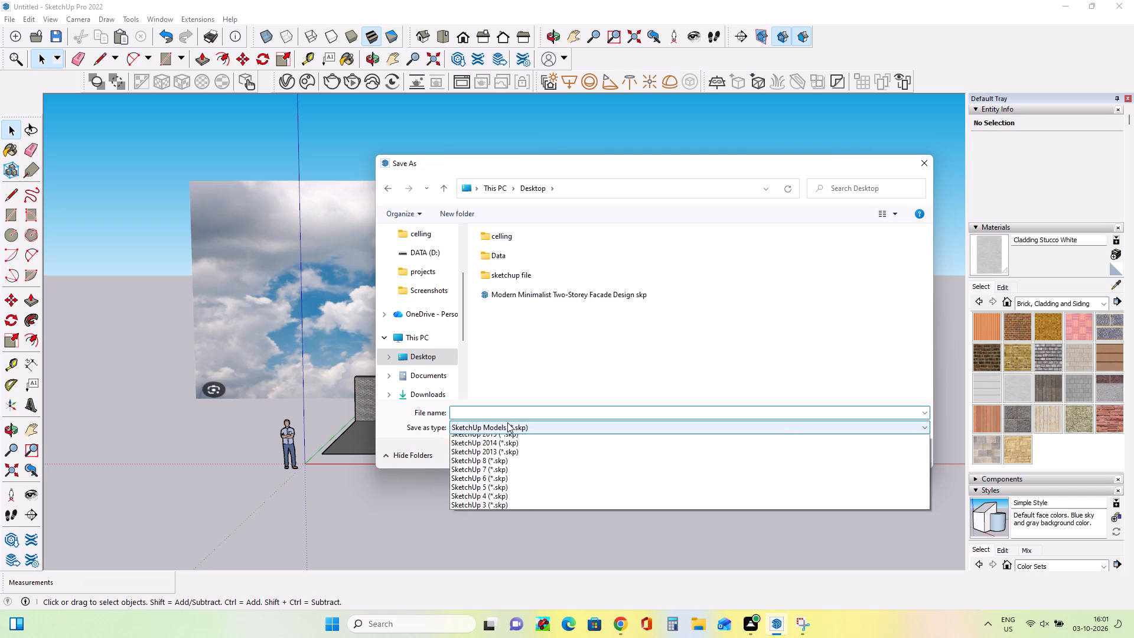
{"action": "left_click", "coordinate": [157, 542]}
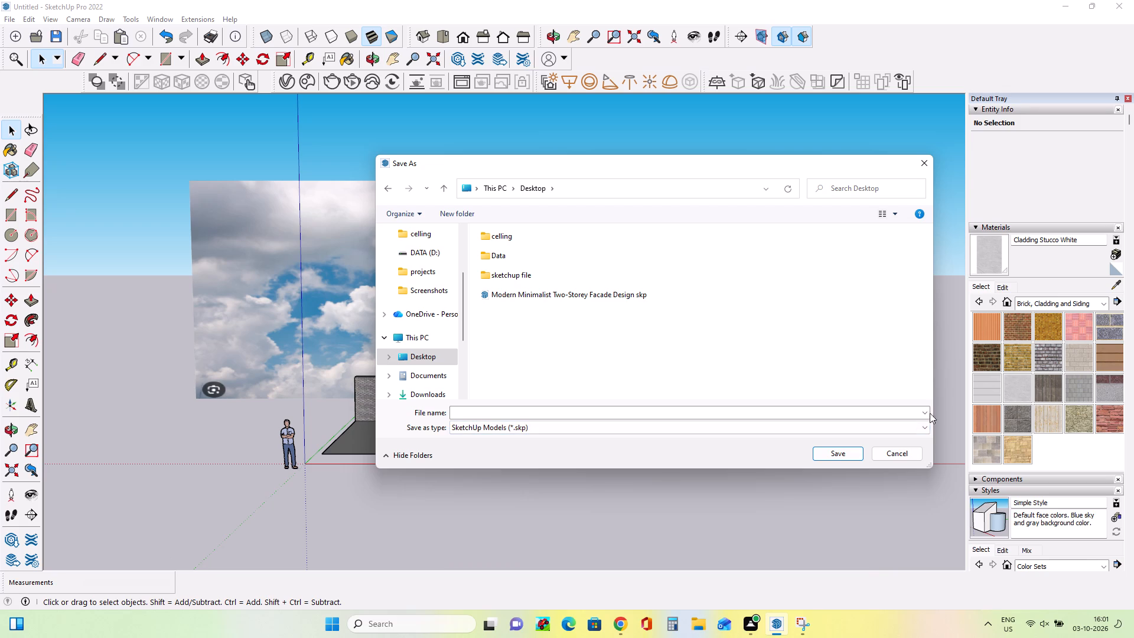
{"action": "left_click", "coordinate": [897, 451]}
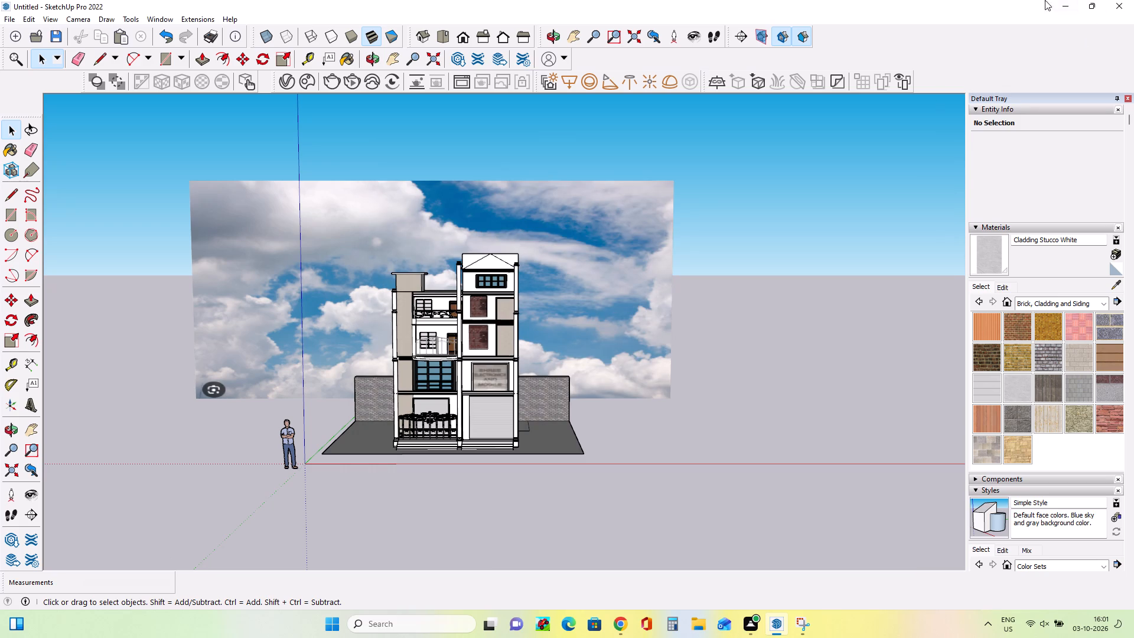
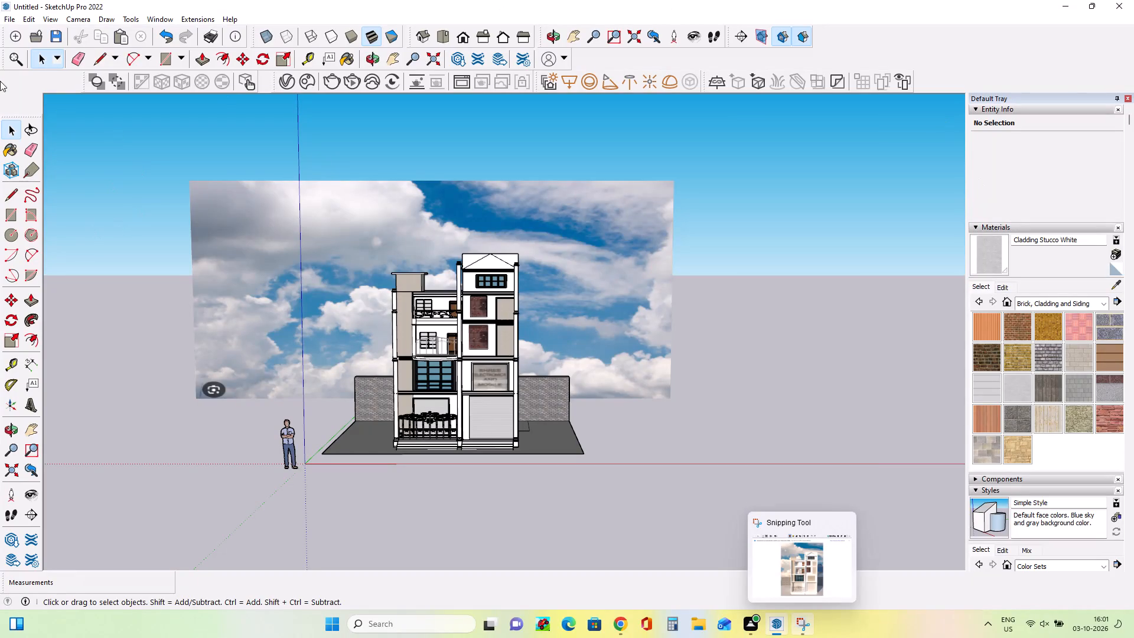
Save the model to the Desktop as a SketchUp file named "Classical Multi-Storey Commercial and Residential Building Elevation Design skp".
{"action": "left_click", "coordinate": [9, 17]}
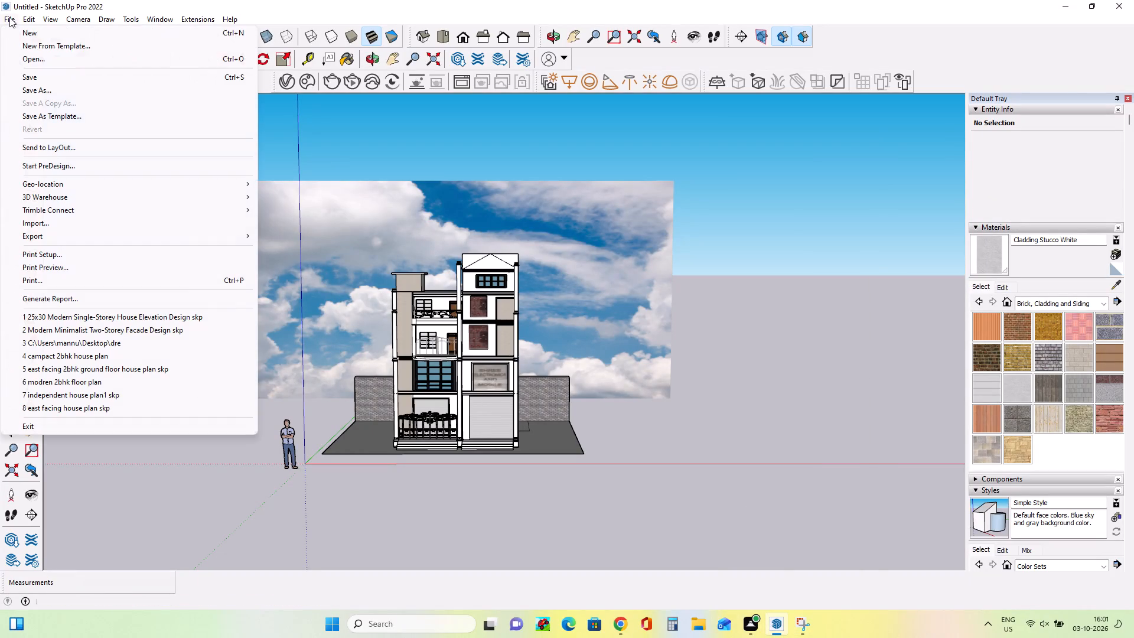
{"action": "left_click", "coordinate": [41, 73]}
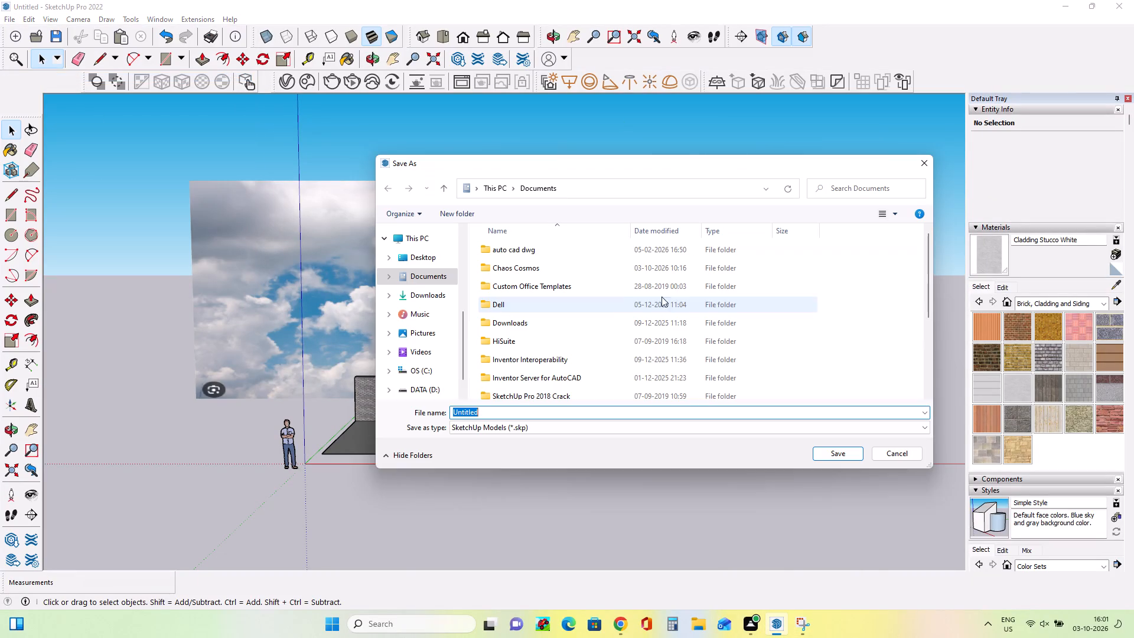
{"action": "left_click", "coordinate": [419, 263]}
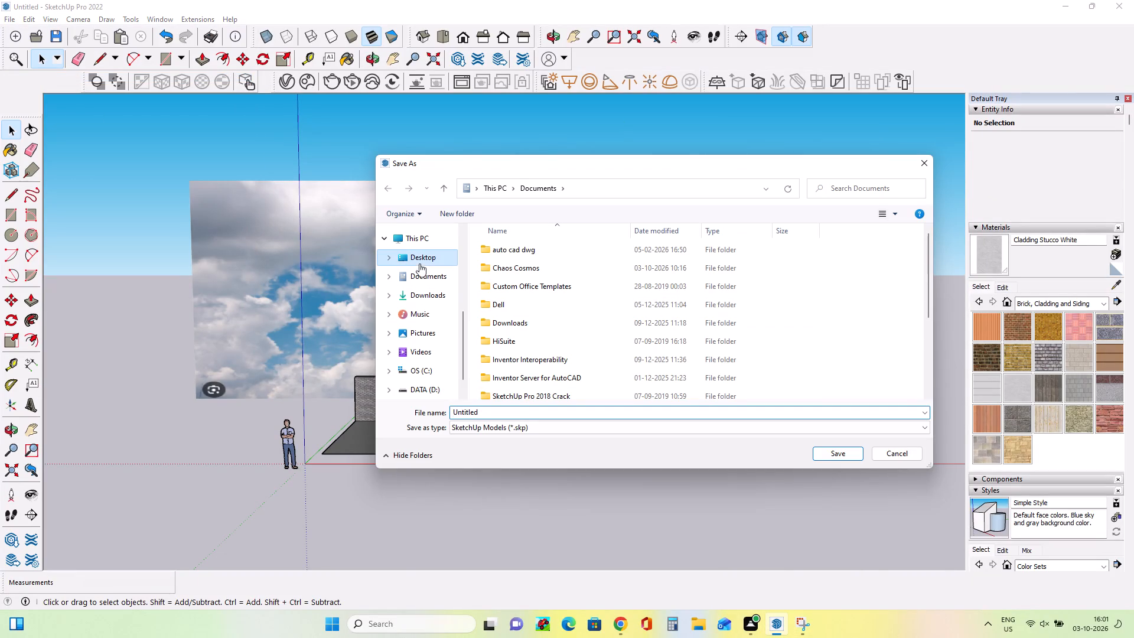
{"action": "left_click", "coordinate": [509, 412]}
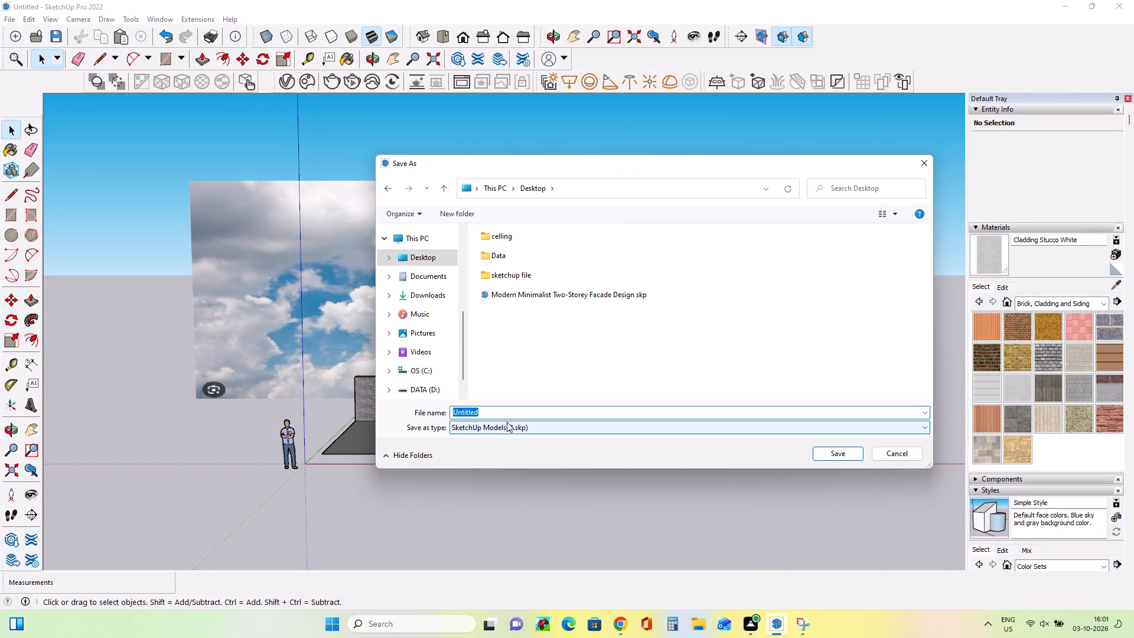
{"action": "key", "text": "Delete"}
{"action": "type", "text": "cl"}
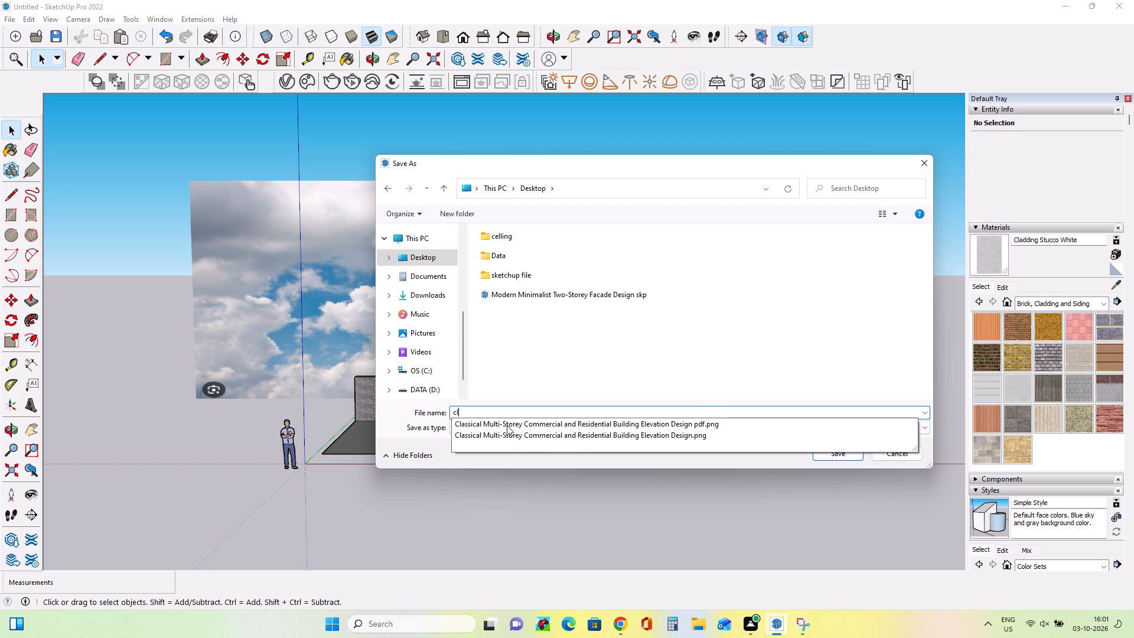
{"action": "left_click", "coordinate": [507, 425]}
{"action": "left_click", "coordinate": [733, 414]}
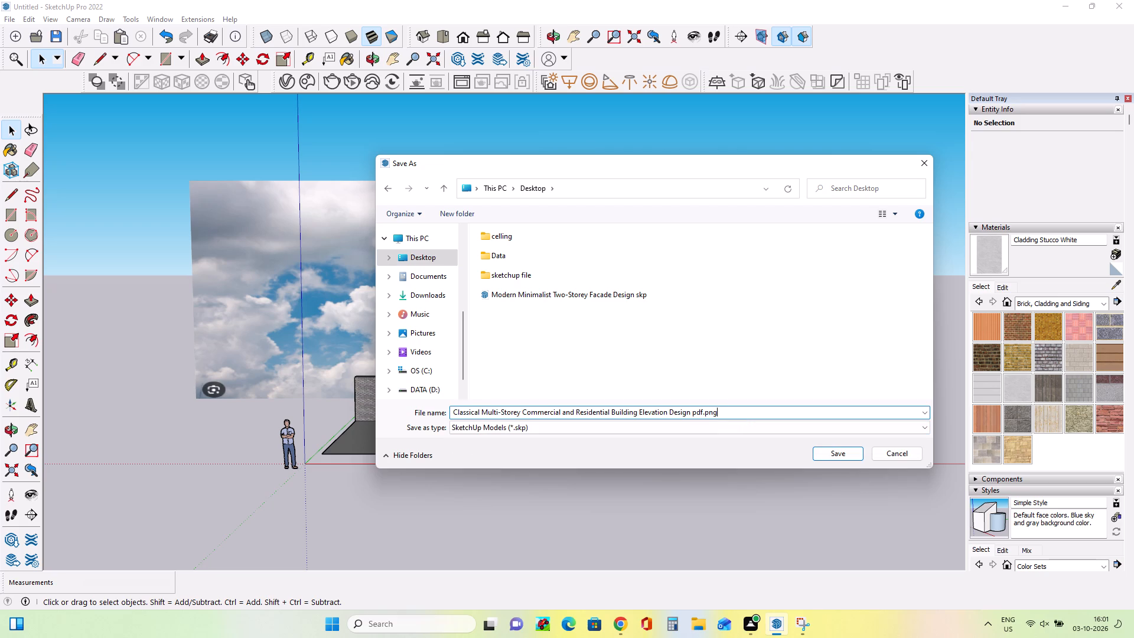
{"action": "key", "text": "BackSpace"}
{"action": "key", "text": "BackSpace"}
{"action": "key", "text": "BackSpace"}
{"action": "key", "text": "BackSpace"}
{"action": "key", "text": "BackSpace"}
{"action": "key", "text": "BackSpace"}
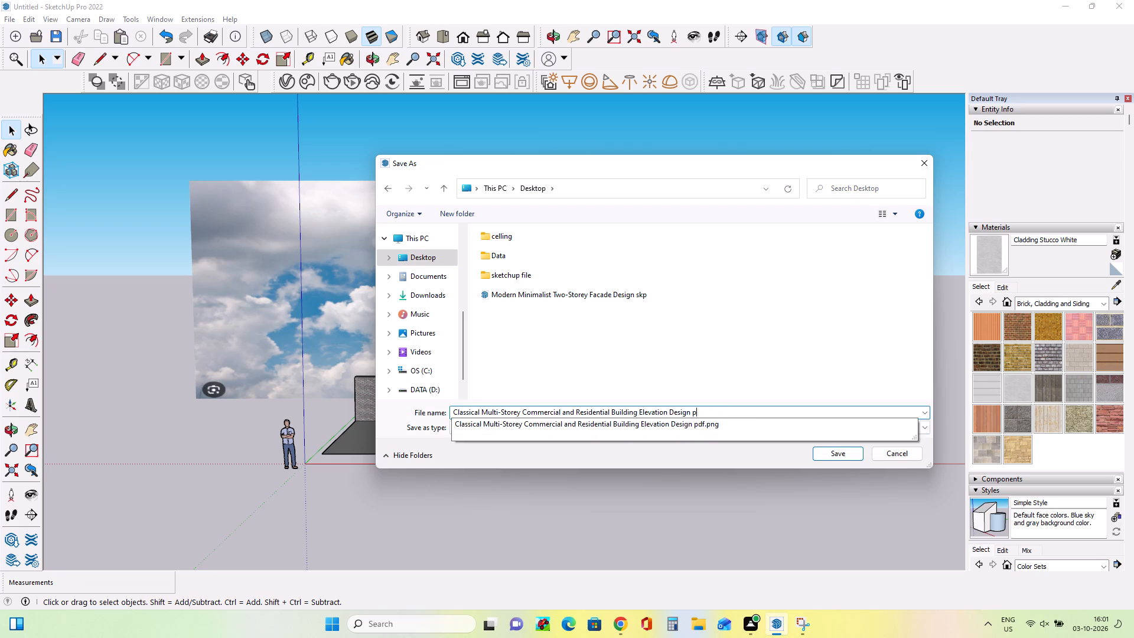
{"action": "key", "text": "BackSpace"}
{"action": "key", "text": "s"}
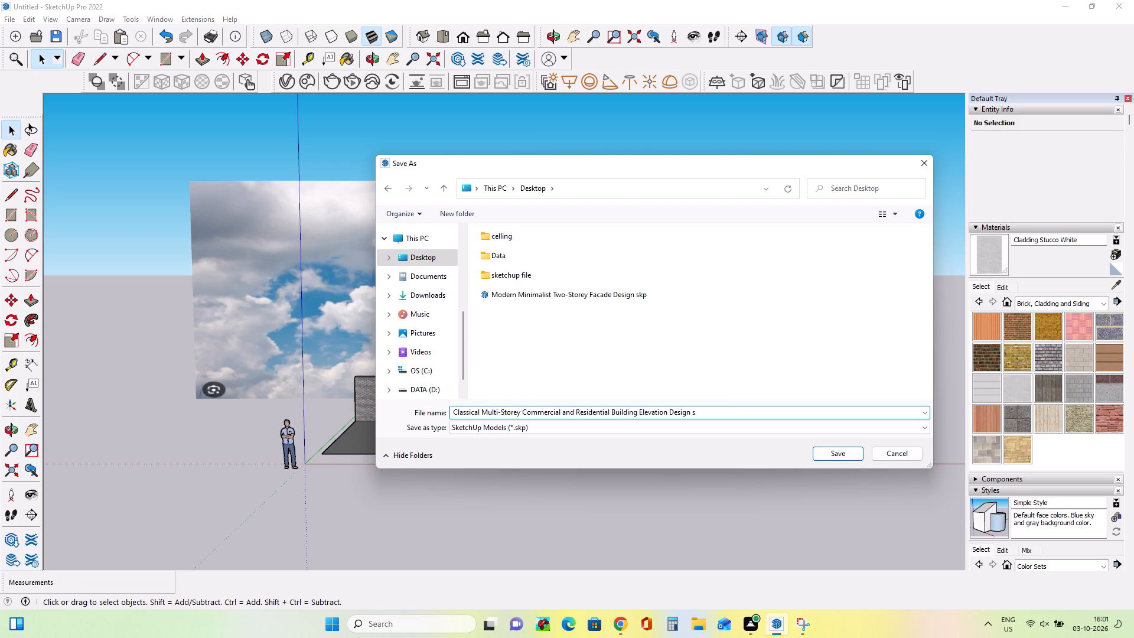
{"action": "key", "text": "k"}
{"action": "key", "text": "f"}
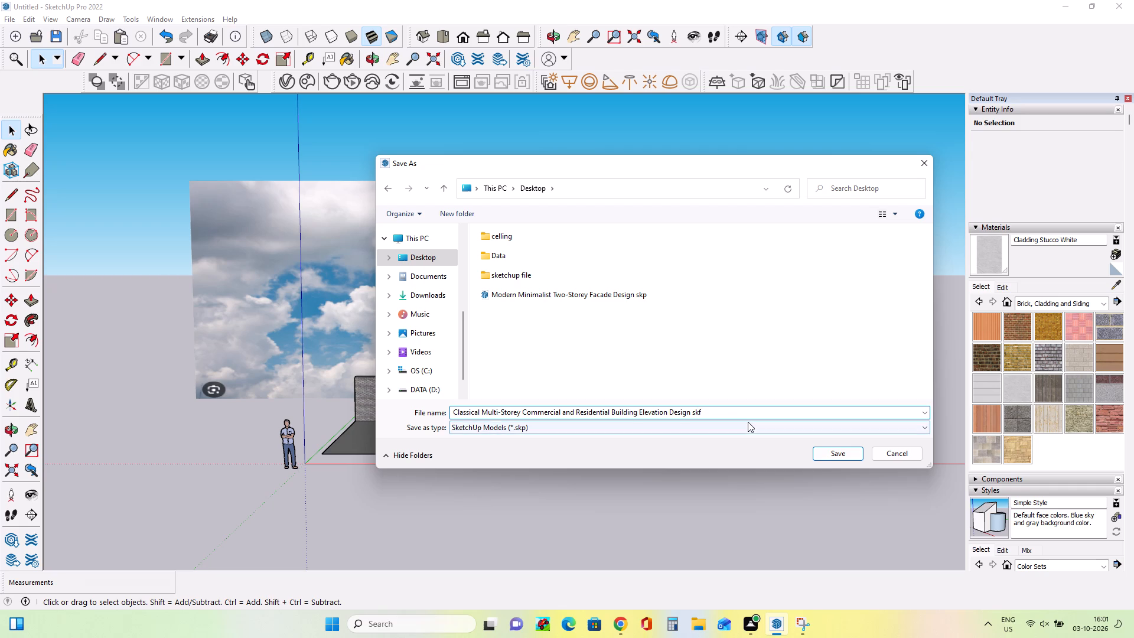
{"action": "key", "text": "BackSpace"}
{"action": "key", "text": "p"}
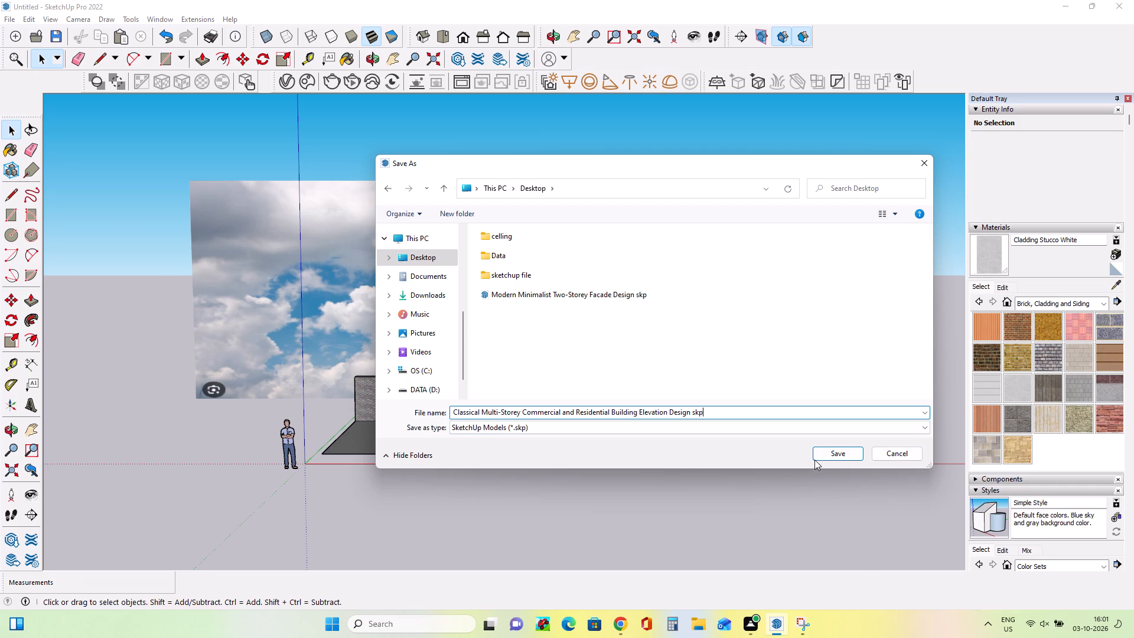
{"action": "left_click", "coordinate": [839, 458]}
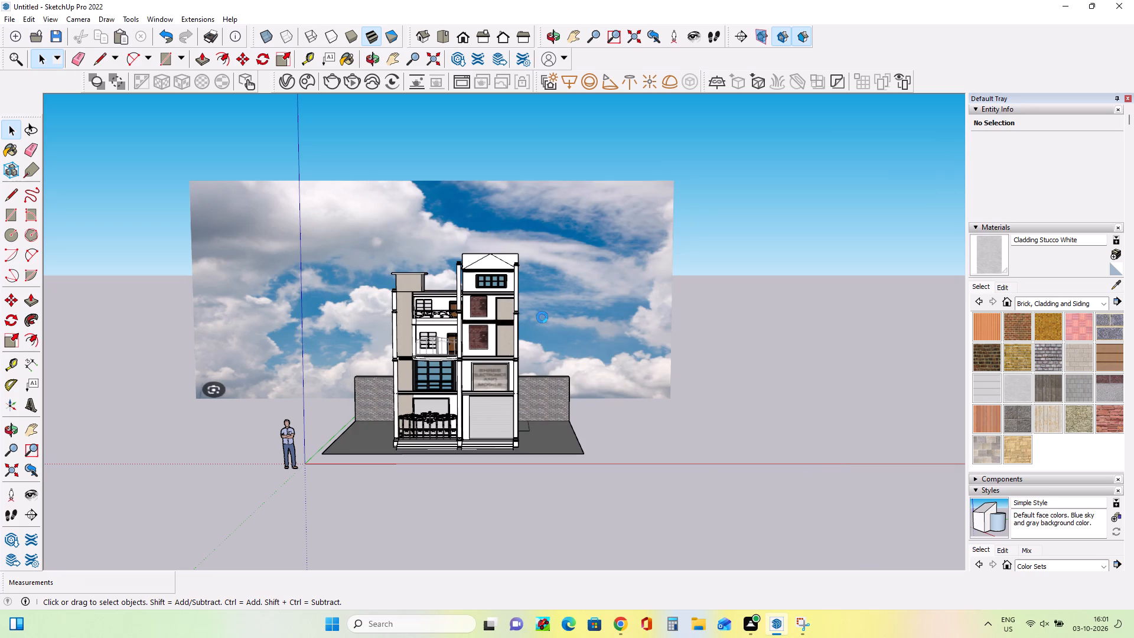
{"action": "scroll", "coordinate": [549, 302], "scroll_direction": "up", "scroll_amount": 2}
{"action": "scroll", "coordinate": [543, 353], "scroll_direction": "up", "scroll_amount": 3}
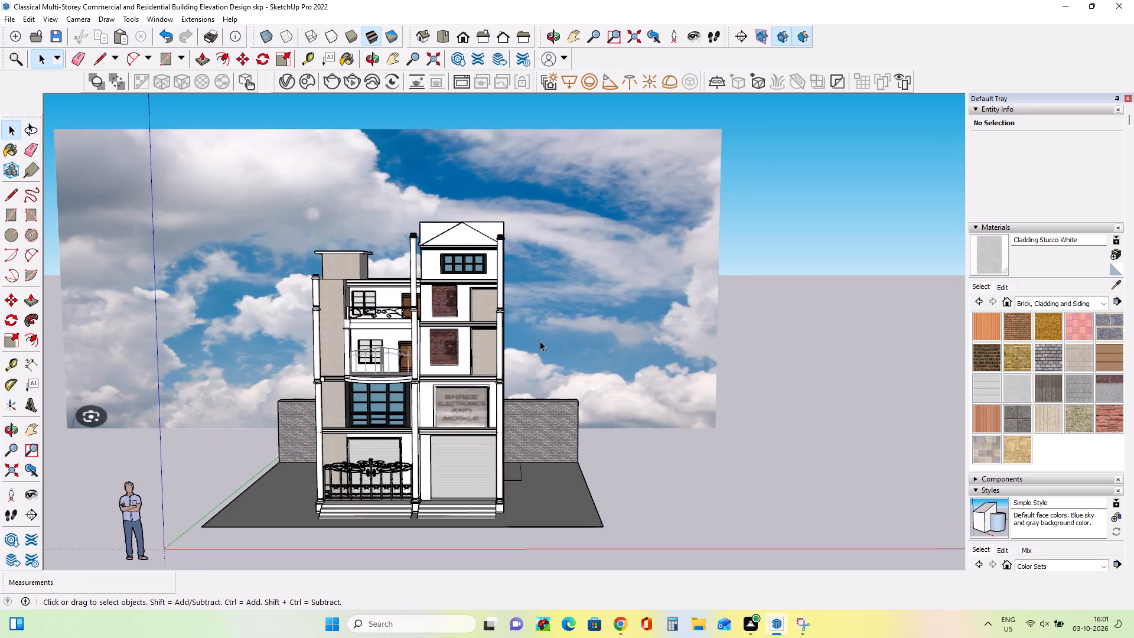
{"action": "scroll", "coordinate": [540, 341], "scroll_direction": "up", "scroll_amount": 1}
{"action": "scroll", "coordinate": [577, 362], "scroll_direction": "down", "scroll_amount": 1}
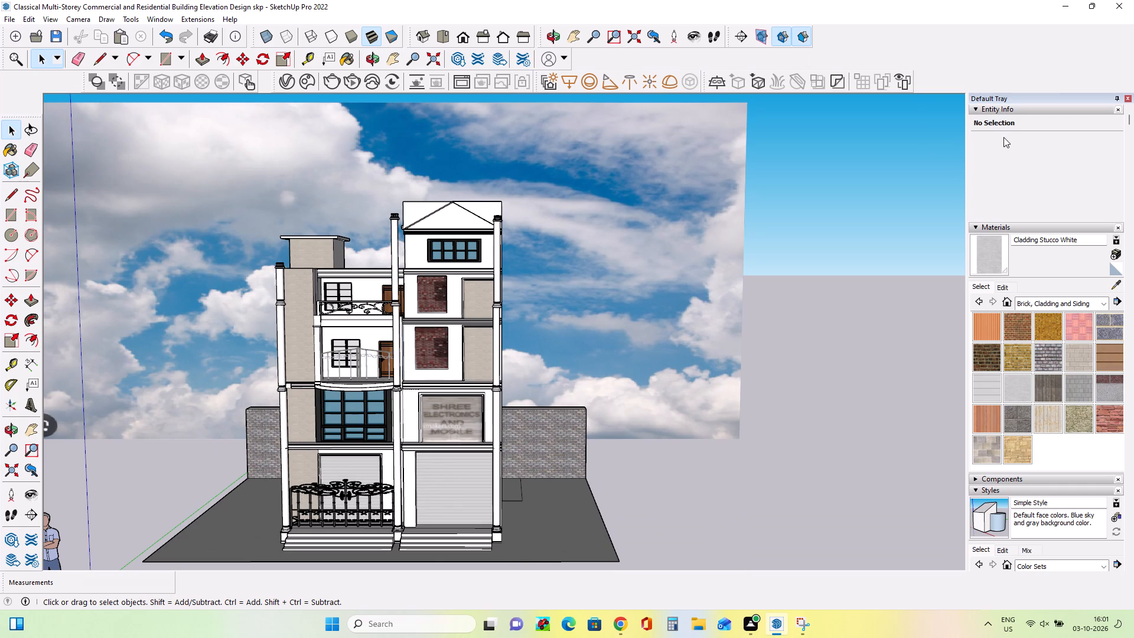
Minimise the SketchUp window to get back to the desktop.
{"action": "left_click", "coordinate": [1073, 4]}
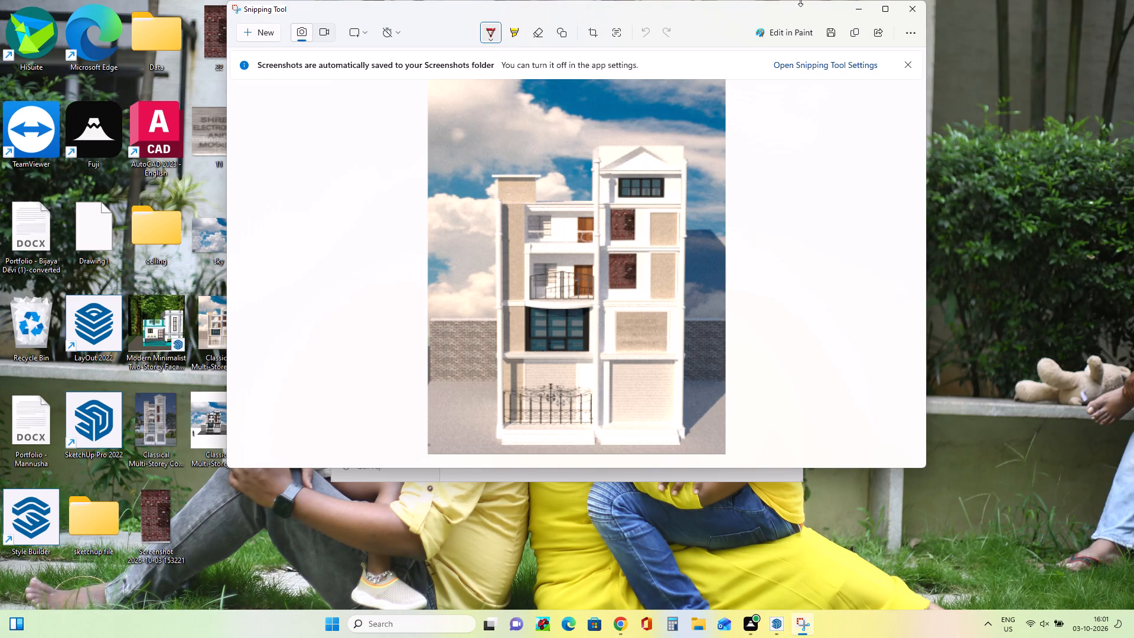